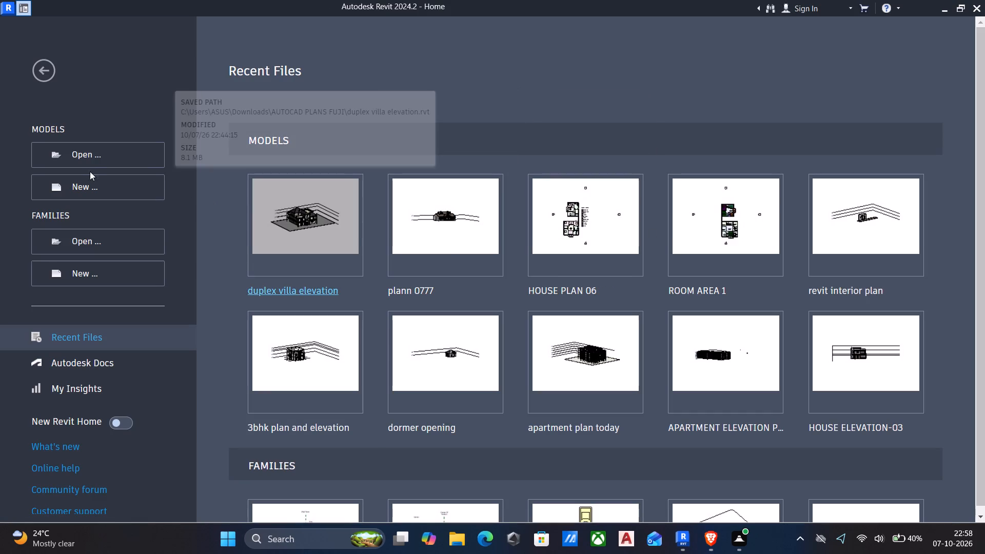
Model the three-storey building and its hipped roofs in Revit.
Create a new project from the default template.
{"action": "left_click", "coordinate": [94, 188]}
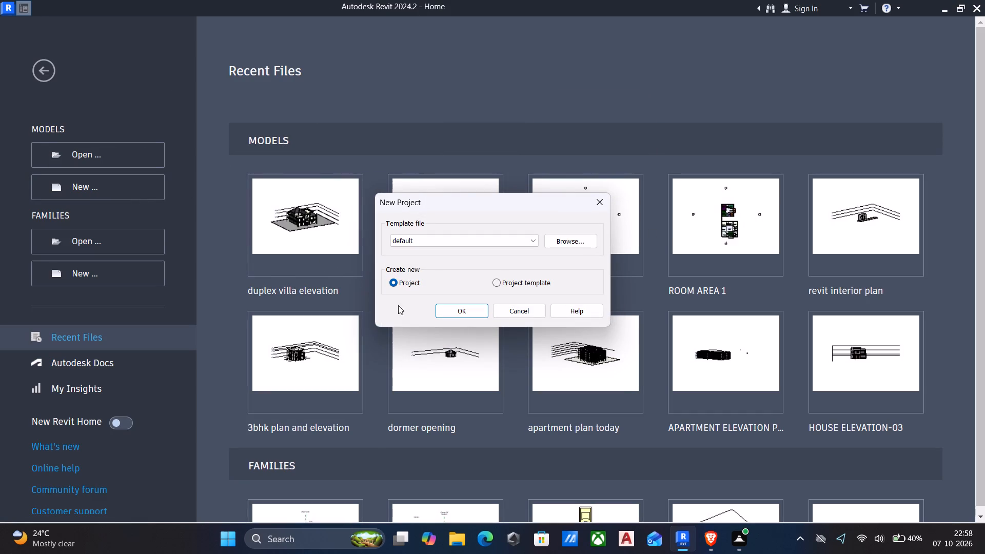
{"action": "left_click", "coordinate": [463, 311]}
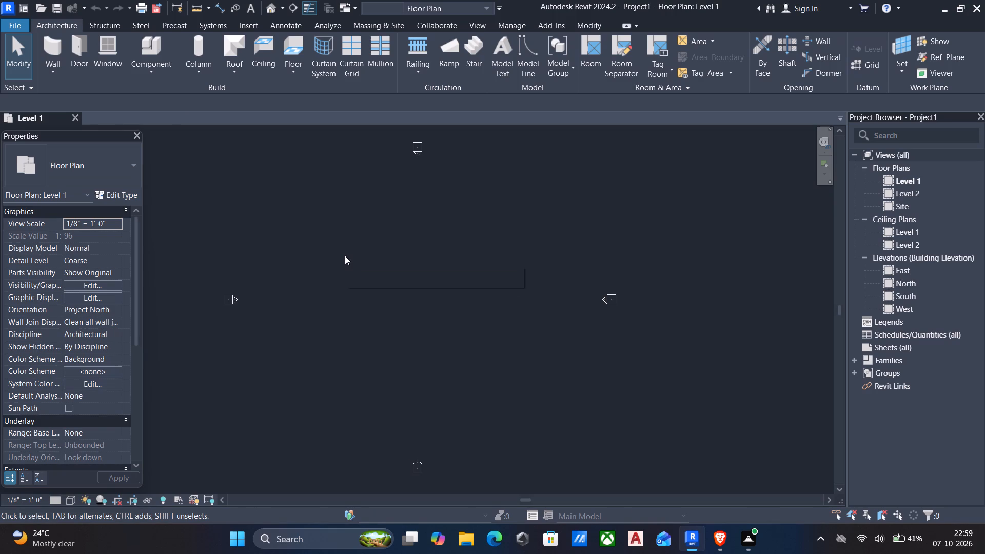
Set the project's length units to feet and fractional inches rounded to the nearest 1/4".
{"action": "type", "text": "ub"}
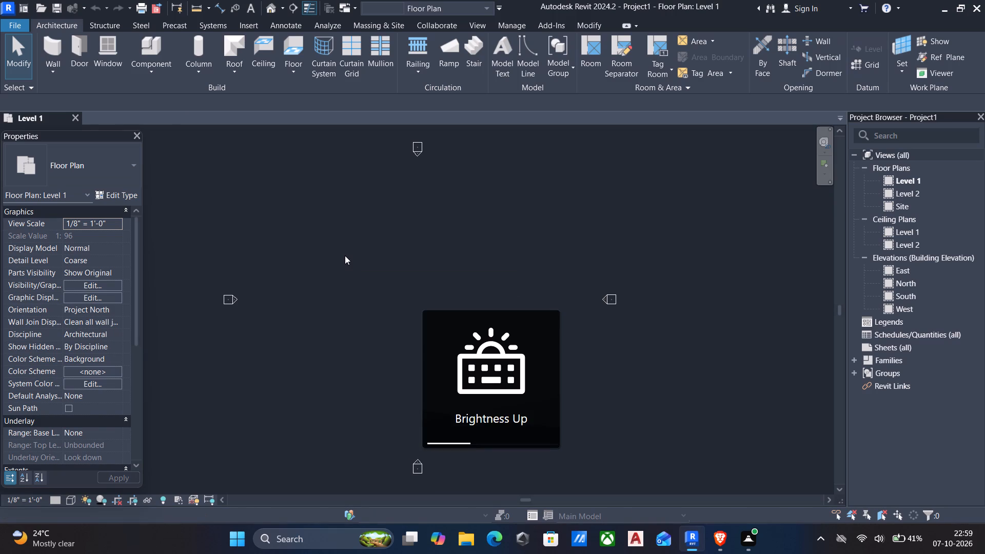
{"action": "type", "text": "un"}
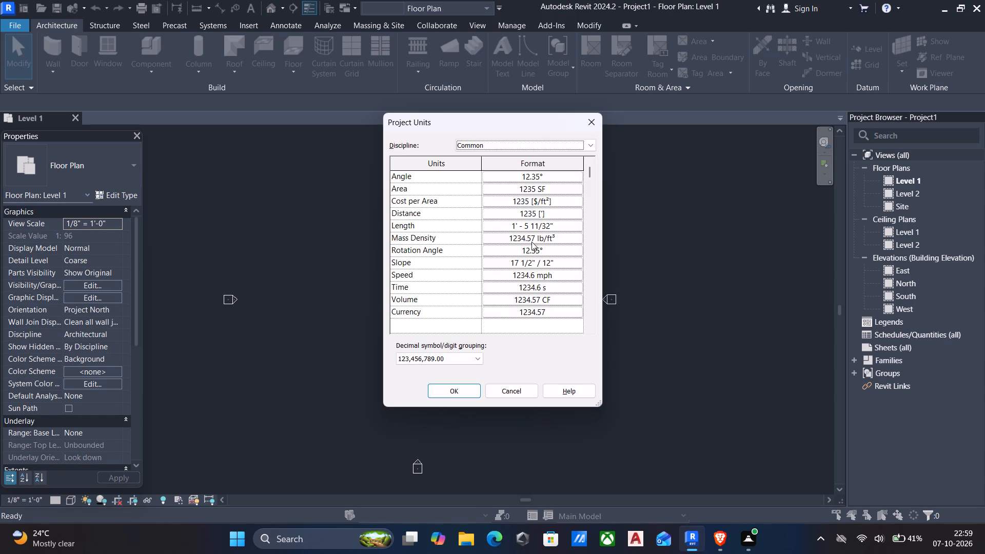
{"action": "left_click", "coordinate": [560, 228]}
{"action": "left_click", "coordinate": [470, 227]}
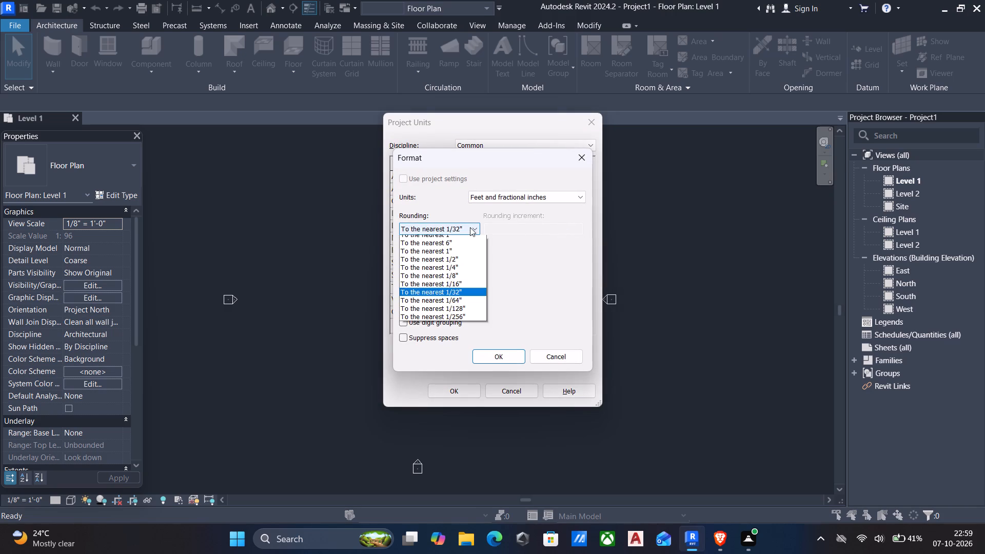
{"action": "left_click", "coordinate": [431, 269]}
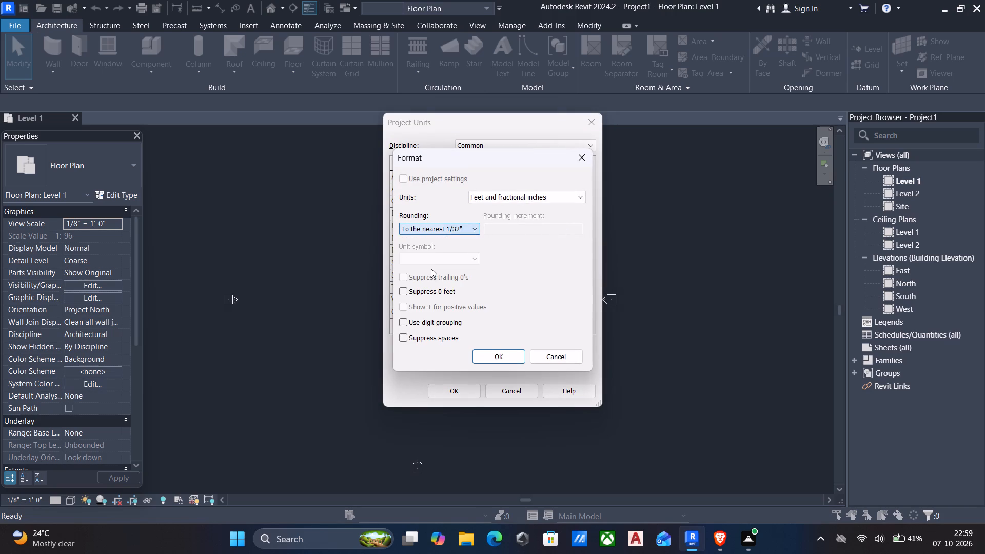
{"action": "left_click", "coordinate": [488, 347]}
{"action": "left_click", "coordinate": [499, 354]}
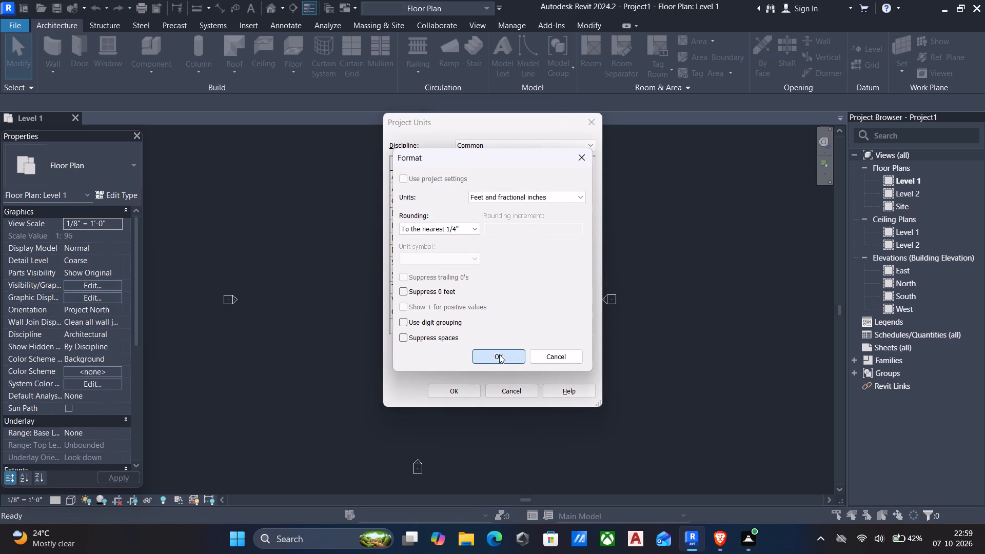
{"action": "left_click", "coordinate": [467, 387]}
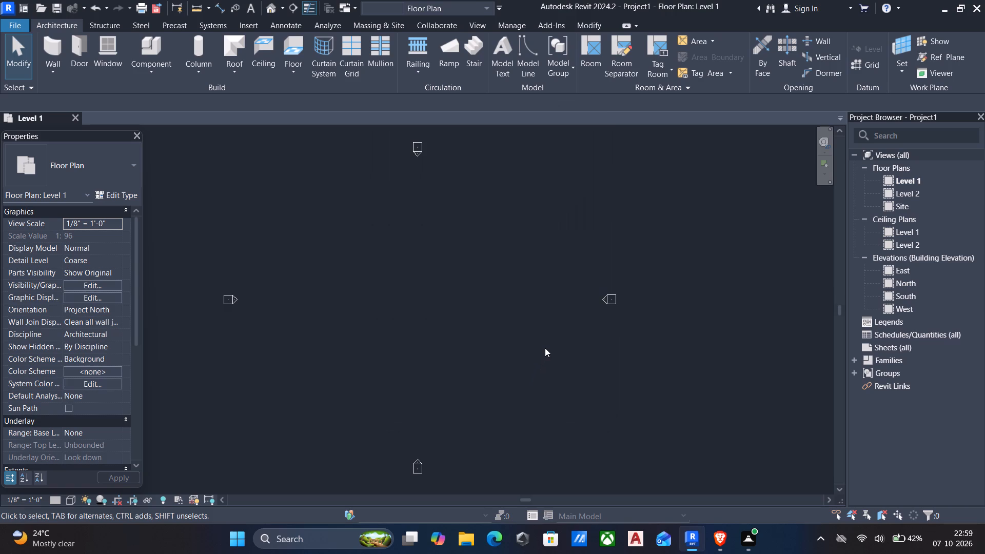
Start the Wall command and duplicate the Generic - 8" basic wall type as 9" wall.
{"action": "middle_click_drag", "start_coordinate": [365, 325], "coordinate": [367, 332]}
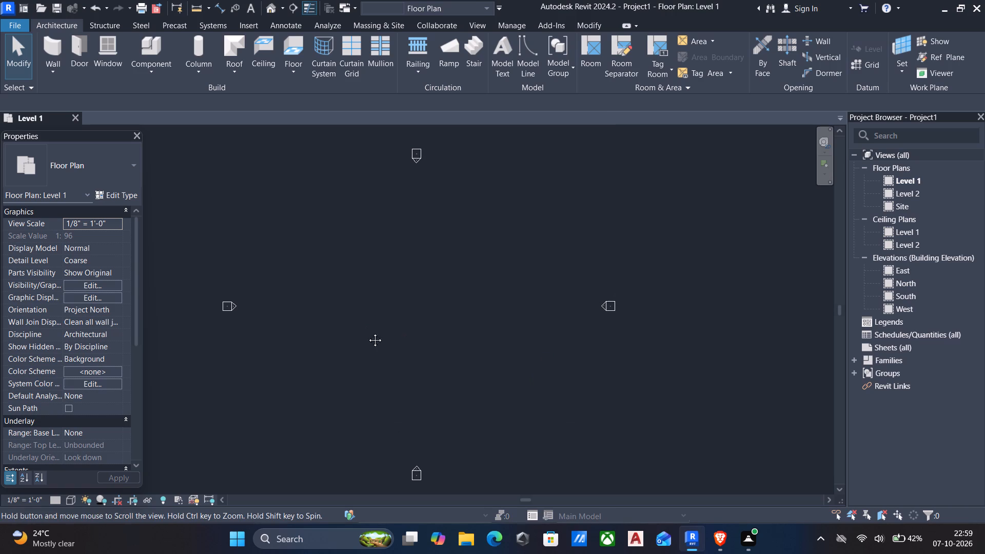
{"action": "middle_click_drag", "start_coordinate": [367, 332], "coordinate": [428, 345]}
{"action": "type", "text": "wa"}
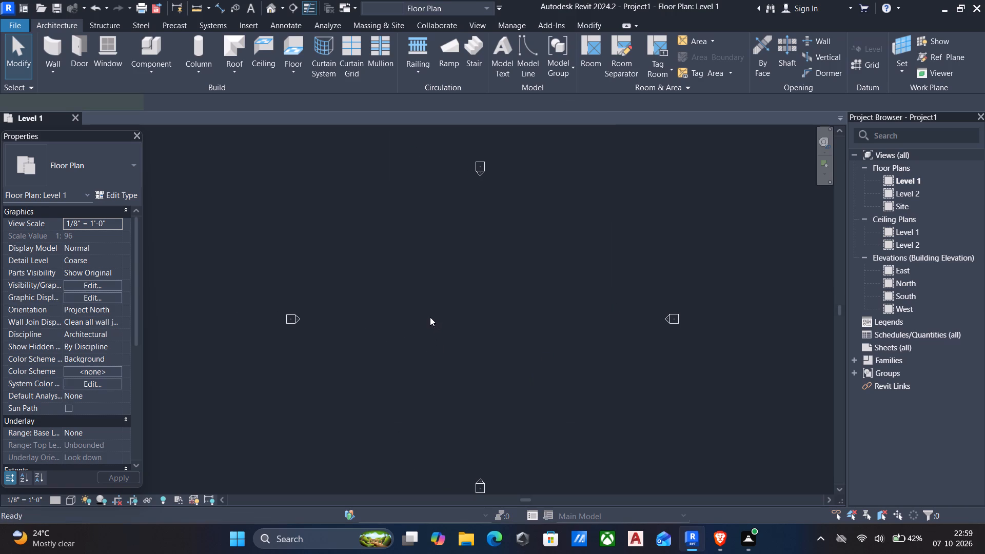
{"action": "left_click", "coordinate": [106, 197]}
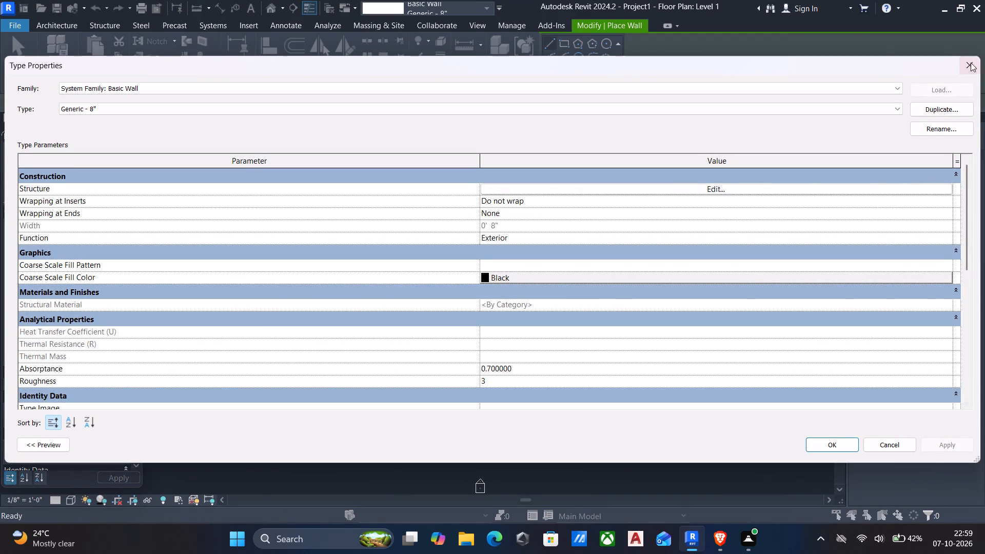
{"action": "left_click", "coordinate": [921, 109]}
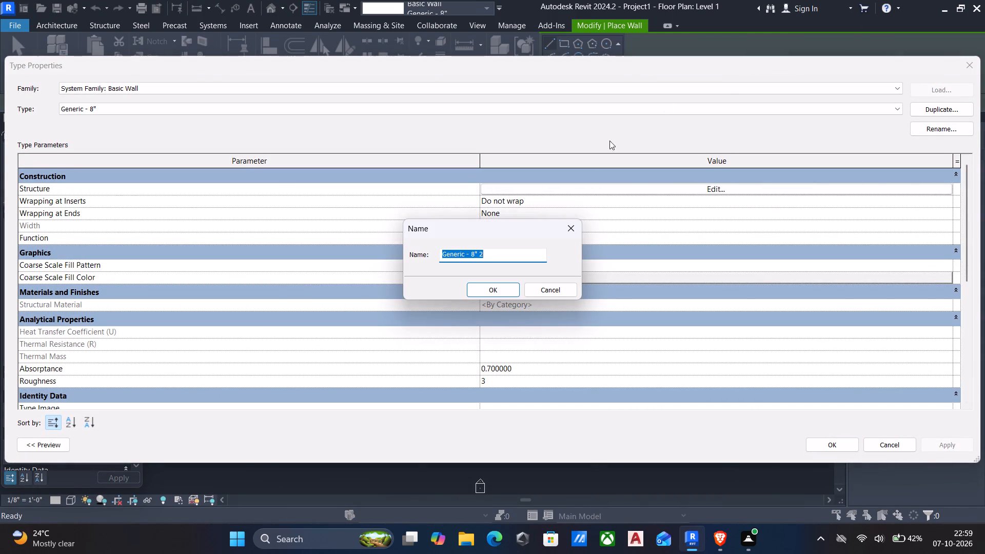
{"action": "key", "text": "BackSpace"}
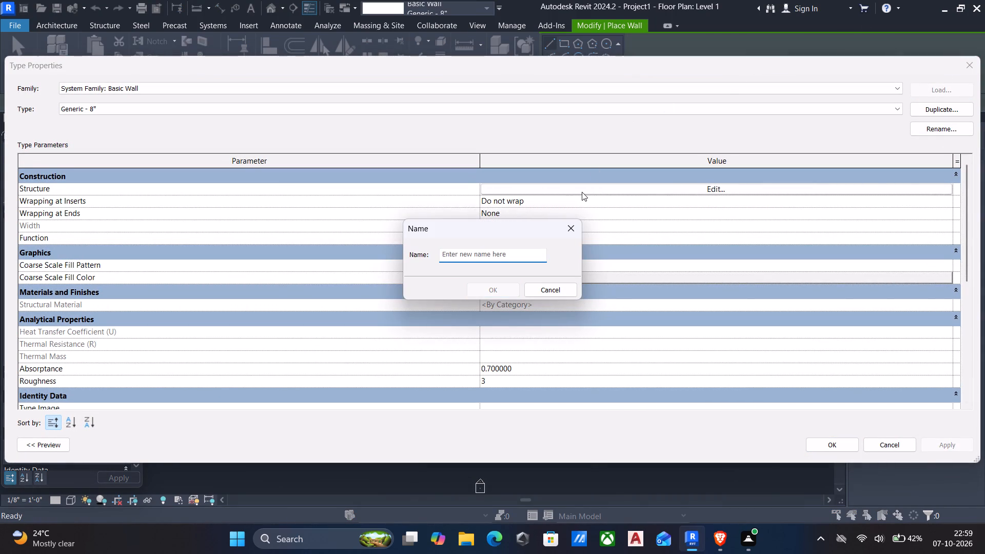
{"action": "key", "text": "9"}
{"action": "key", "text": "shift+quotedbl"}
{"action": "key", "text": "space"}
{"action": "type", "text": "wall"}
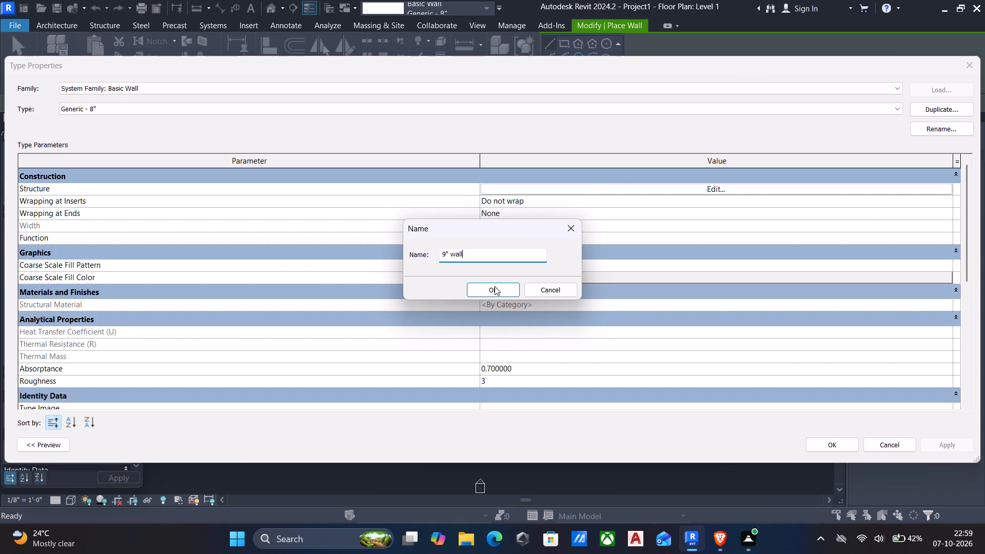
{"action": "left_click", "coordinate": [478, 289]}
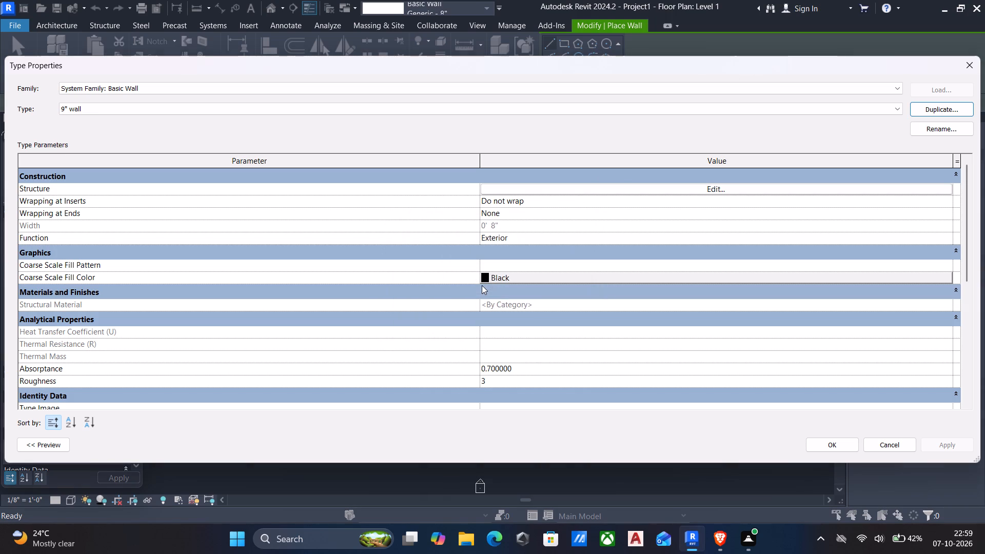
Set the structure layer thickness of the 9" wall type to 9" and apply it.
{"action": "left_click", "coordinate": [710, 185]}
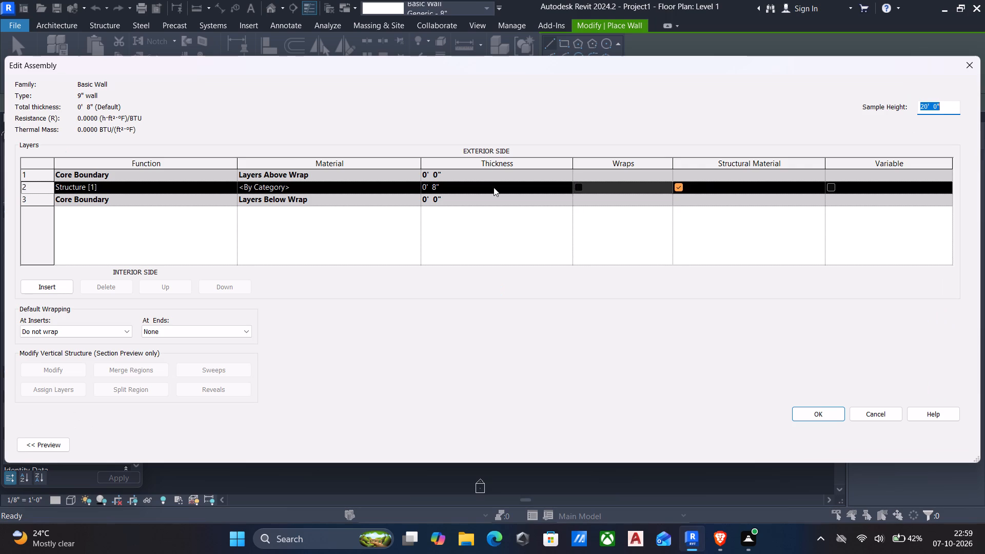
{"action": "left_click", "coordinate": [494, 188]}
{"action": "type", "text": "9\""}
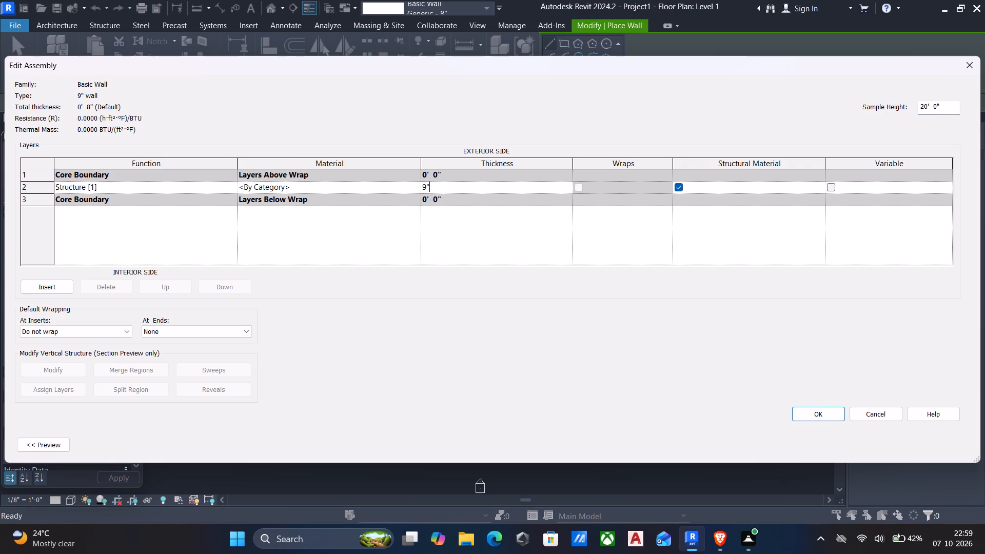
{"action": "key", "text": "Return"}
{"action": "left_click", "coordinate": [815, 411]}
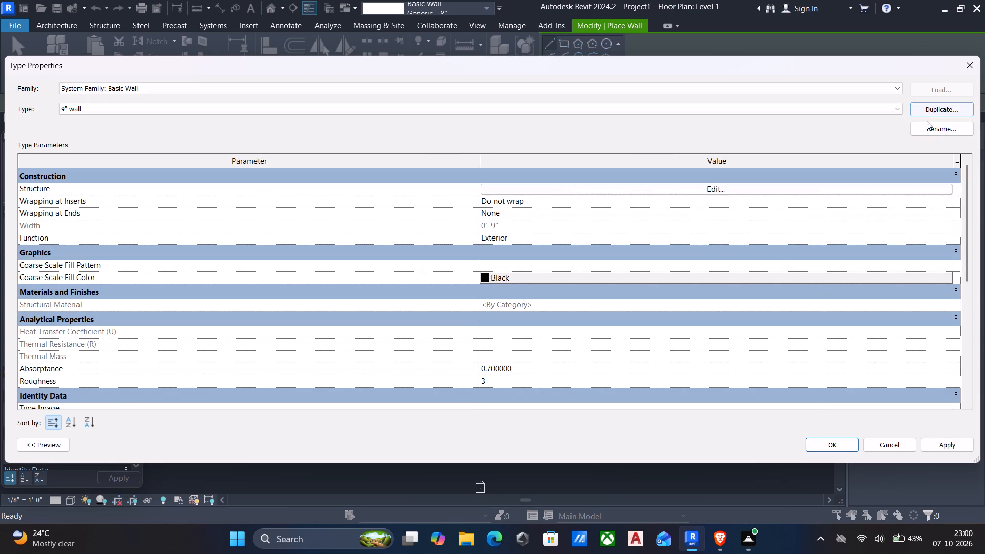
{"action": "left_click", "coordinate": [942, 447]}
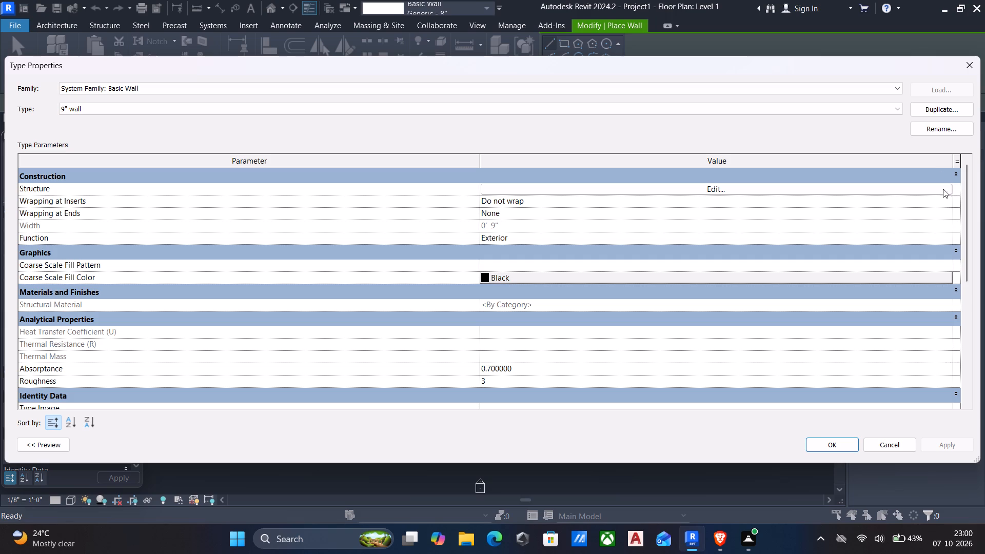
Duplicate the 9" wall type under the name 4.5" wall.
{"action": "left_click", "coordinate": [929, 107]}
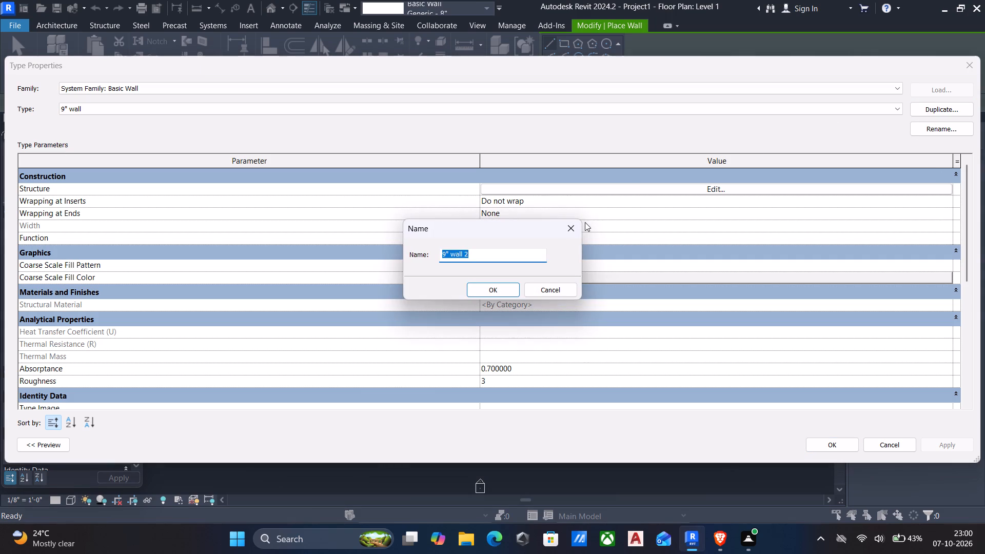
{"action": "key", "text": "BackSpace"}
{"action": "type", "text": "4.5\""}
{"action": "key", "text": "space"}
{"action": "type", "text": "wall"}
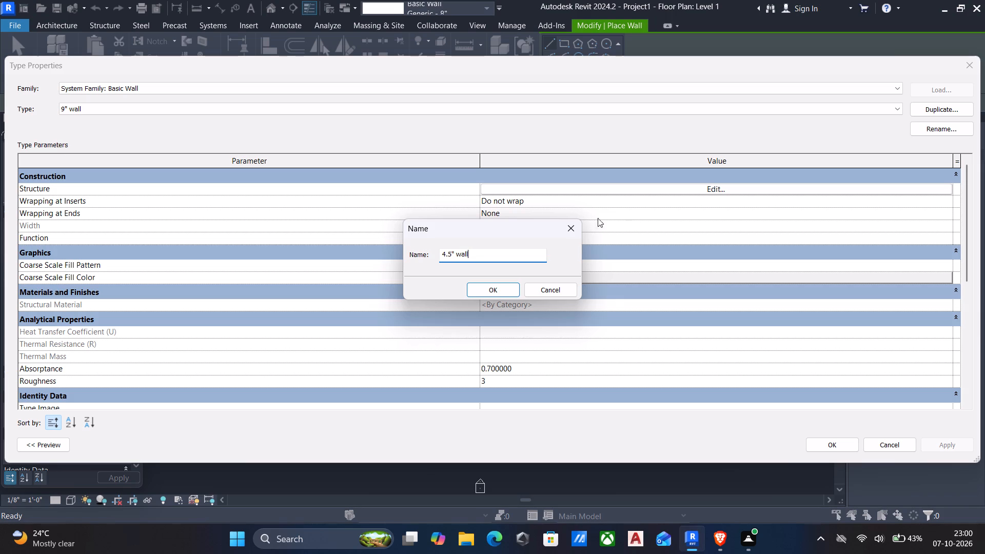
{"action": "left_click", "coordinate": [476, 292]}
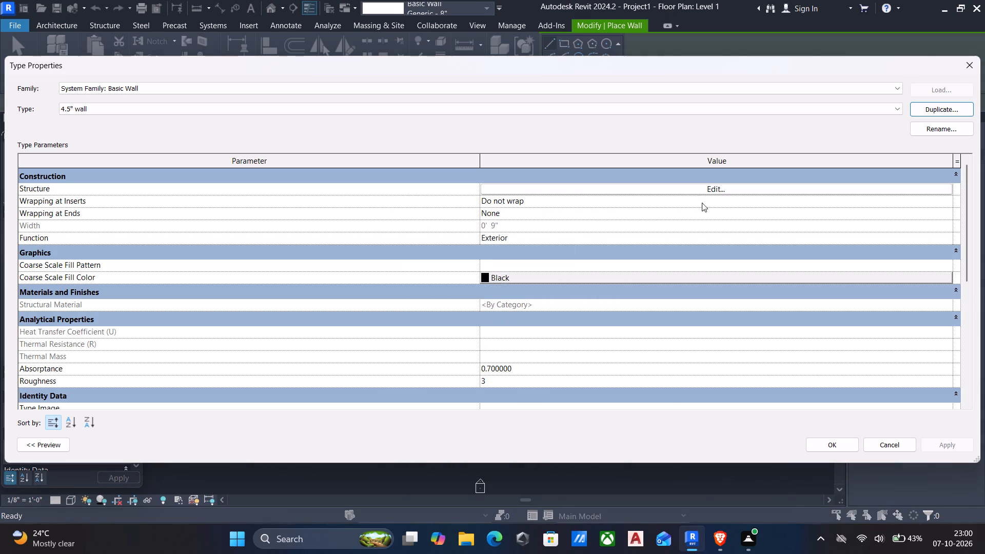
Set the structure layer thickness of the 4.5" wall type to 4.5" and apply it.
{"action": "left_click", "coordinate": [725, 188]}
{"action": "left_click", "coordinate": [469, 185]}
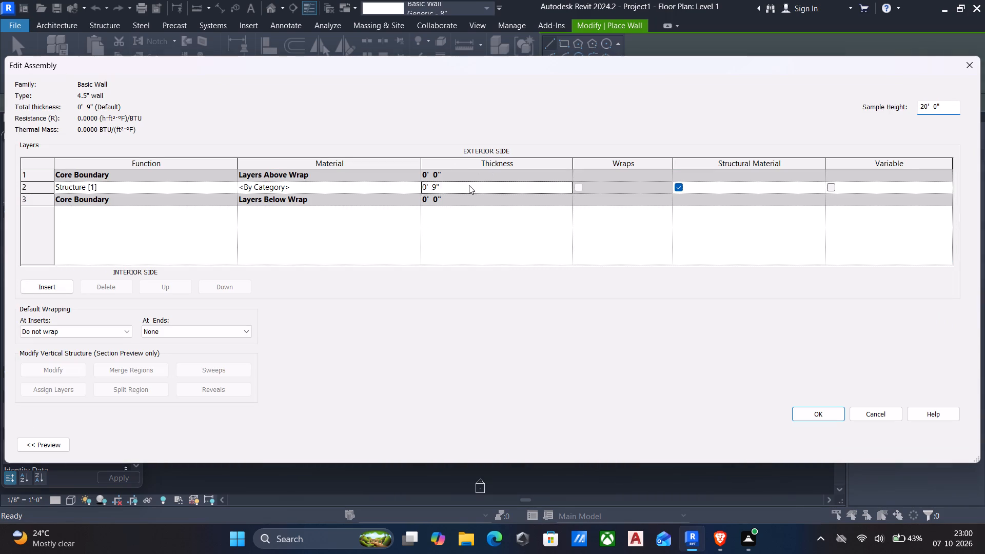
{"action": "type", "text": "4.5\""}
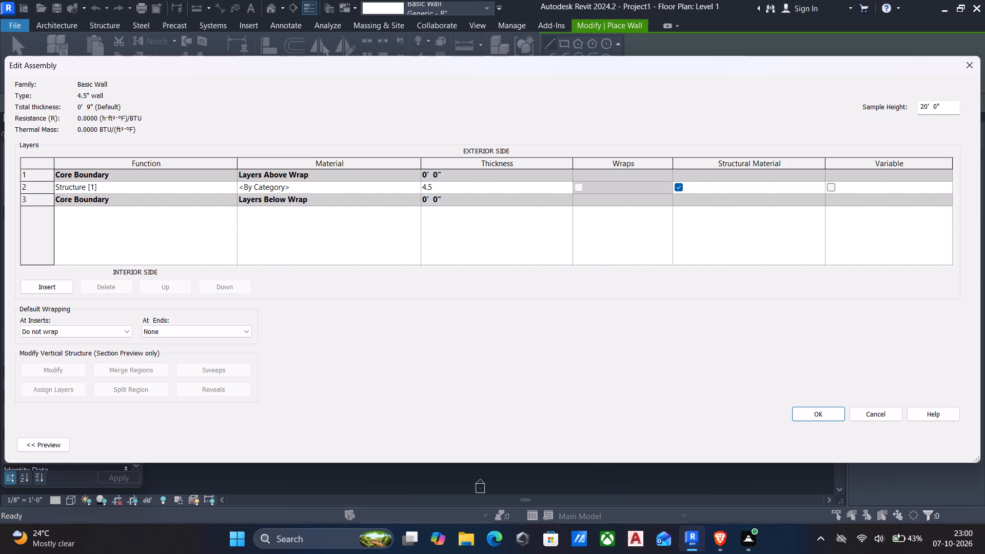
{"action": "key", "text": "Return"}
{"action": "left_click", "coordinate": [824, 405]}
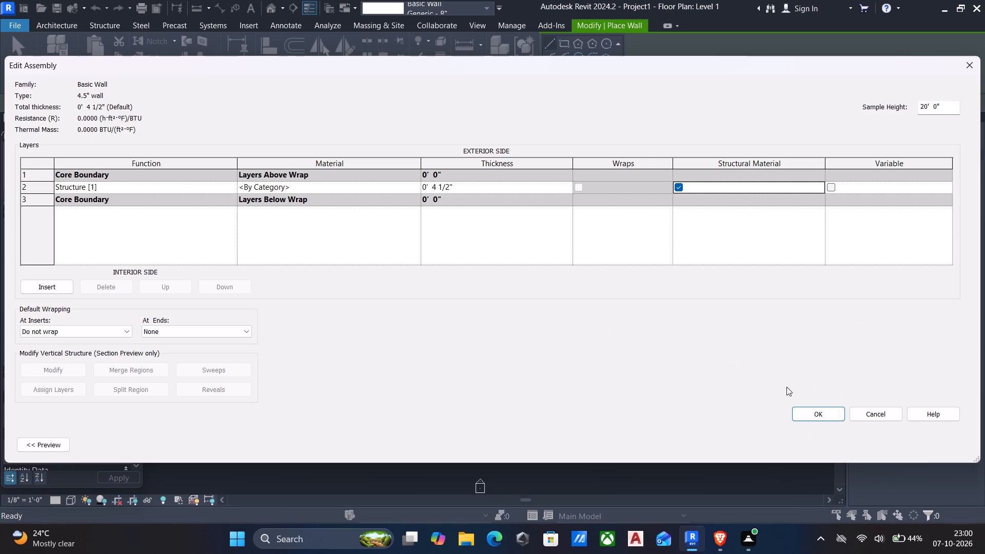
{"action": "left_click", "coordinate": [811, 406]}
{"action": "left_click", "coordinate": [939, 444]}
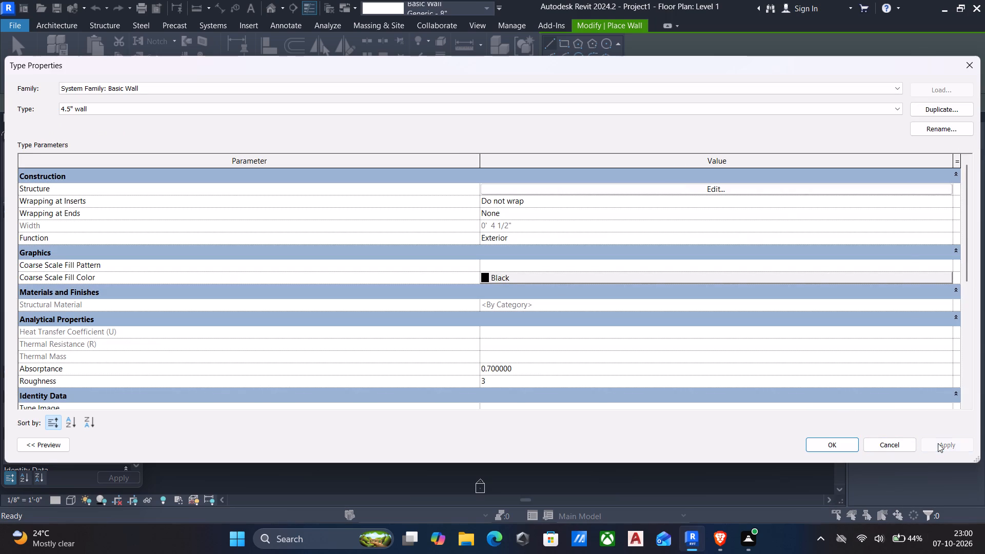
Duplicate the 4.5" wall type under the name 4" wall.
{"action": "left_click", "coordinate": [925, 107]}
{"action": "key", "text": "BackSpace"}
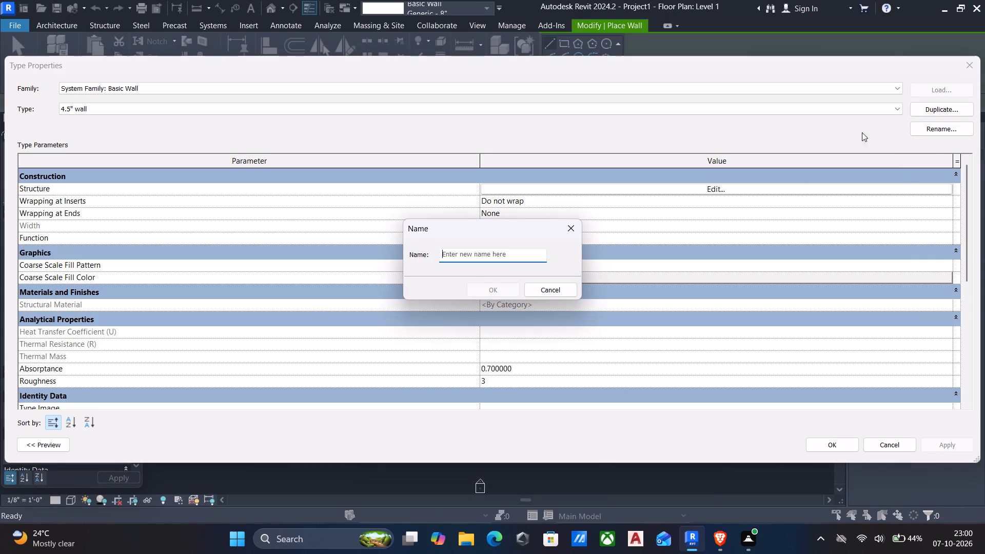
{"action": "type", "text": "4\""}
{"action": "key", "text": "space"}
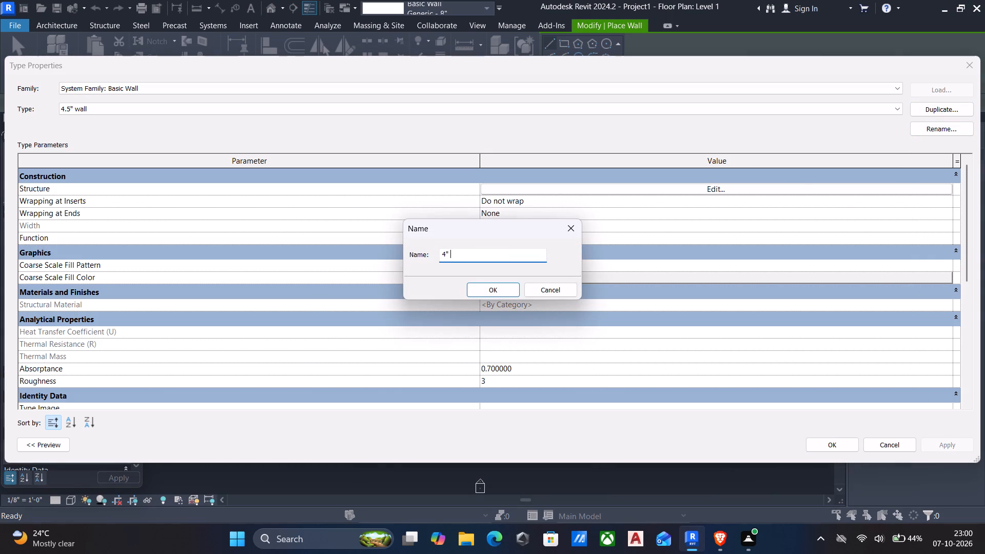
{"action": "type", "text": "wall"}
{"action": "left_click", "coordinate": [499, 285]}
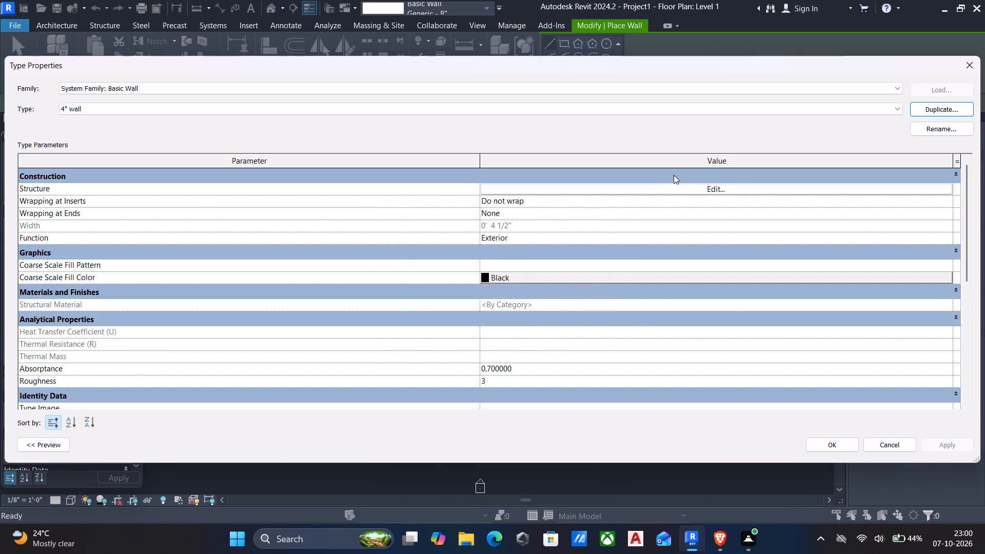
Set the structure layer thickness of the 4" wall type to 4" and apply it.
{"action": "left_click", "coordinate": [718, 192]}
{"action": "left_click", "coordinate": [511, 186]}
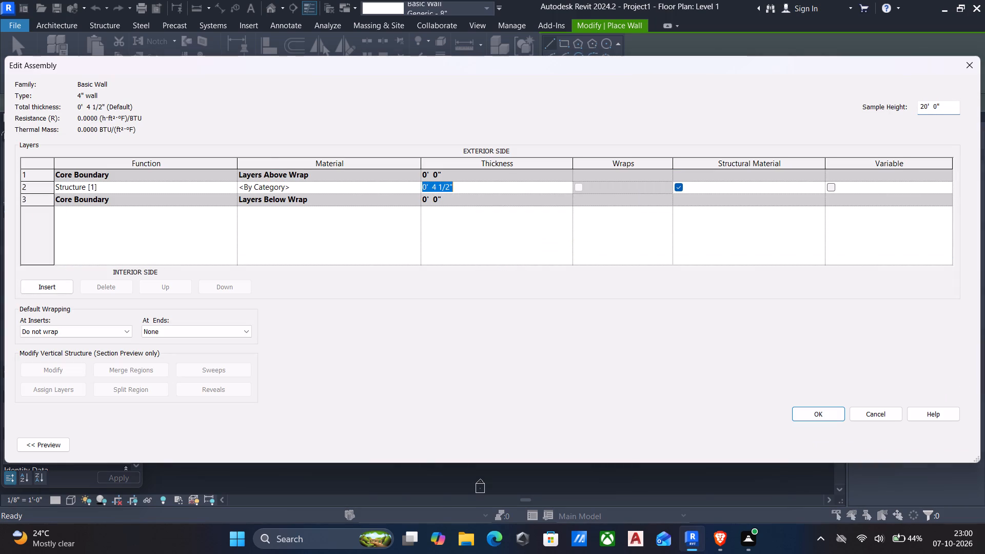
{"action": "type", "text": "4\""}
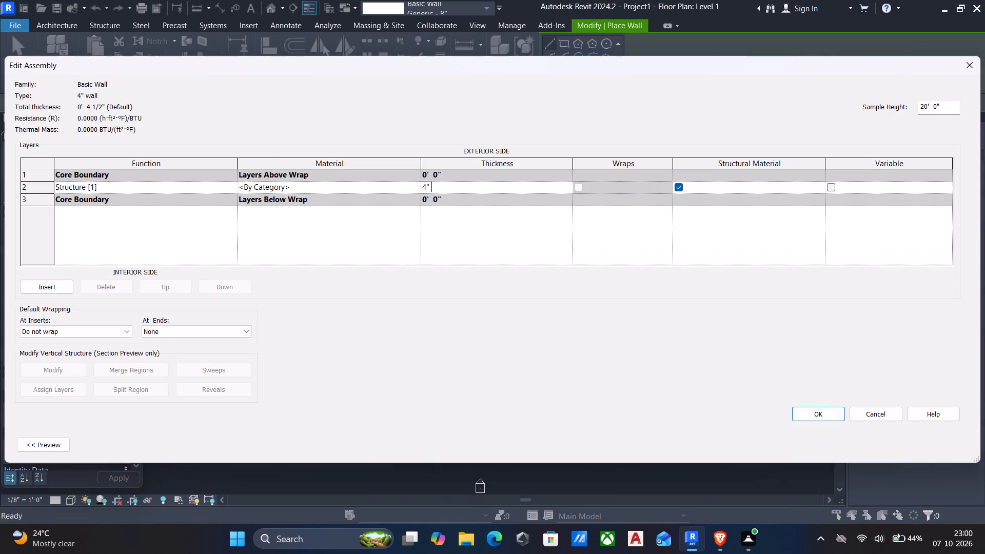
{"action": "key", "text": "space"}
{"action": "left_click", "coordinate": [817, 411]}
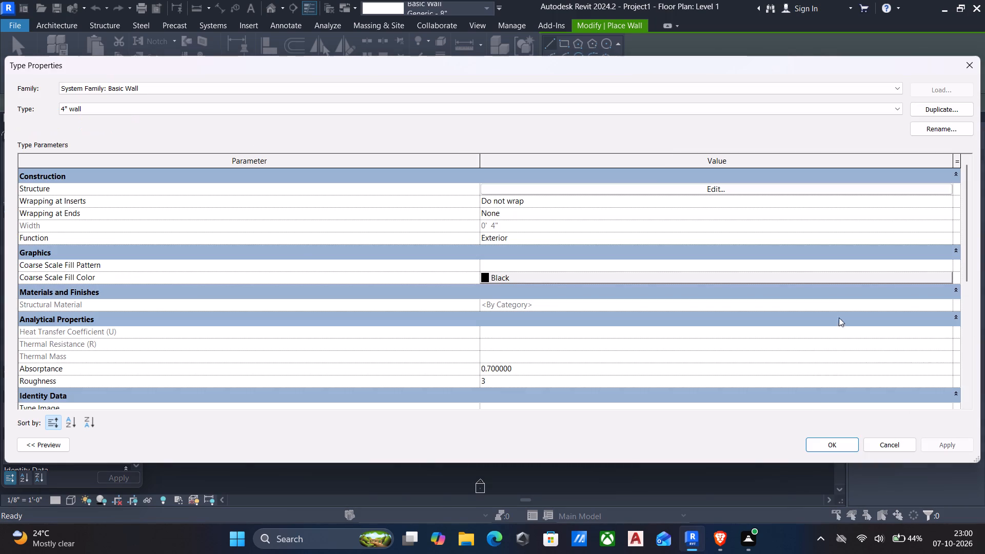
{"action": "left_click", "coordinate": [950, 444]}
Accept the 4" wall type's properties and choose 9" wall as the type to place.
{"action": "left_click", "coordinate": [844, 445]}
{"action": "scroll", "coordinate": [761, 337], "scroll_direction": "down", "scroll_amount": 1}
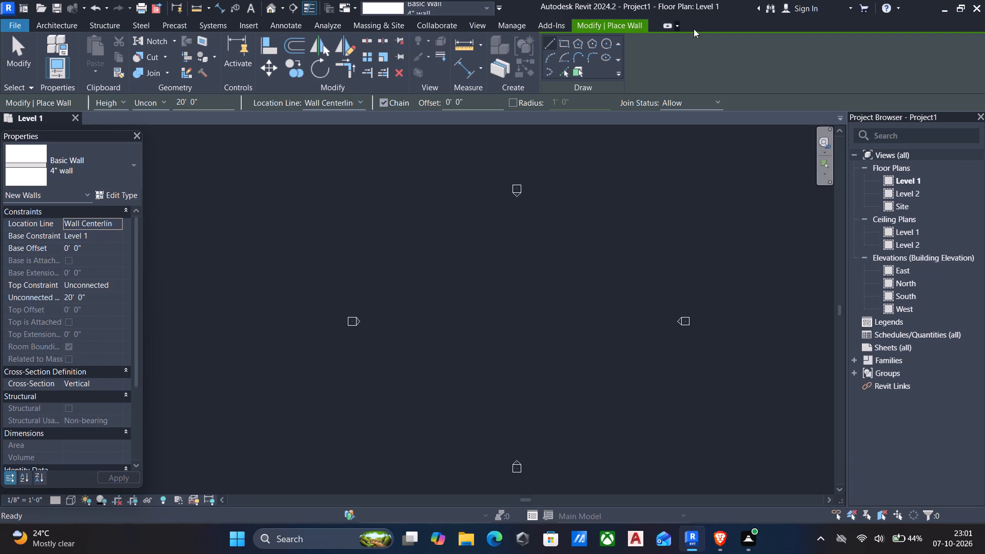
{"action": "left_click", "coordinate": [121, 149]}
{"action": "scroll", "coordinate": [115, 180], "scroll_direction": "up", "scroll_amount": 4}
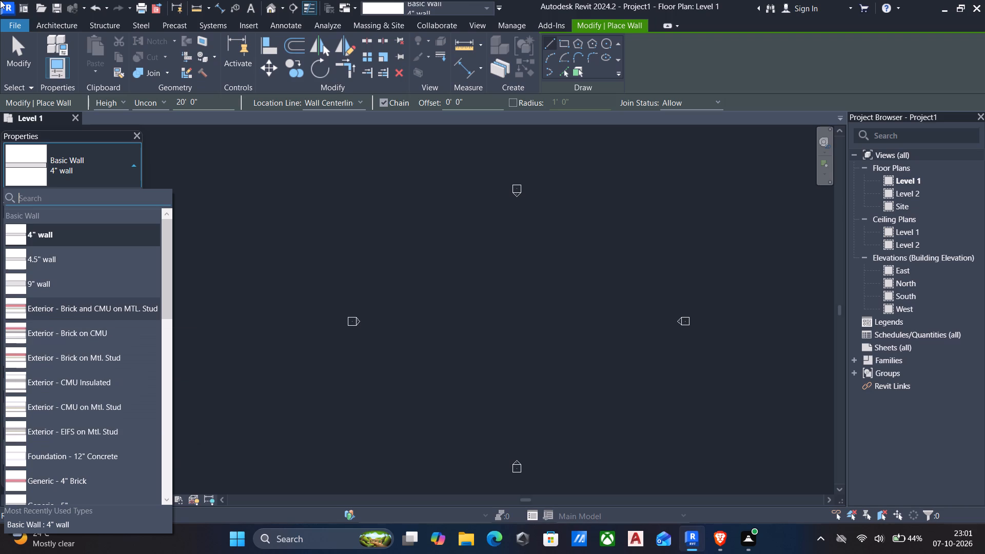
{"action": "left_click", "coordinate": [42, 287]}
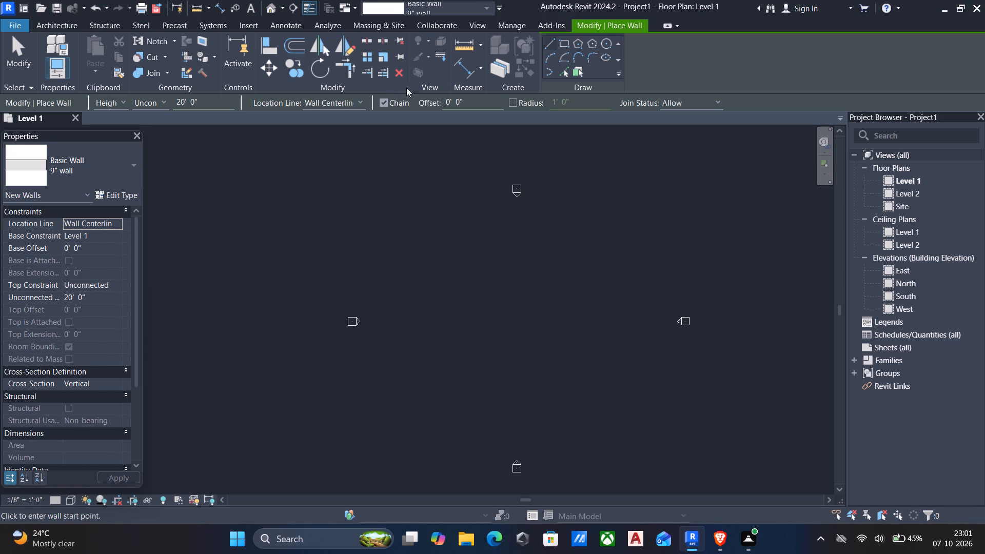
Set the new walls' height up to Level 2 and their location line to Finish Face: Exterior.
{"action": "scroll", "coordinate": [506, 317], "scroll_direction": "up", "scroll_amount": 4}
{"action": "left_click", "coordinate": [121, 99]}
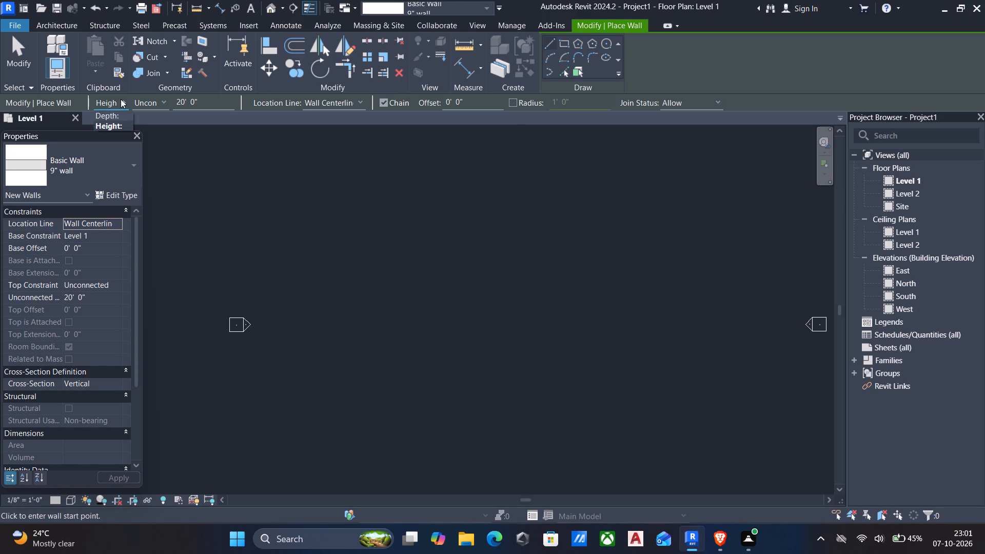
{"action": "left_click", "coordinate": [121, 99]}
{"action": "left_click", "coordinate": [169, 105]}
{"action": "left_click", "coordinate": [155, 128]}
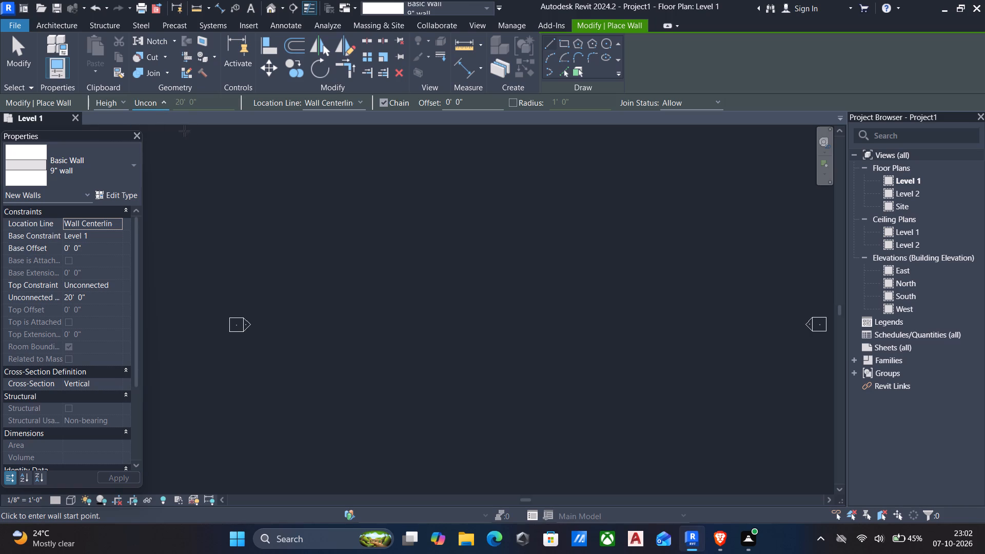
{"action": "left_click", "coordinate": [344, 108]}
{"action": "left_click", "coordinate": [341, 137]}
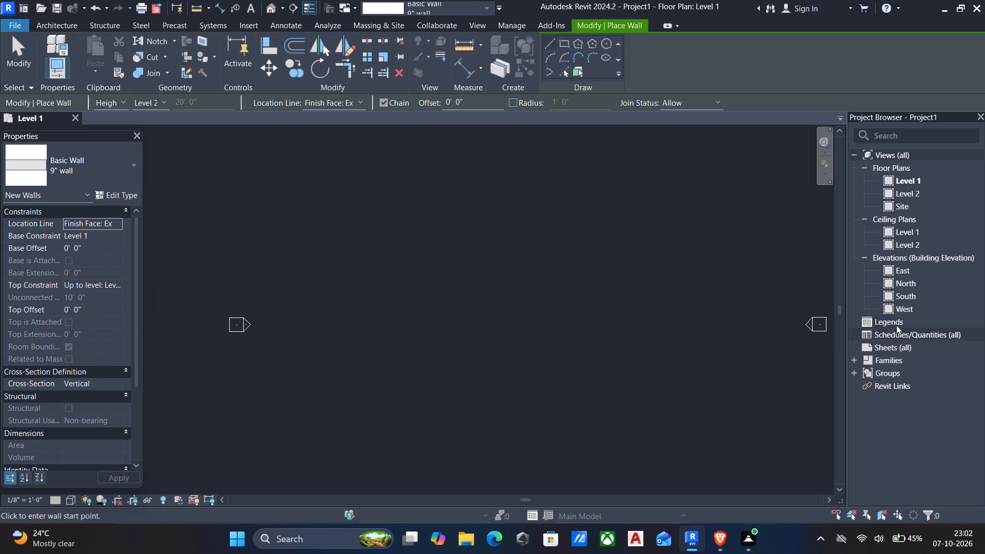
In the South elevation, set Level 2's height above Level 1 to 12'.
{"action": "double_click", "coordinate": [903, 299]}
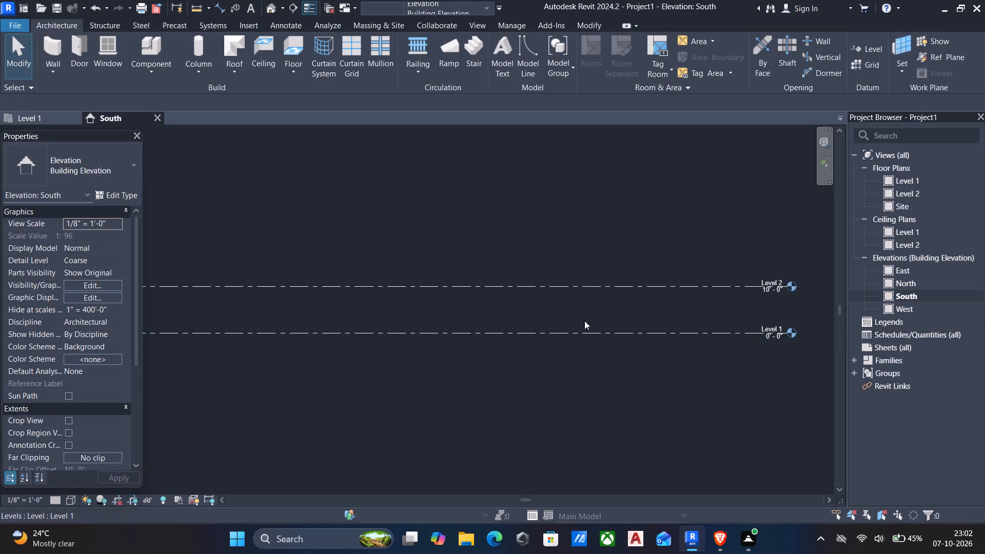
{"action": "left_click", "coordinate": [455, 285]}
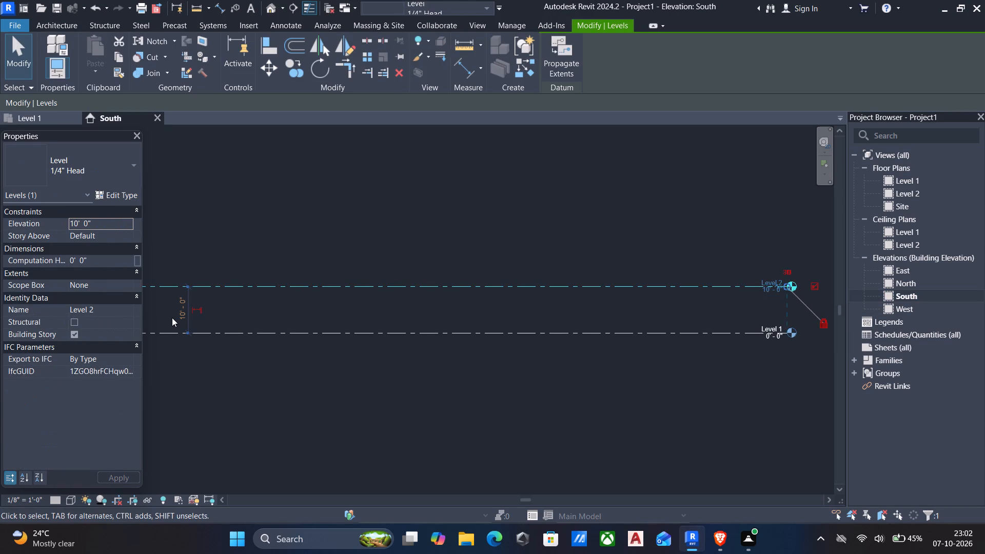
{"action": "left_click", "coordinate": [177, 311]}
{"action": "type", "text": "12'"}
{"action": "key", "text": "Return"}
Draw a similar level along the full length of Level 2, offset 6" above it.
{"action": "scroll", "coordinate": [266, 340], "scroll_direction": "down", "scroll_amount": 4}
{"action": "middle_click_drag", "start_coordinate": [284, 349], "coordinate": [565, 366]}
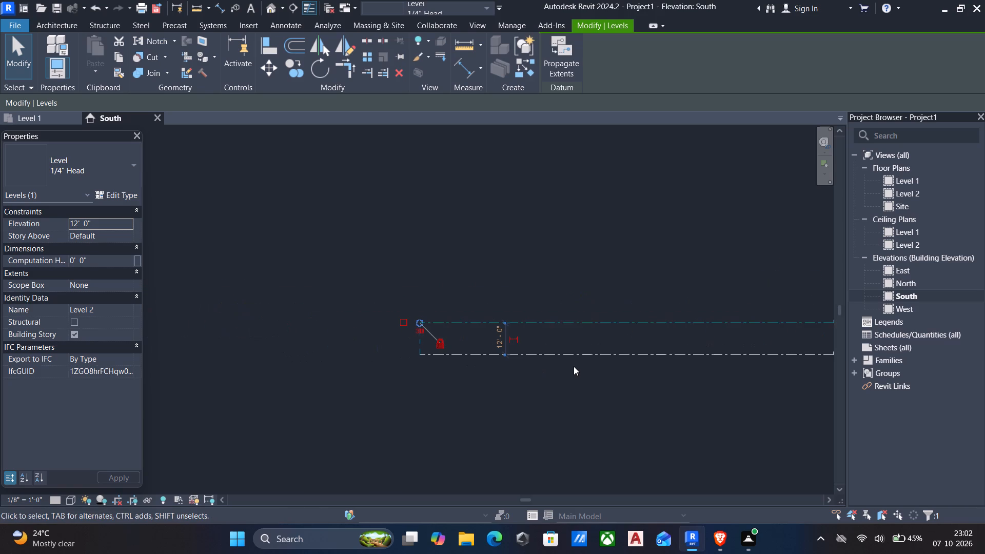
{"action": "type", "text": "cs"}
{"action": "scroll", "coordinate": [470, 338], "scroll_direction": "up", "scroll_amount": 5}
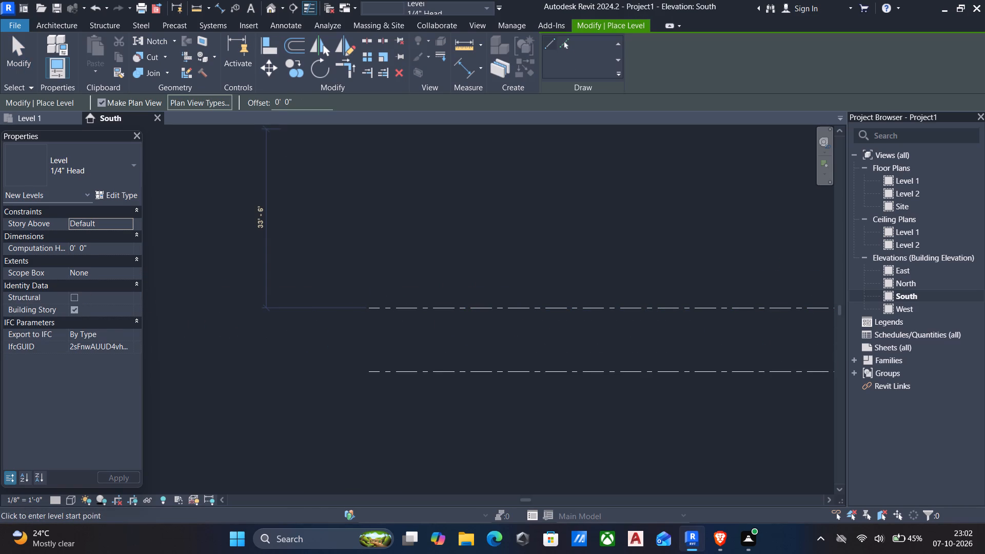
{"action": "left_click_drag", "start_coordinate": [310, 100], "coordinate": [200, 101]}
{"action": "type", "text": "6\""}
{"action": "key", "text": "Return"}
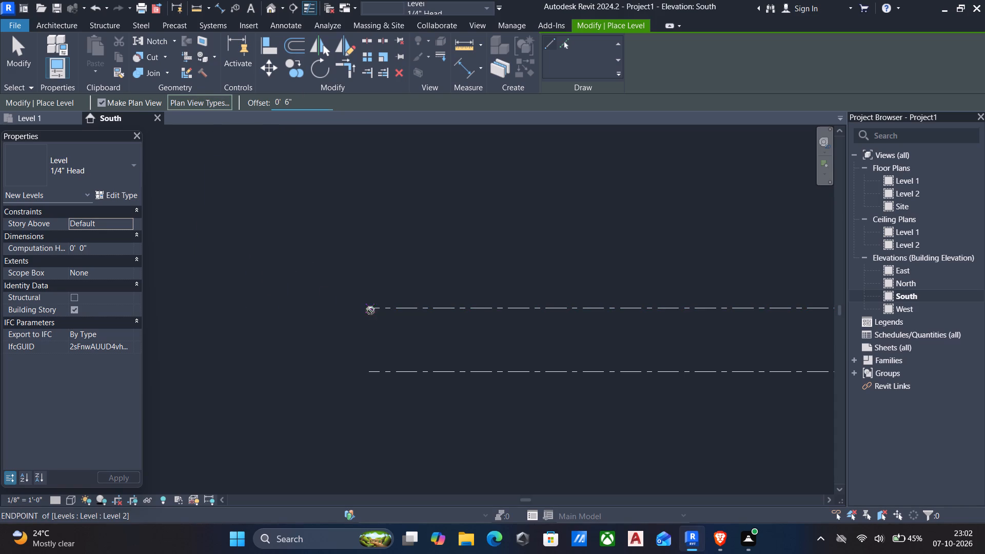
{"action": "left_click", "coordinate": [370, 310]}
{"action": "scroll", "coordinate": [481, 276], "scroll_direction": "down", "scroll_amount": 2}
{"action": "middle_click_drag", "start_coordinate": [475, 290], "coordinate": [255, 277]}
{"action": "scroll", "coordinate": [267, 272], "scroll_direction": "down", "scroll_amount": 3}
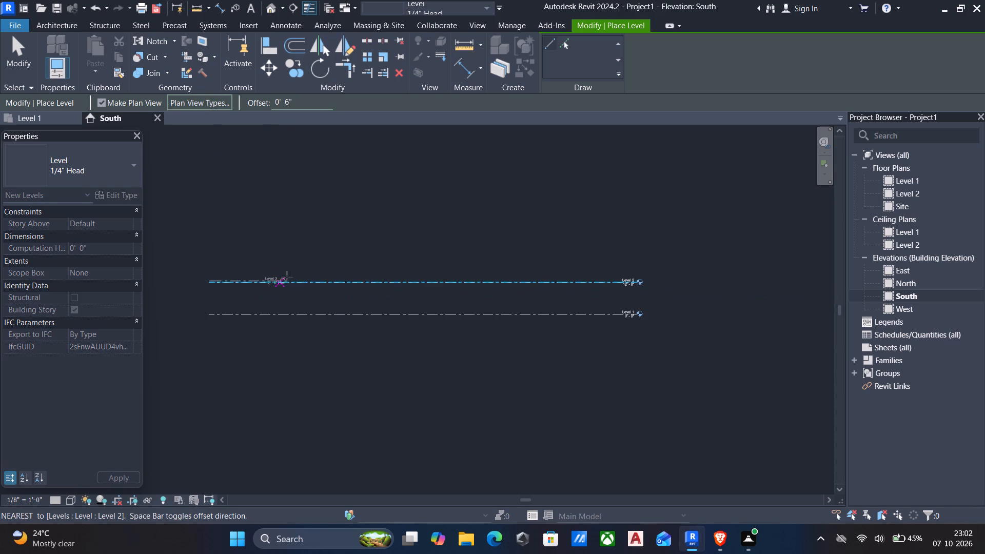
{"action": "scroll", "coordinate": [505, 291], "scroll_direction": "up", "scroll_amount": 5}
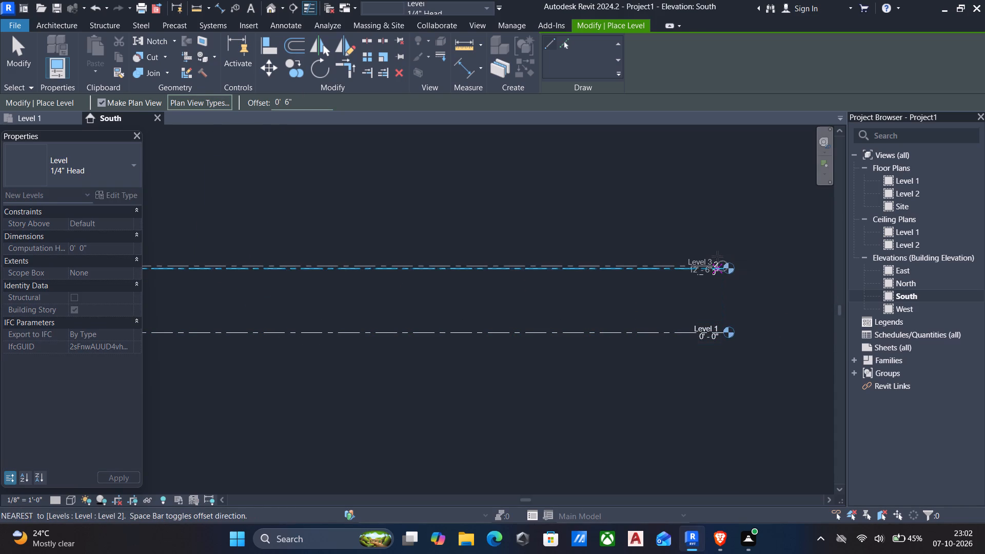
{"action": "left_click", "coordinate": [717, 256]}
Draw another level along the full length of Level 3, offset 10' above it.
{"action": "scroll", "coordinate": [706, 316], "scroll_direction": "down", "scroll_amount": 3}
{"action": "middle_click_drag", "start_coordinate": [706, 316], "coordinate": [737, 325]}
{"action": "scroll", "coordinate": [737, 325], "scroll_direction": "down", "scroll_amount": 1}
{"action": "middle_click_drag", "start_coordinate": [466, 316], "coordinate": [471, 316]}
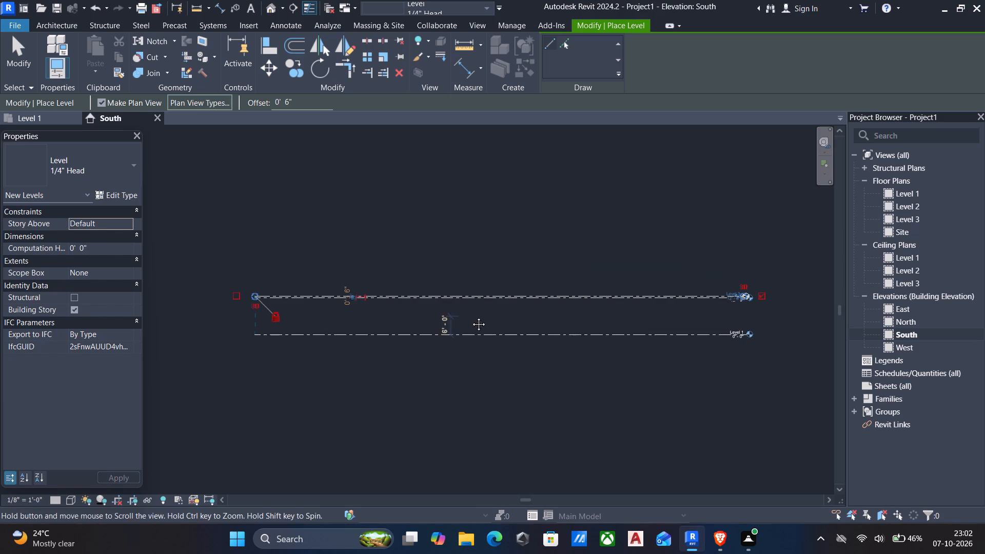
{"action": "middle_click_drag", "start_coordinate": [471, 316], "coordinate": [533, 322]}
{"action": "scroll", "coordinate": [523, 321], "scroll_direction": "up", "scroll_amount": 4}
{"action": "left_click_drag", "start_coordinate": [303, 100], "coordinate": [297, 100]}
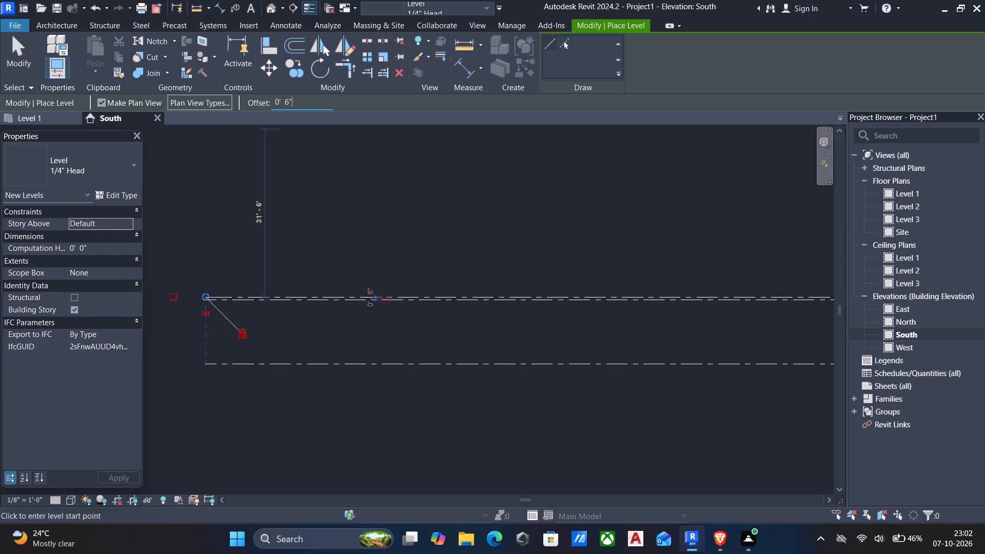
{"action": "left_click_drag", "start_coordinate": [297, 100], "coordinate": [218, 96]}
{"action": "type", "text": "10'"}
{"action": "key", "text": "Return"}
{"action": "scroll", "coordinate": [213, 314], "scroll_direction": "up", "scroll_amount": 4}
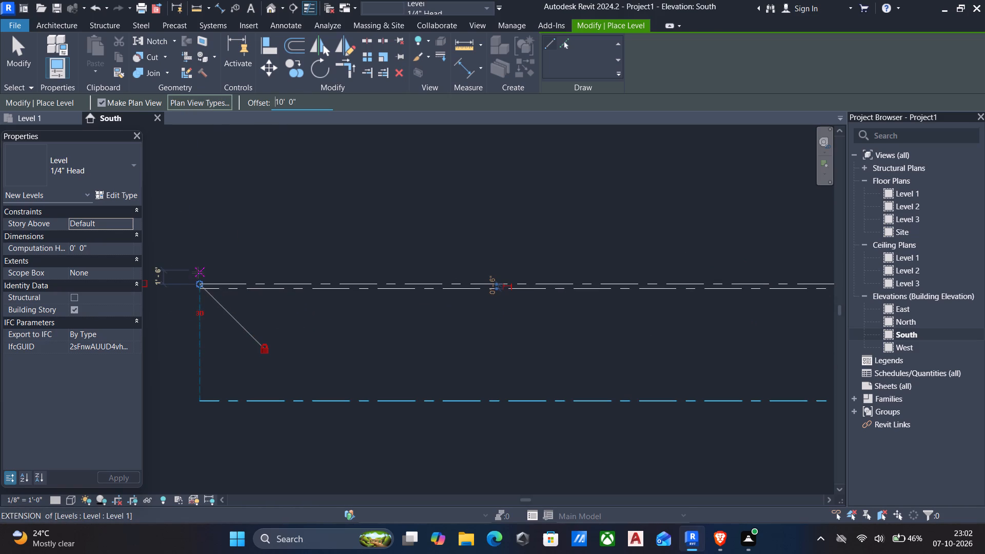
{"action": "key", "text": "Escape"}
{"action": "key", "text": "Escape"}
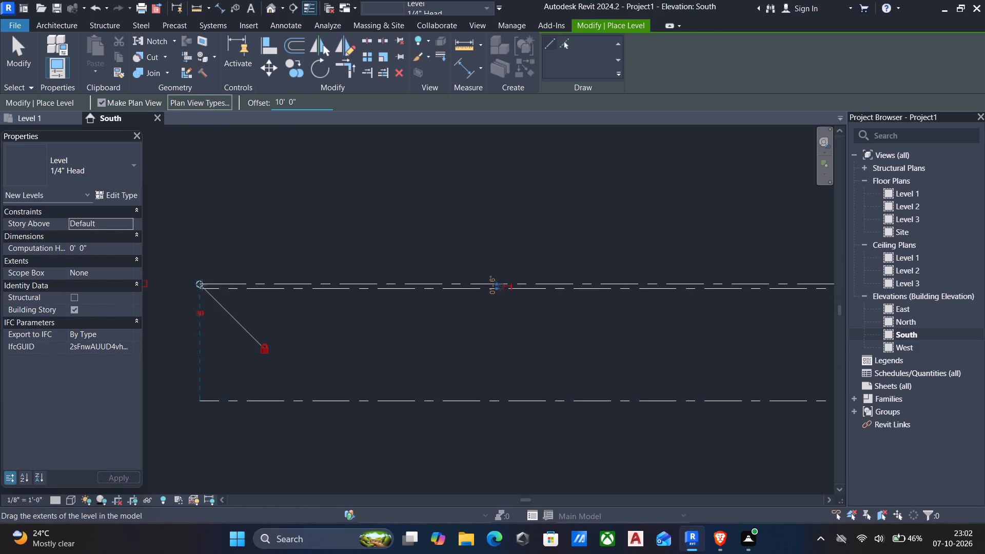
{"action": "scroll", "coordinate": [199, 283], "scroll_direction": "up", "scroll_amount": 3}
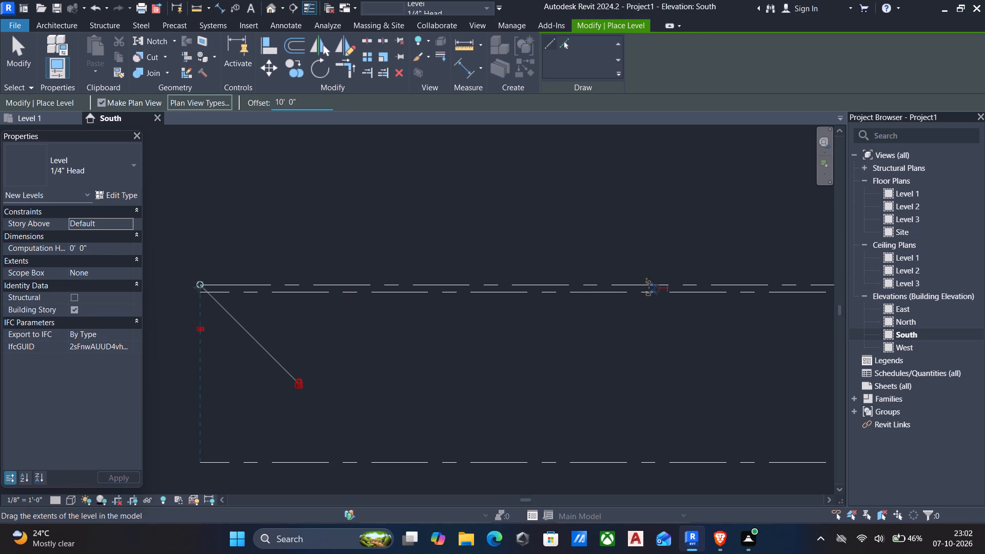
{"action": "key", "text": "Escape"}
{"action": "left_click", "coordinate": [198, 282]}
{"action": "key", "text": "Escape"}
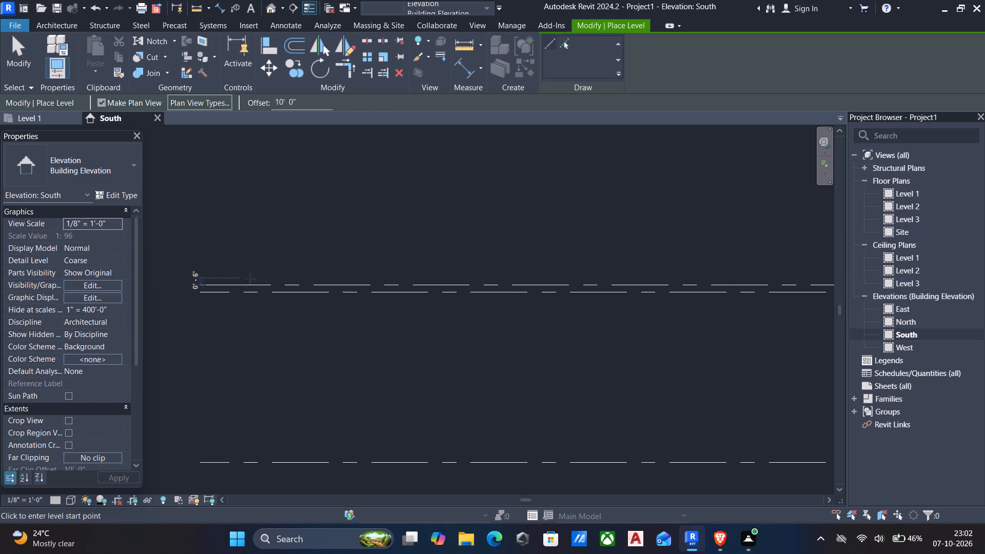
{"action": "left_click", "coordinate": [199, 282]}
{"action": "scroll", "coordinate": [360, 272], "scroll_direction": "down", "scroll_amount": 4}
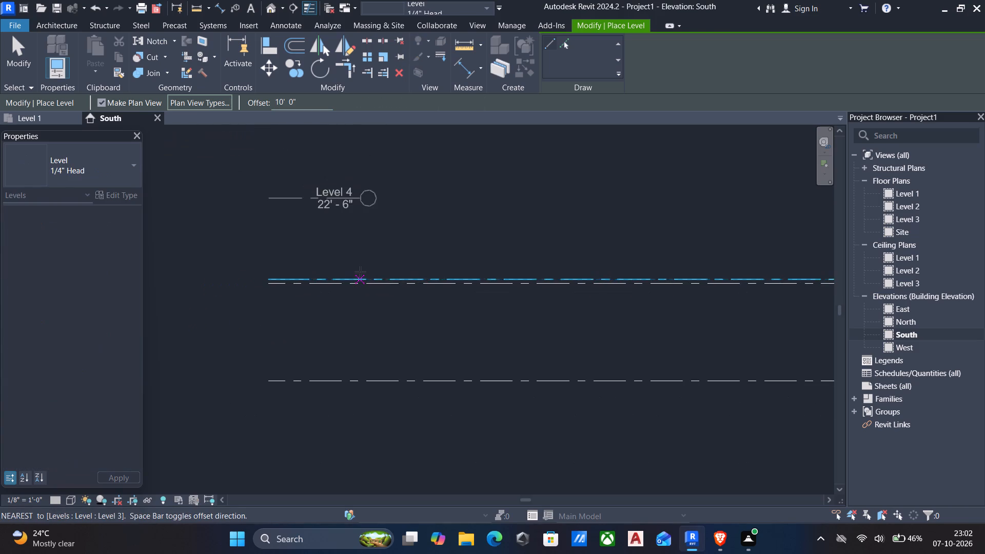
{"action": "scroll", "coordinate": [360, 272], "scroll_direction": "down", "scroll_amount": 8}
{"action": "middle_click_drag", "start_coordinate": [396, 275], "coordinate": [312, 270]}
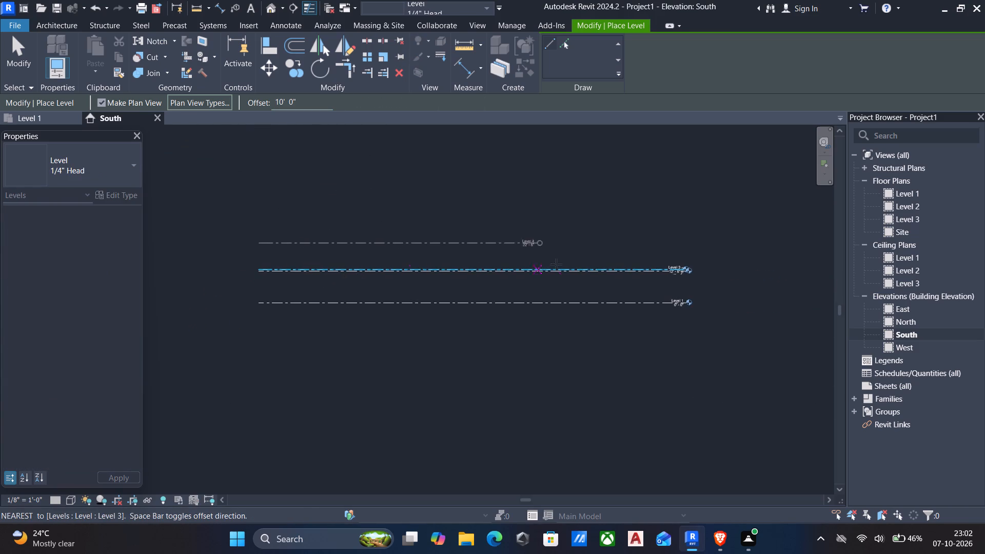
{"action": "scroll", "coordinate": [664, 269], "scroll_direction": "up", "scroll_amount": 5}
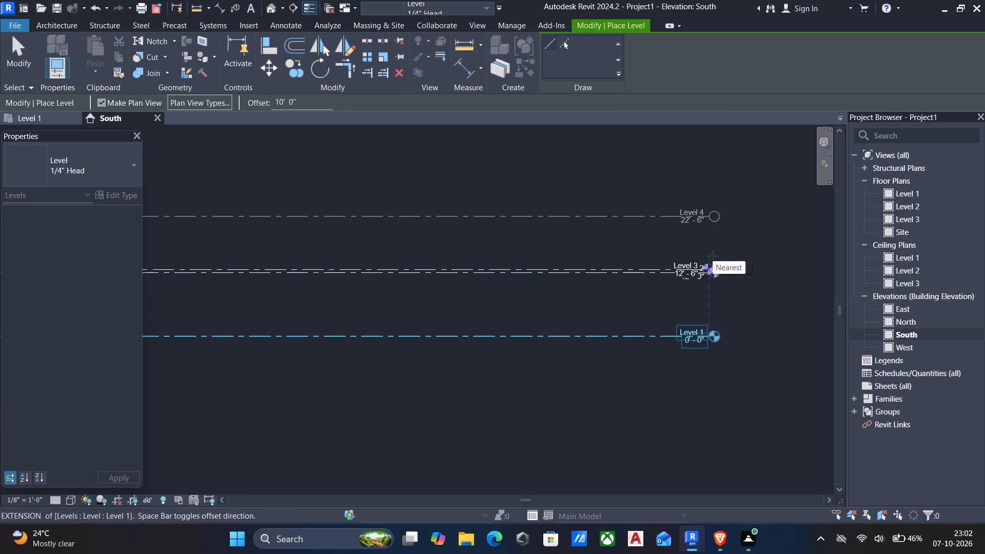
{"action": "left_click", "coordinate": [710, 258]}
{"action": "scroll", "coordinate": [710, 259], "scroll_direction": "down", "scroll_amount": 4}
{"action": "middle_click_drag", "start_coordinate": [705, 269], "coordinate": [701, 283]}
{"action": "key", "text": "Escape"}
Draw a level along the full length of Level 4, offset 6" above it, and finish placing levels.
{"action": "scroll", "coordinate": [657, 273], "scroll_direction": "down", "scroll_amount": 2}
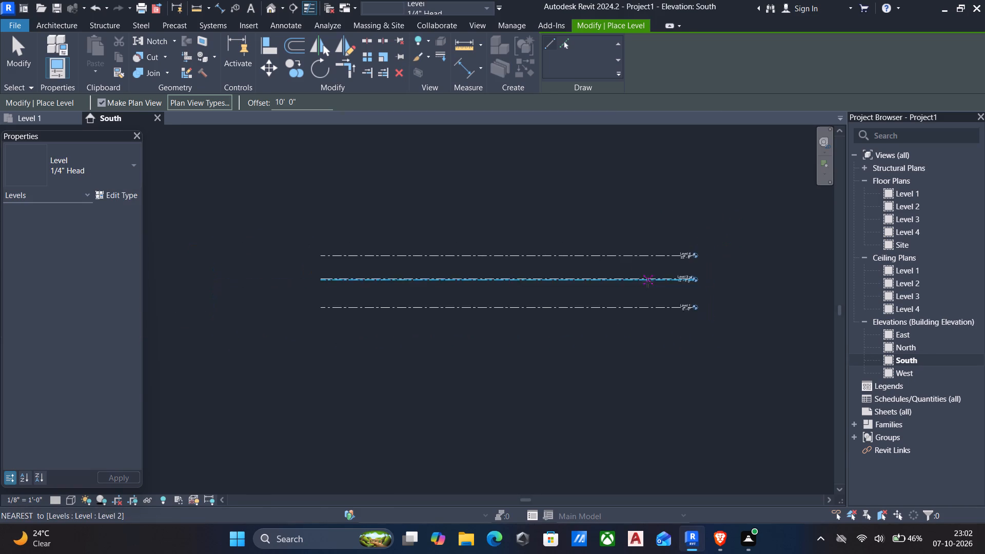
{"action": "middle_click_drag", "start_coordinate": [647, 283], "coordinate": [680, 308]}
{"action": "scroll", "coordinate": [340, 226], "scroll_direction": "up", "scroll_amount": 2}
{"action": "left_click_drag", "start_coordinate": [322, 103], "coordinate": [152, 94]}
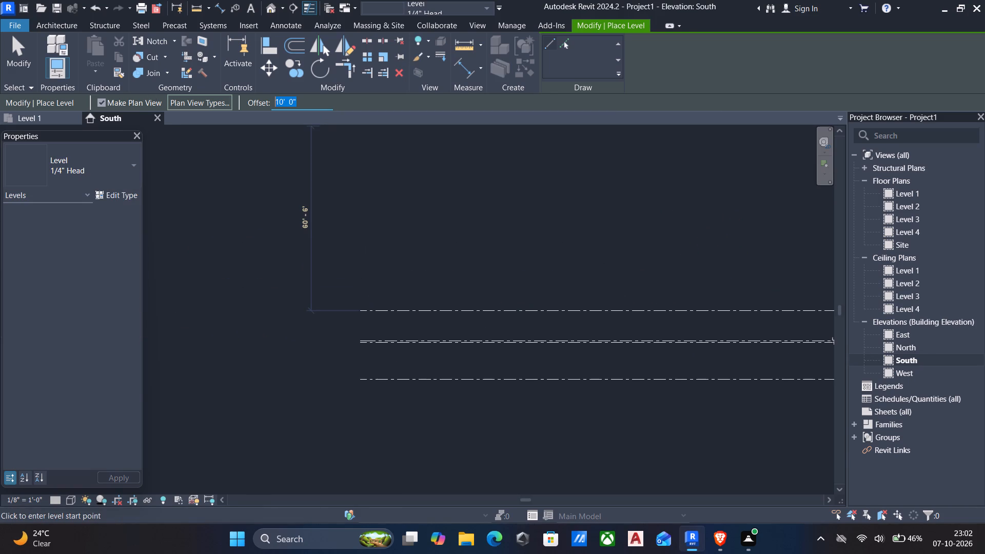
{"action": "left_click_drag", "start_coordinate": [152, 94], "coordinate": [151, 94]}
{"action": "type", "text": "6\""}
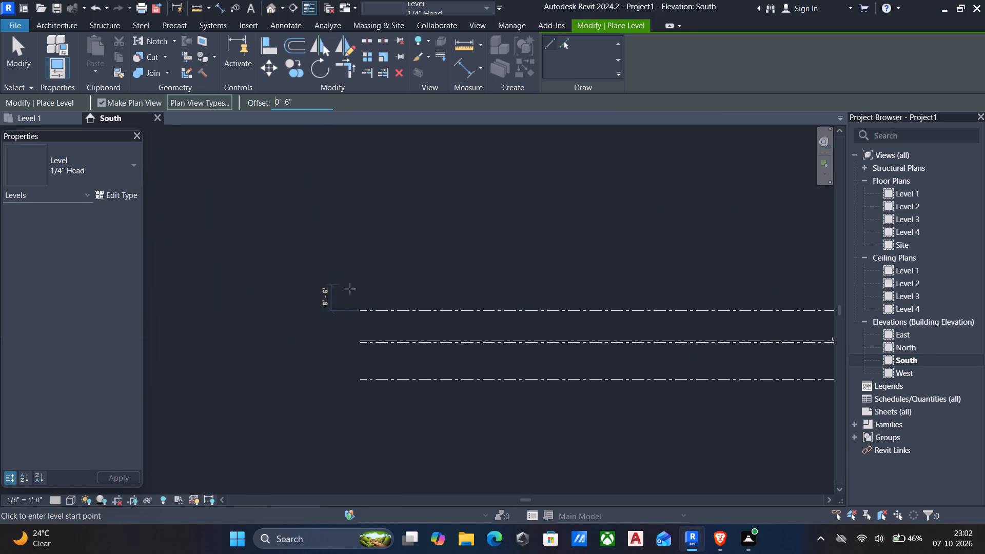
{"action": "scroll", "coordinate": [363, 320], "scroll_direction": "up", "scroll_amount": 4}
{"action": "left_click_drag", "start_coordinate": [361, 303], "coordinate": [367, 302]}
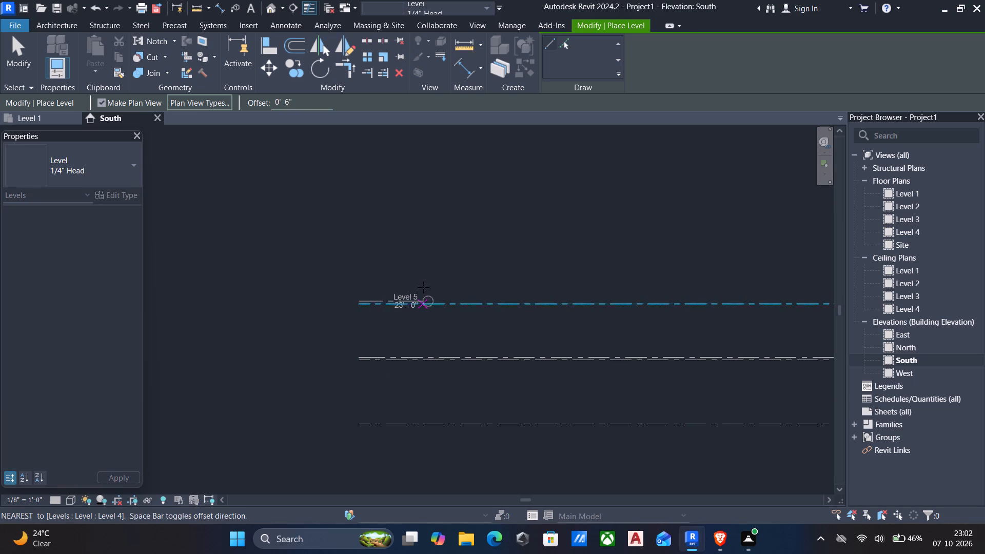
{"action": "scroll", "coordinate": [424, 287], "scroll_direction": "down", "scroll_amount": 6}
{"action": "middle_click_drag", "start_coordinate": [484, 304], "coordinate": [361, 300]}
{"action": "scroll", "coordinate": [523, 288], "scroll_direction": "up", "scroll_amount": 6}
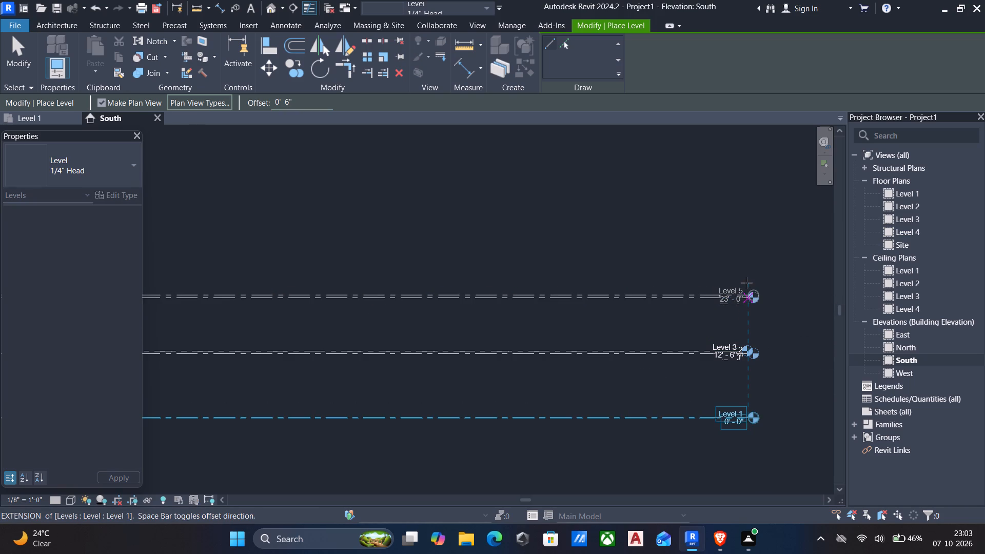
{"action": "left_click", "coordinate": [746, 283]}
{"action": "key", "text": "Escape"}
{"action": "scroll", "coordinate": [742, 290], "scroll_direction": "down", "scroll_amount": 5}
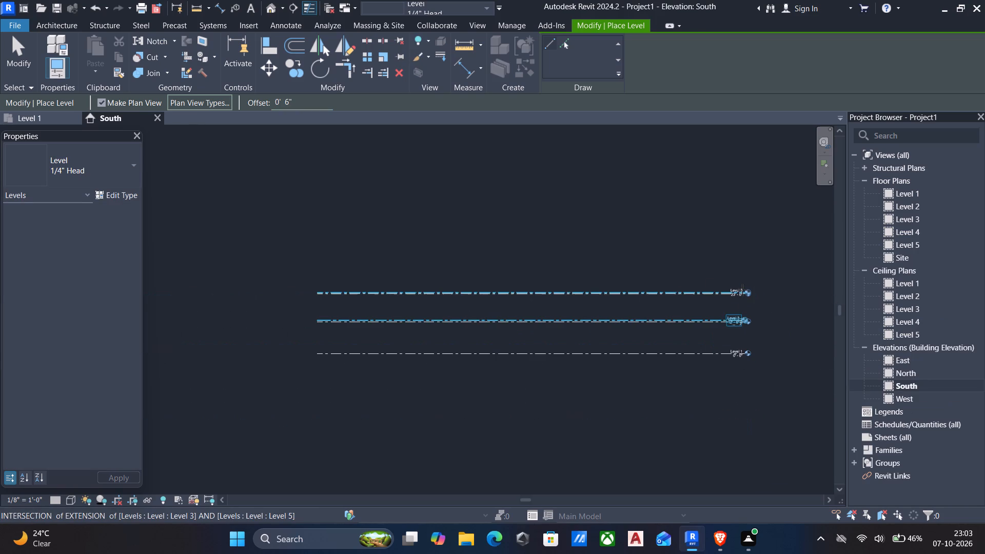
{"action": "scroll", "coordinate": [742, 290], "scroll_direction": "down", "scroll_amount": 4}
{"action": "middle_click_drag", "start_coordinate": [742, 290], "coordinate": [743, 291]}
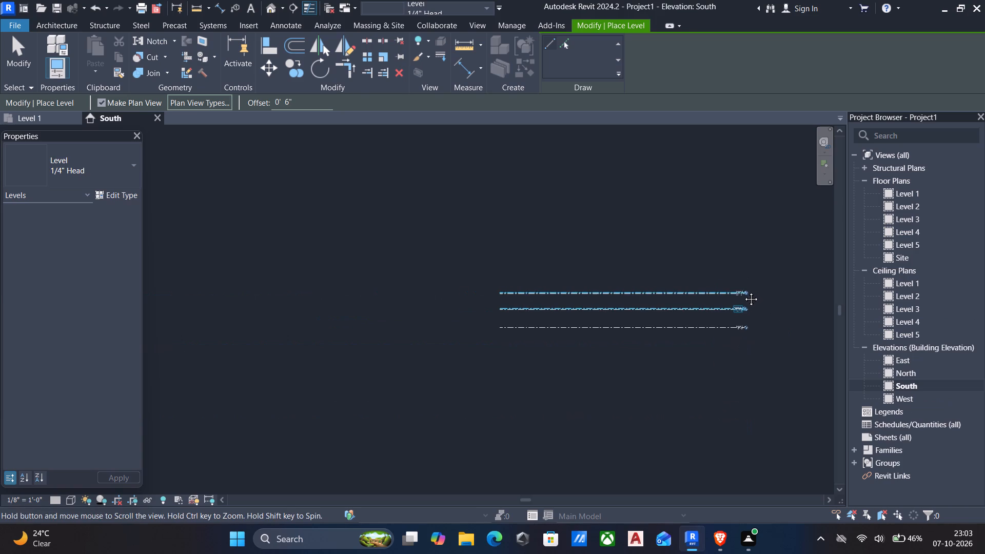
{"action": "middle_click_drag", "start_coordinate": [743, 291], "coordinate": [746, 295]}
{"action": "key", "text": "Escape"}
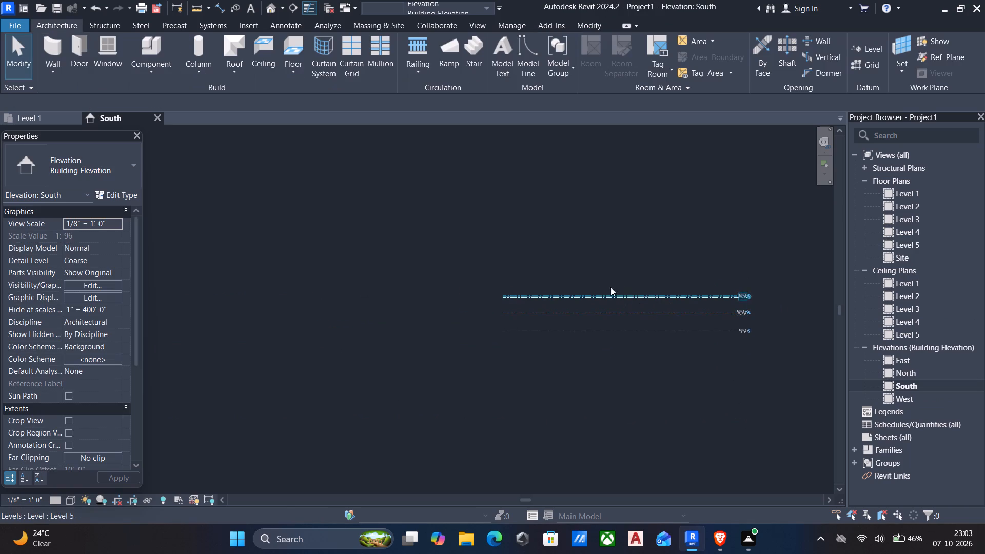
Return to the Level 1 floor plan and bring the area between the elevation markers into view.
{"action": "double_click", "coordinate": [908, 200]}
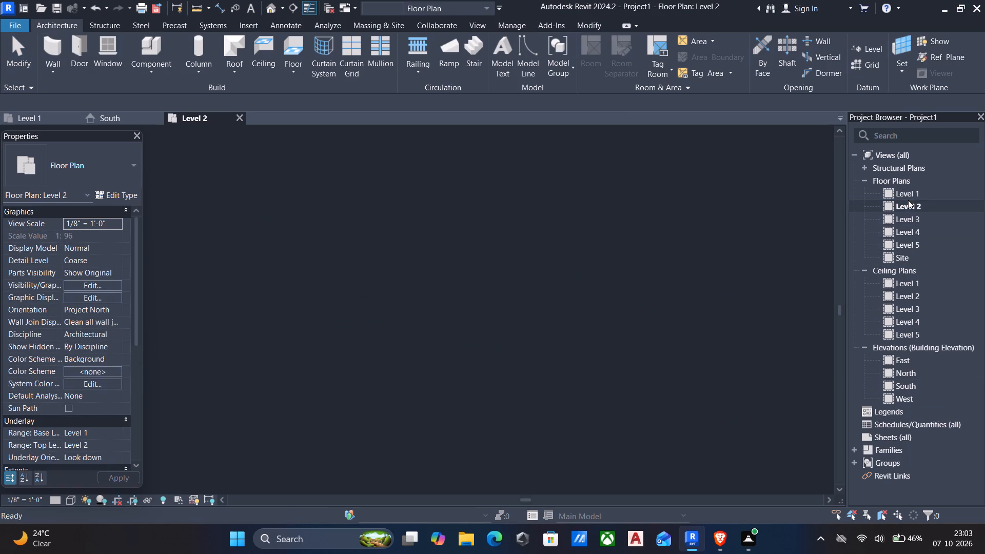
{"action": "double_click", "coordinate": [911, 195]}
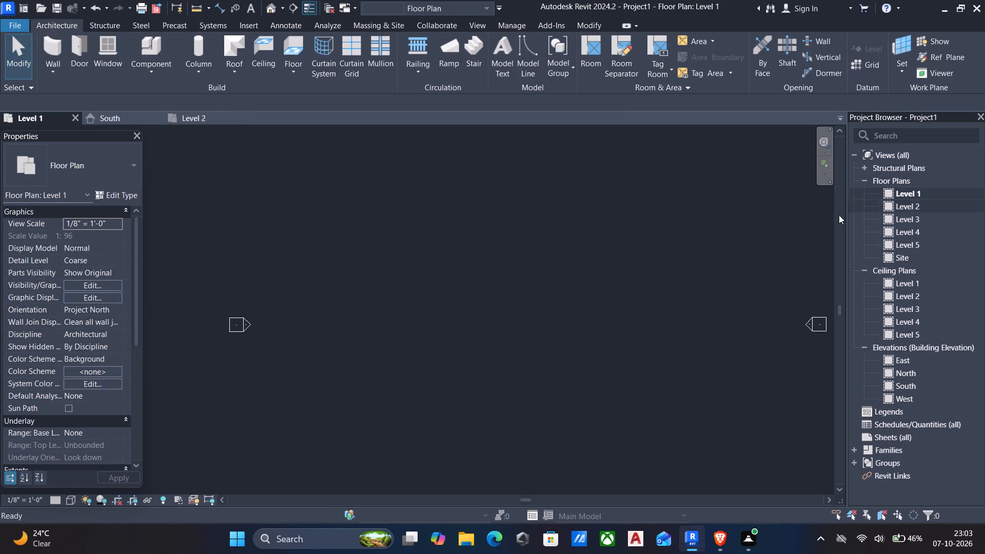
{"action": "scroll", "coordinate": [632, 248], "scroll_direction": "down", "scroll_amount": 4}
{"action": "scroll", "coordinate": [588, 286], "scroll_direction": "up", "scroll_amount": 4}
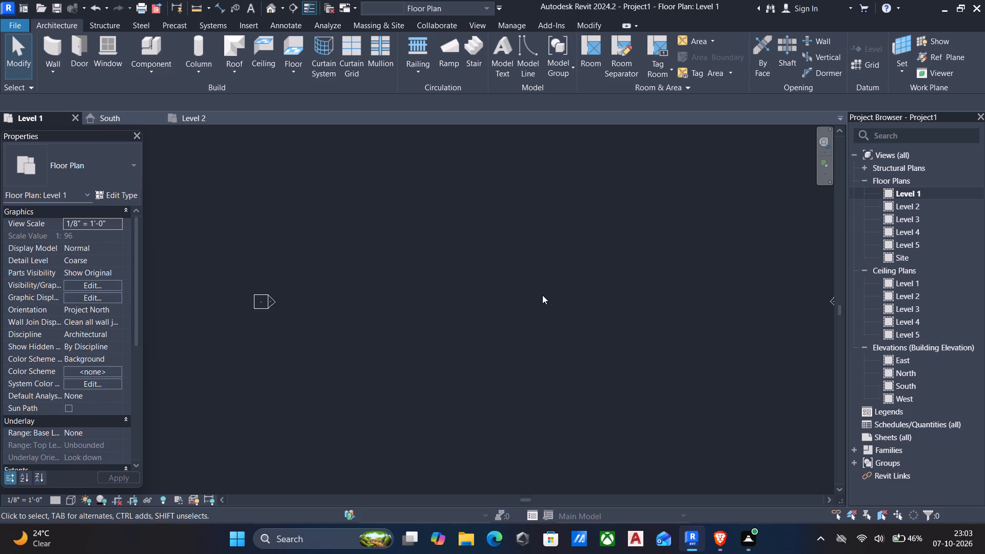
{"action": "middle_click", "coordinate": [537, 297]}
{"action": "scroll", "coordinate": [533, 300], "scroll_direction": "up", "scroll_amount": 1}
Draw a rectangular room of 9" walls, about 23' by 16'-6", between the elevation markers on Level 1.
{"action": "type", "text": "wa"}
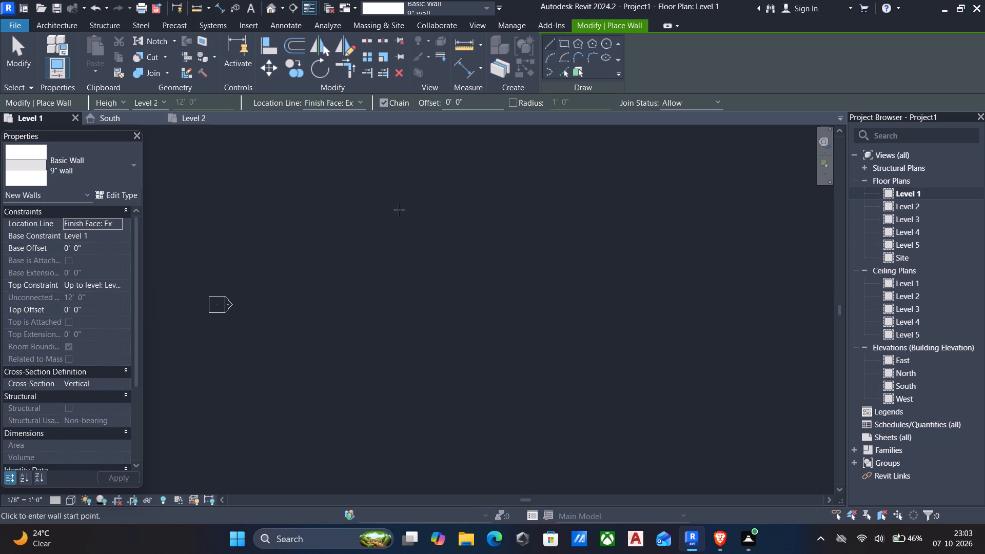
{"action": "left_click", "coordinate": [561, 45]}
{"action": "left_click", "coordinate": [439, 200]}
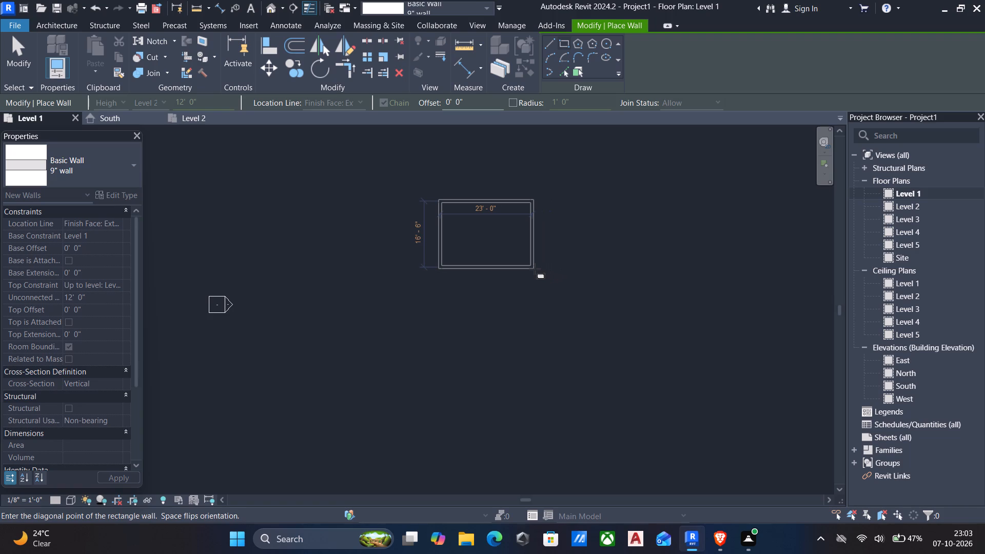
{"action": "left_click", "coordinate": [535, 269]}
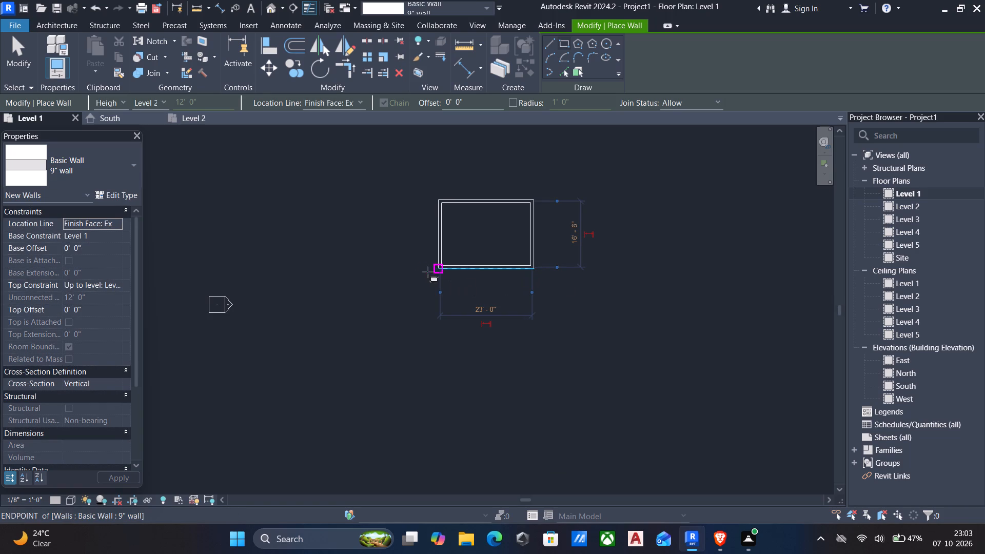
Draw a second rectangle of 9" walls, about 32'-6" by 30'-6", starting level with the first room's bottom wall and extending below it.
{"action": "left_click", "coordinate": [361, 272]}
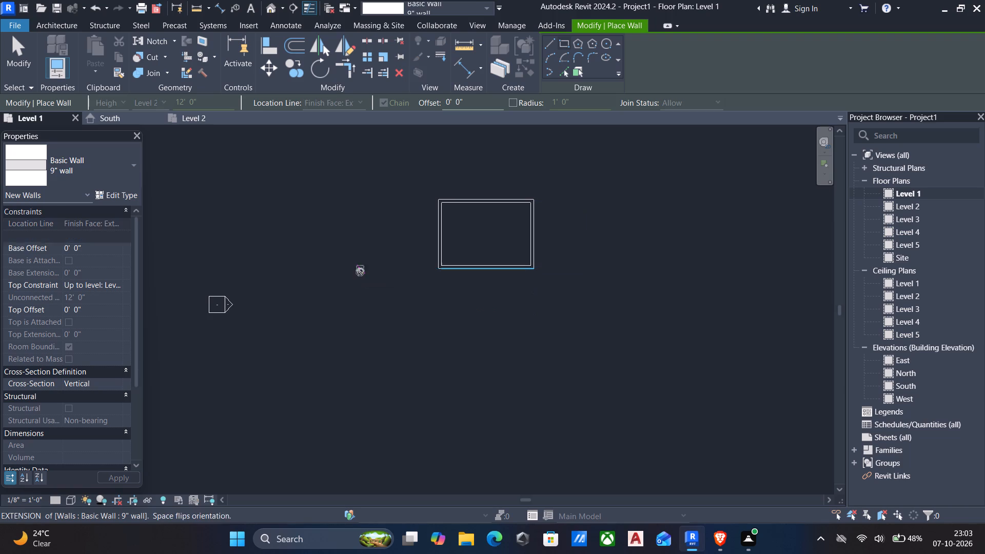
{"action": "left_click", "coordinate": [494, 394]}
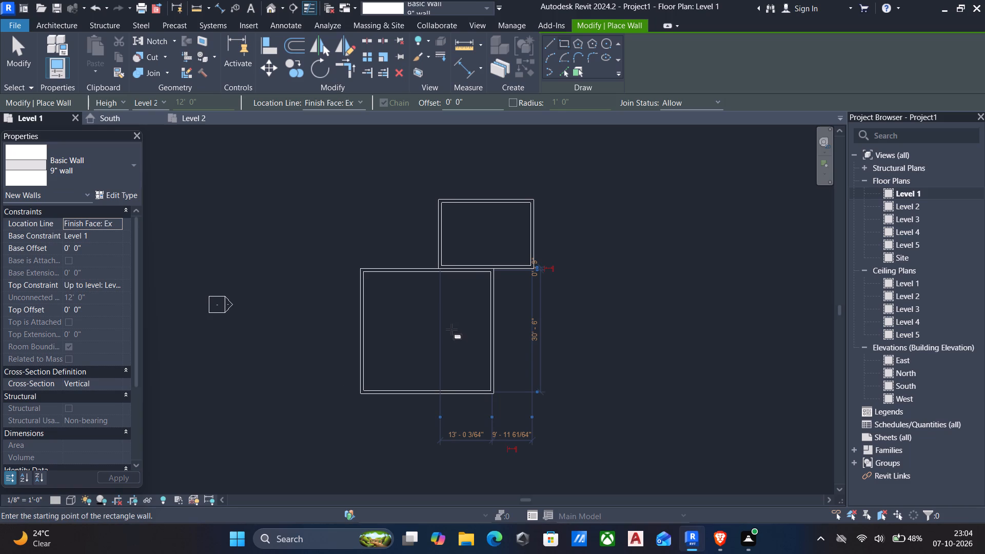
{"action": "key", "text": "Escape"}
{"action": "key", "text": "Escape"}
Delete the lower rectangle's top wall, which overlaps the upper room's bottom wall.
{"action": "left_click", "coordinate": [416, 276]}
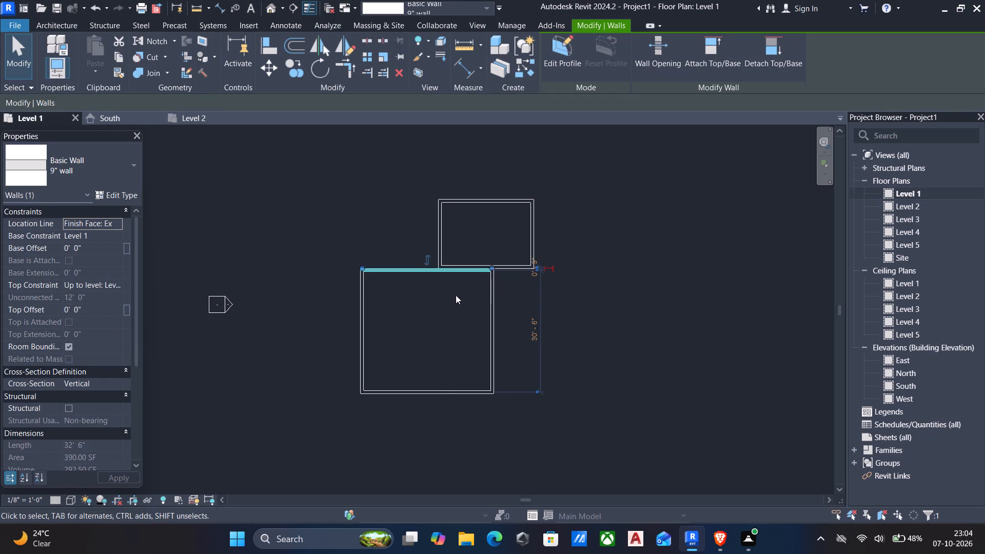
{"action": "key", "text": "Delete"}
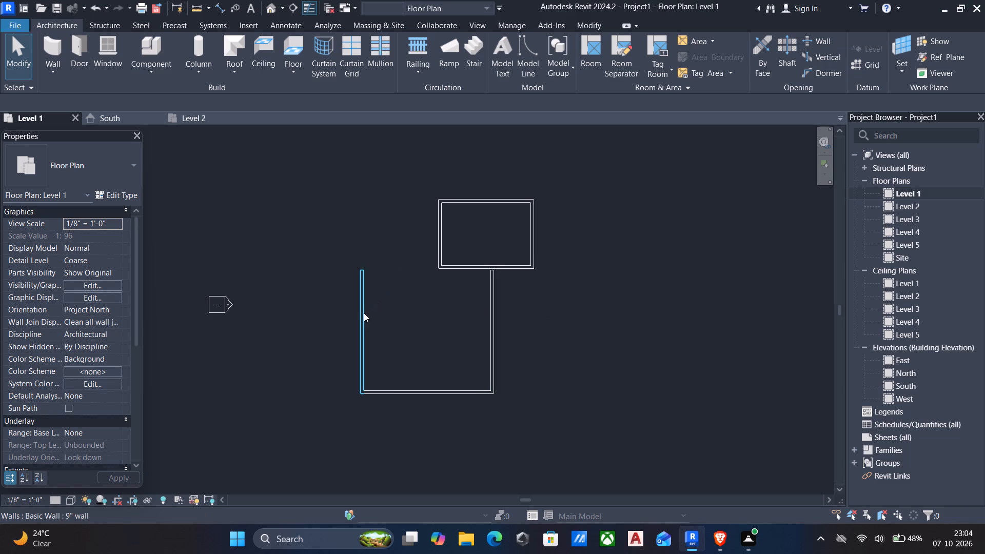
Move the lower room's right wall inward until it is about 15'-6" from the upper room's right wall.
{"action": "left_click", "coordinate": [489, 324]}
{"action": "key", "text": "Left"}
{"action": "key", "text": "Left"}
{"action": "key", "text": "Left"}
{"action": "key", "text": "Left"}
{"action": "key", "text": "Left"}
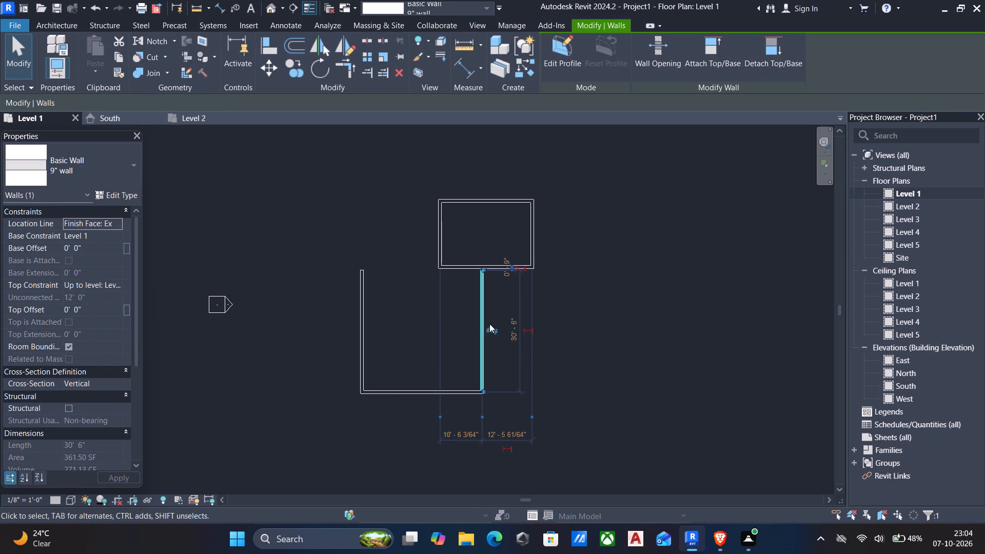
{"action": "key", "text": "Left"}
{"action": "key", "text": "Left"}
{"action": "key", "text": "Left"}
{"action": "key", "text": "Left"}
{"action": "key", "text": "Left"}
{"action": "key", "text": "Left"}
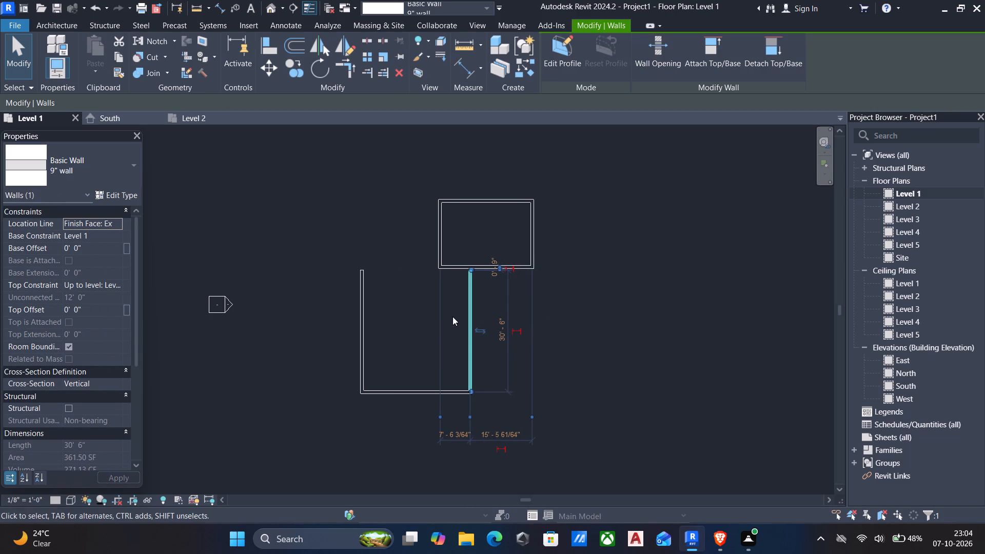
Move the lower room's left wall inward until it is 20'-0" from the lower room's right wall.
{"action": "left_click", "coordinate": [363, 316]}
{"action": "key", "text": "Right"}
{"action": "key", "text": "Right"}
{"action": "key", "text": "Right"}
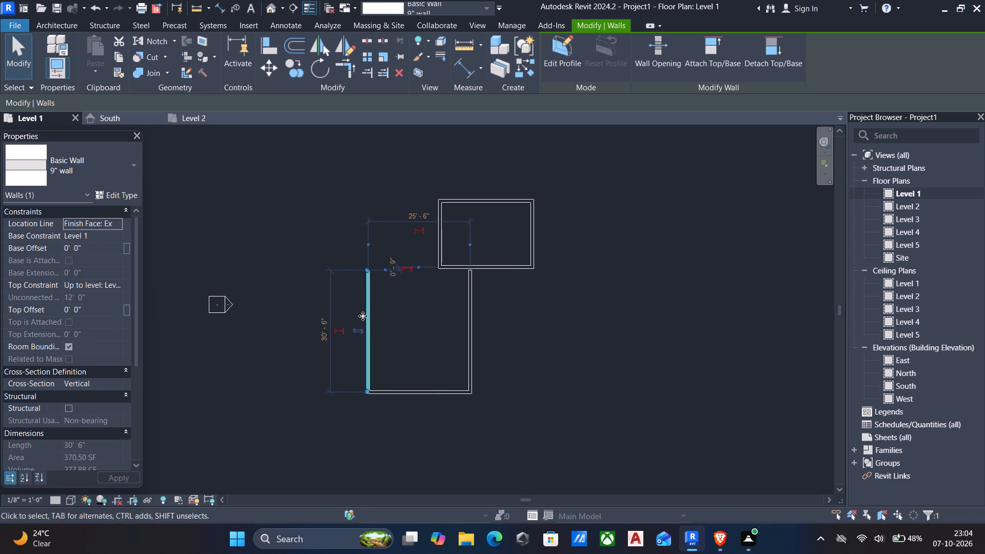
{"action": "key", "text": "Right"}
{"action": "key", "text": "Right"}
{"action": "key", "text": "Right"}
{"action": "key", "text": "Right"}
{"action": "key", "text": "Right"}
{"action": "key", "text": "Right"}
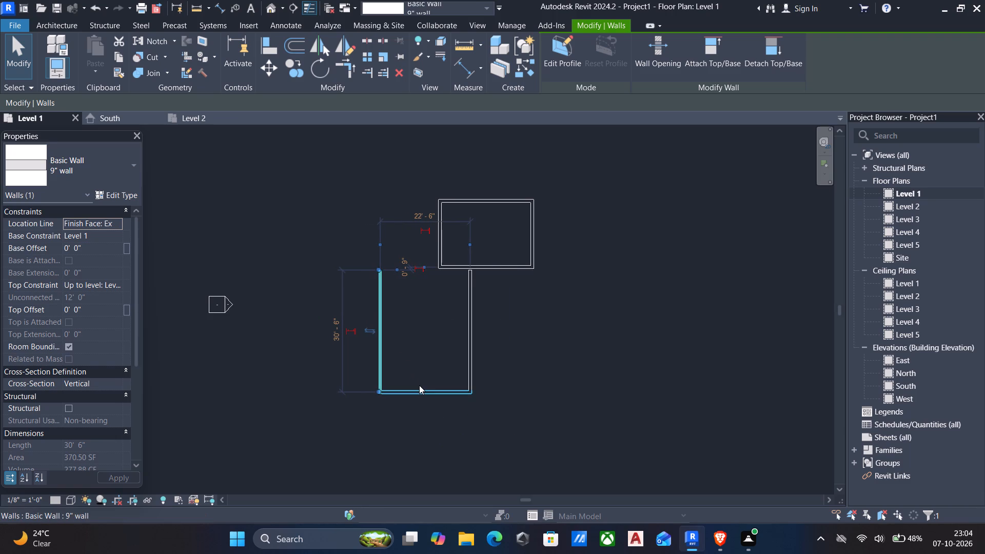
{"action": "left_click", "coordinate": [419, 385]}
{"action": "key", "text": "Right"}
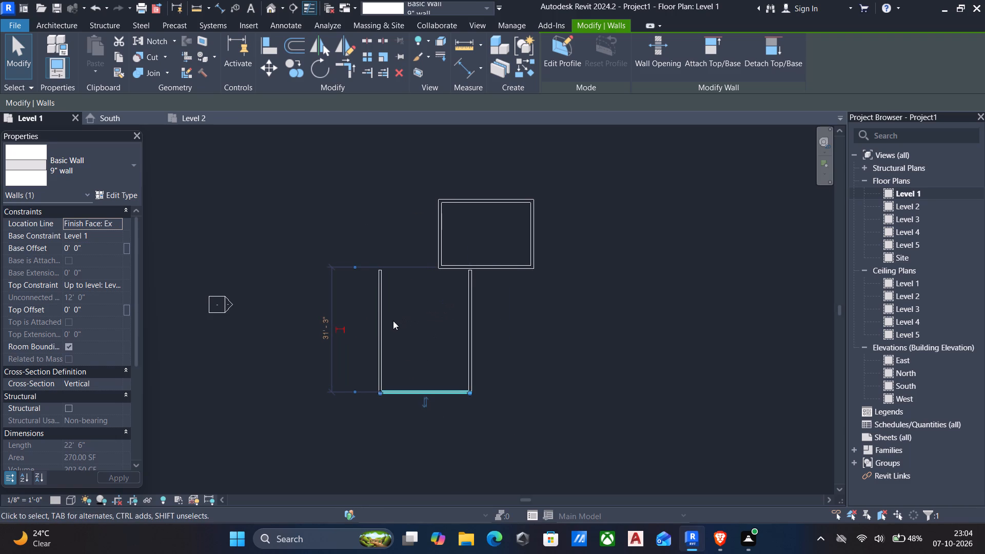
{"action": "key", "text": "Right"}
{"action": "left_click", "coordinate": [387, 328]}
{"action": "key", "text": "Right"}
{"action": "key", "text": "Right"}
{"action": "key", "text": "Right"}
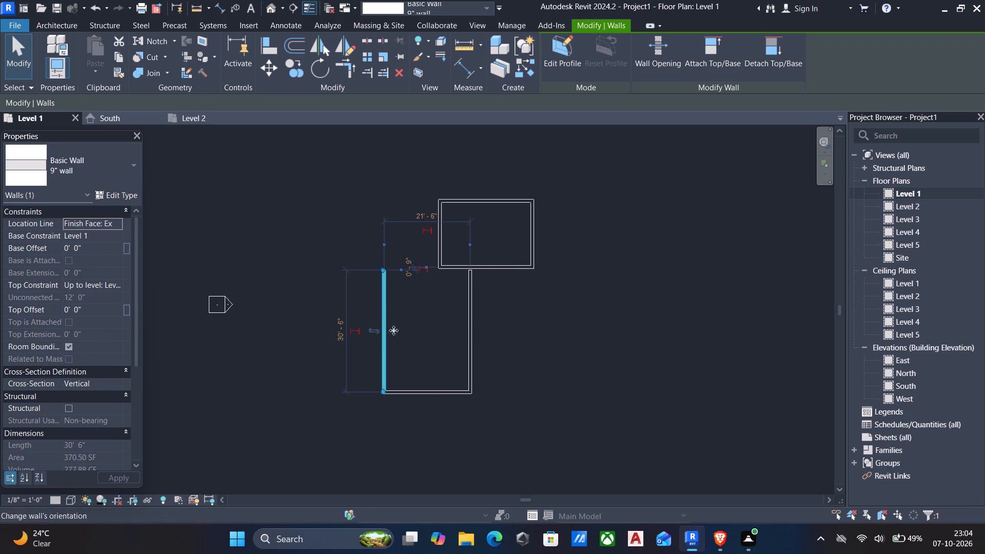
{"action": "key", "text": "Right"}
{"action": "key", "text": "Right"}
Stretch the upper end of the lower room's right wall past the upper room's bottom wall into that room.
{"action": "left_click", "coordinate": [474, 312]}
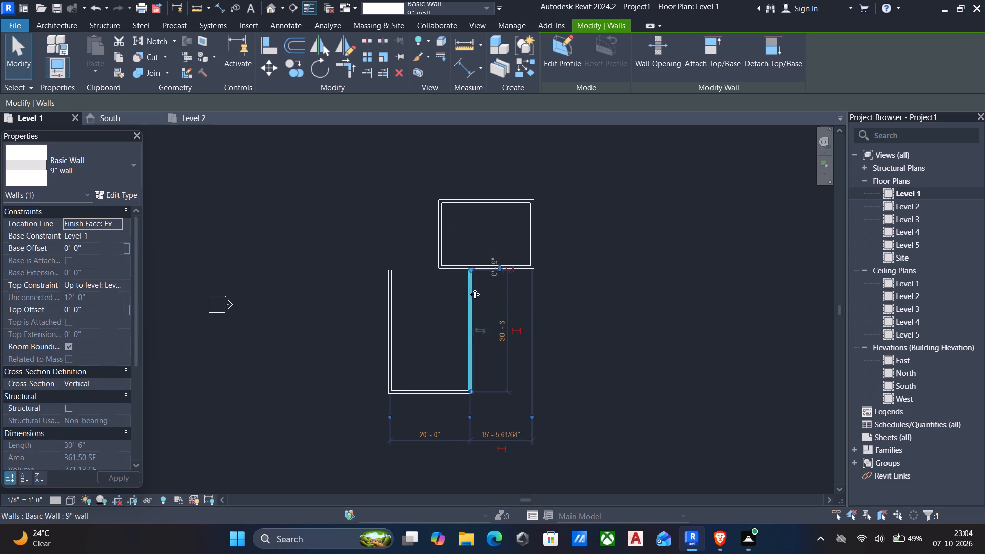
{"action": "key", "text": "Up"}
{"action": "key", "text": "Up"}
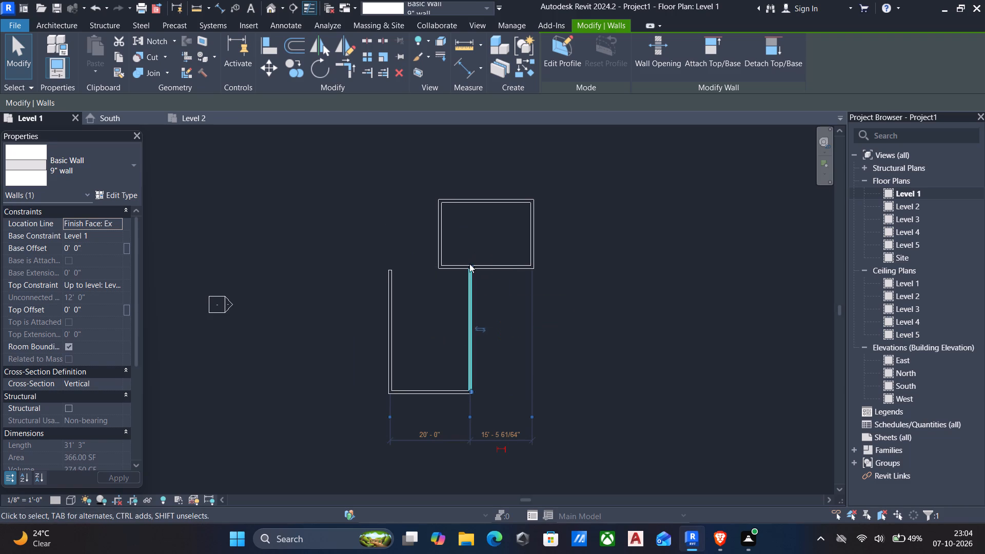
{"action": "left_click_drag", "start_coordinate": [469, 264], "coordinate": [467, 246]}
{"action": "key", "text": "Escape"}
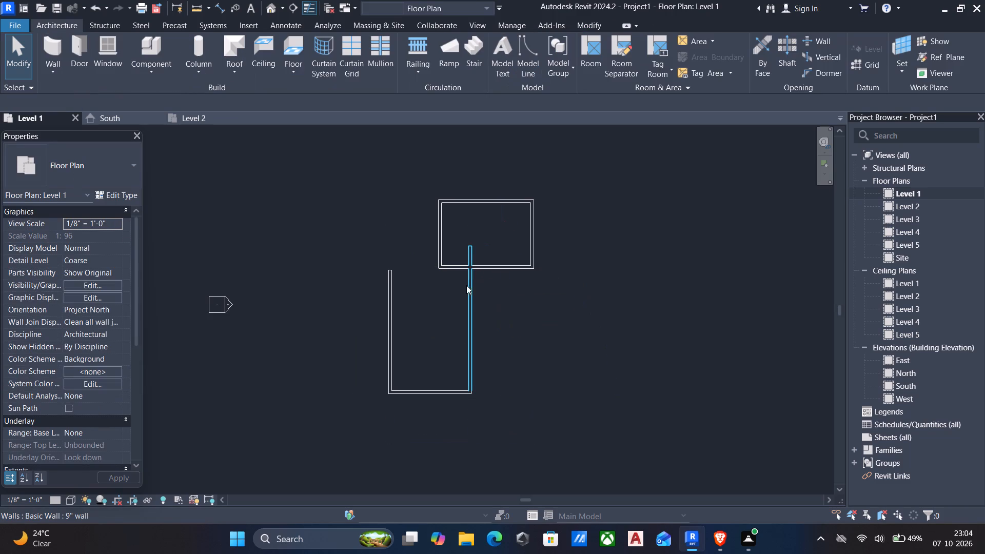
Trim the lower room's right wall at the upper room's bottom wall, and extend that bottom wall back to the upper room's right wall.
{"action": "type", "text": "tr"}
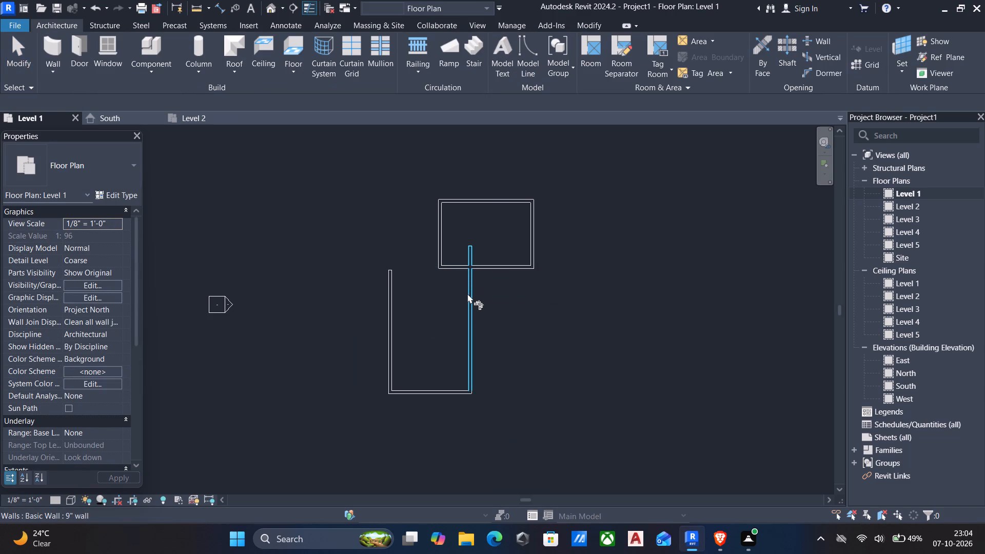
{"action": "left_click", "coordinate": [467, 293]}
{"action": "left_click", "coordinate": [454, 265]}
{"action": "left_click", "coordinate": [535, 249]}
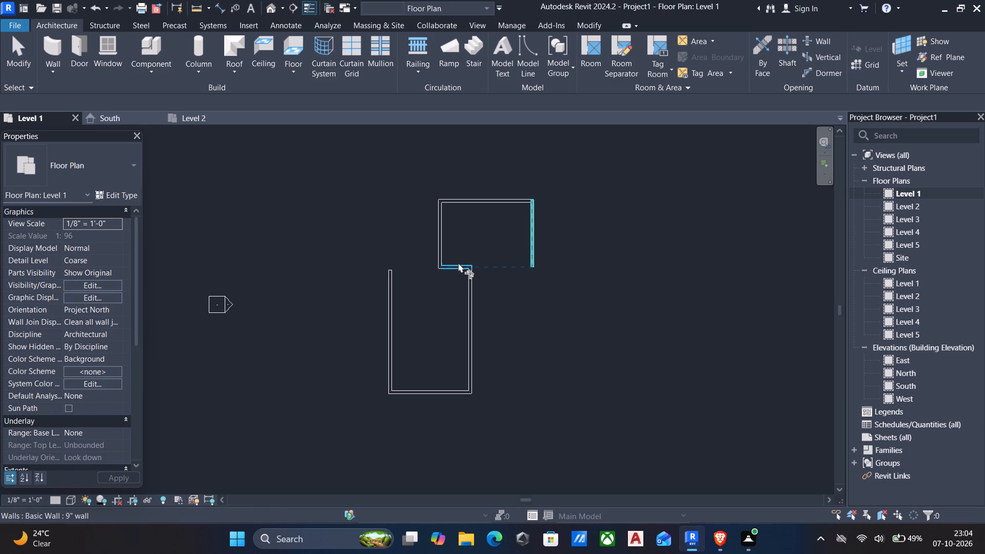
{"action": "left_click", "coordinate": [457, 265]}
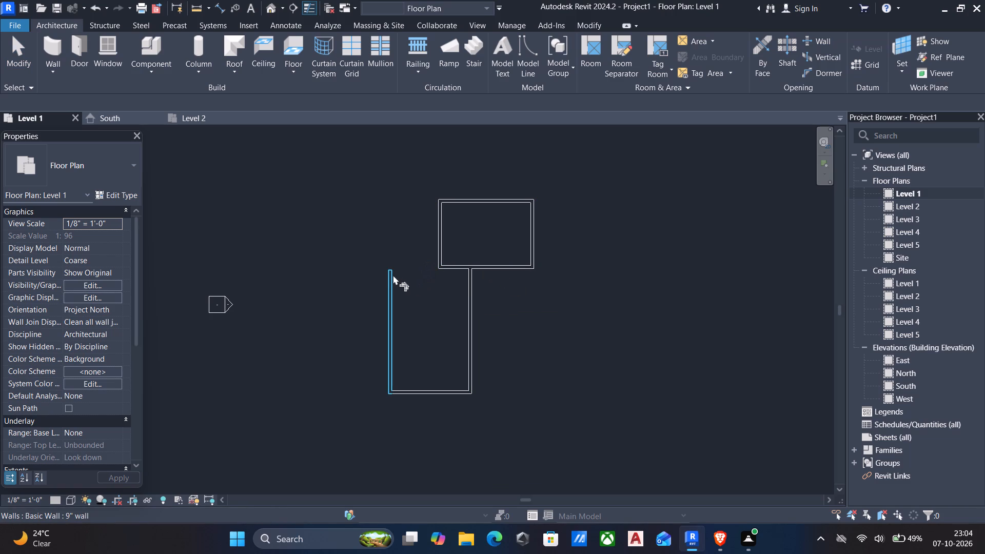
Extend the lower room's left wall and the shared wall to meet in a corner, closing the lower room.
{"action": "left_click", "coordinate": [393, 275]}
{"action": "left_click", "coordinate": [442, 269]}
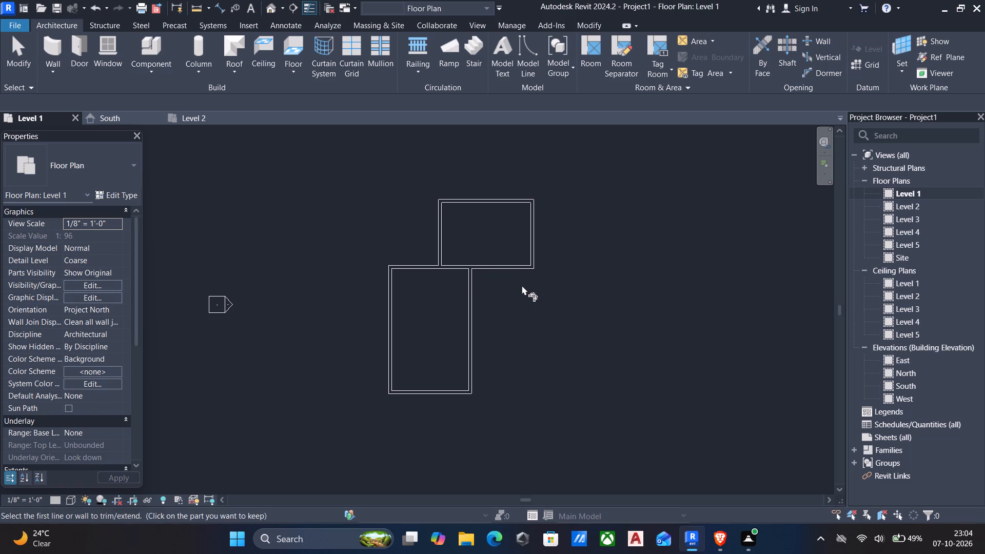
{"action": "key", "text": "Escape"}
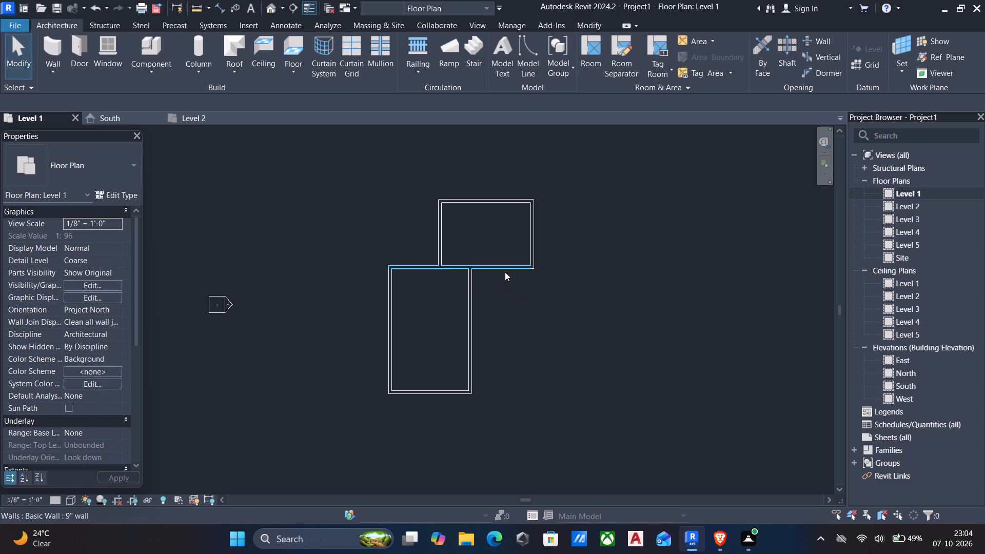
Move the lower room's bottom wall up until it is 24'-9" from the shared wall.
{"action": "left_click", "coordinate": [473, 332]}
{"action": "left_click", "coordinate": [449, 386]}
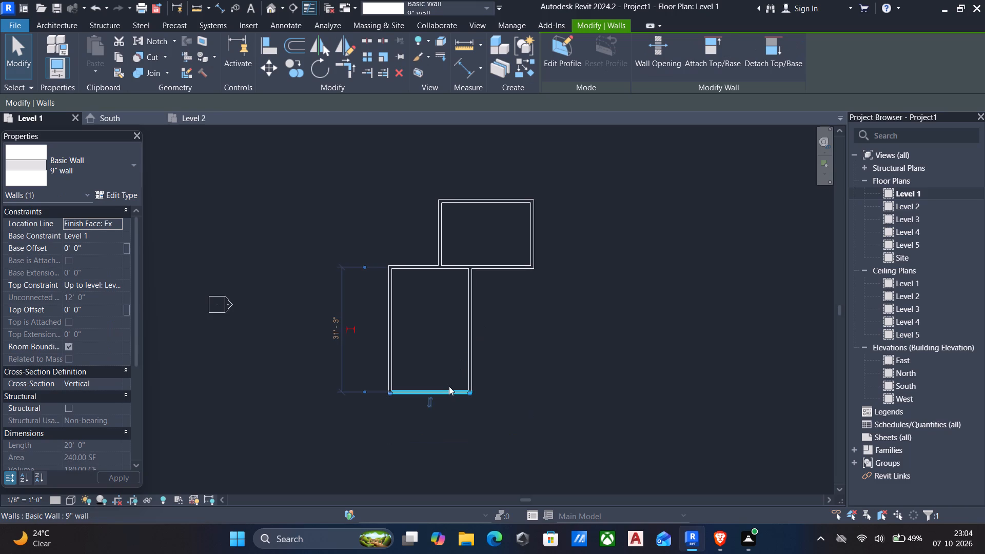
{"action": "key", "text": "Up"}
{"action": "key", "text": "Up"}
{"action": "key", "text": "Up"}
{"action": "key", "text": "Up"}
{"action": "key", "text": "Up"}
{"action": "key", "text": "Up"}
{"action": "key", "text": "Up"}
{"action": "key", "text": "Up"}
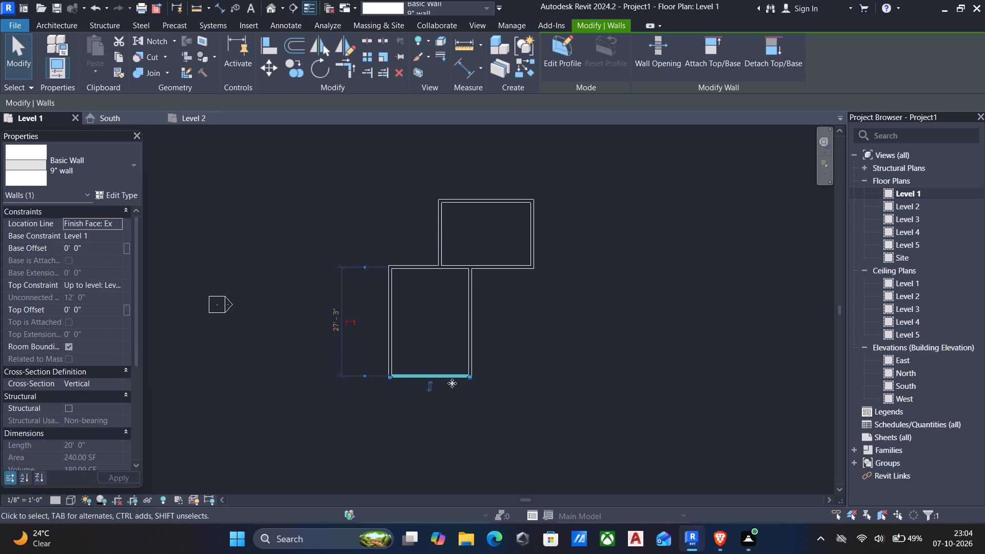
{"action": "key", "text": "Up"}
{"action": "key", "text": "Up"}
{"action": "key", "text": "Up"}
{"action": "key", "text": "Up"}
{"action": "key", "text": "Up"}
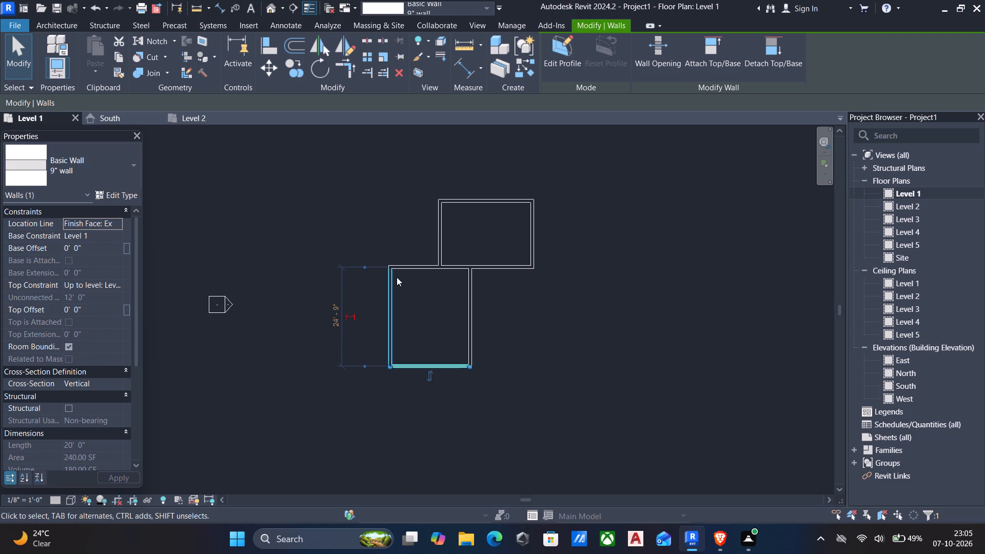
Draw a similar 9" vertical wall about 25' long down from the shared wall, about 8'-7" beyond the lower room's right wall.
{"action": "type", "text": "cs"}
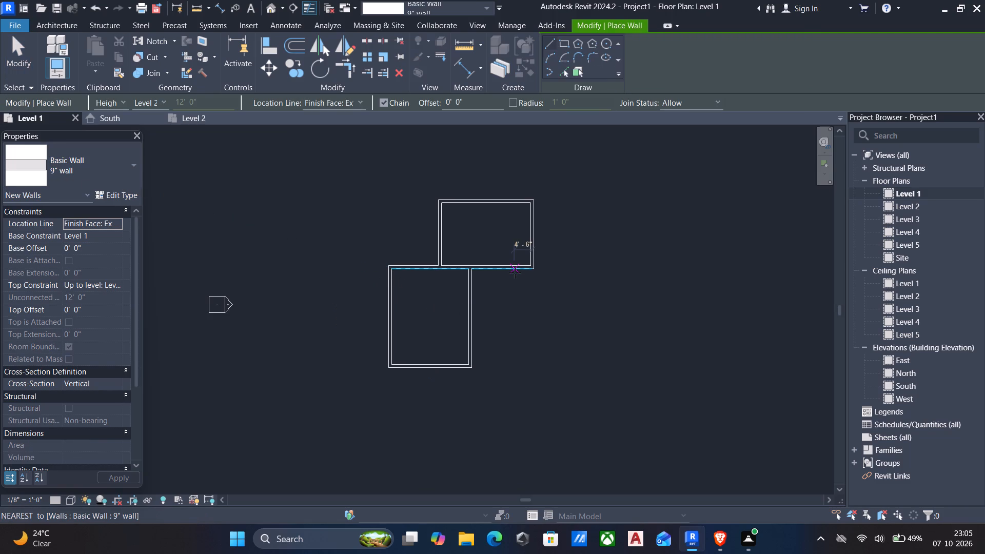
{"action": "left_click", "coordinate": [506, 267]}
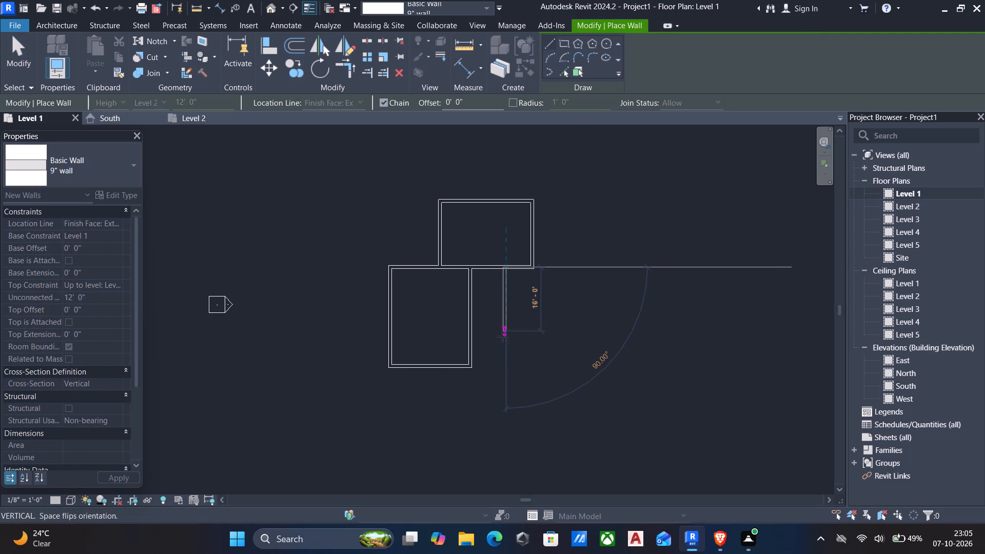
{"action": "left_click", "coordinate": [501, 370]}
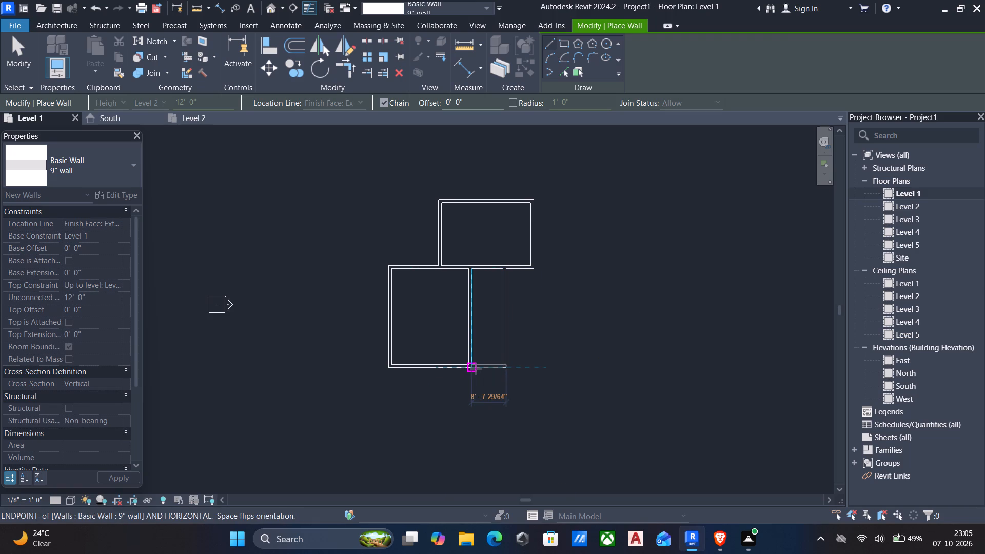
{"action": "scroll", "coordinate": [476, 369], "scroll_direction": "up", "scroll_amount": 4}
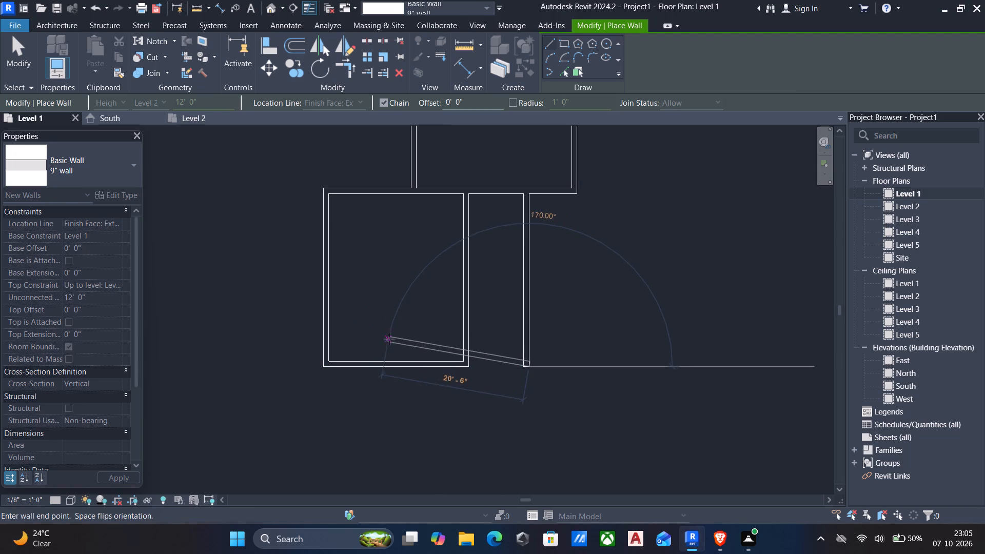
{"action": "key", "text": "Escape"}
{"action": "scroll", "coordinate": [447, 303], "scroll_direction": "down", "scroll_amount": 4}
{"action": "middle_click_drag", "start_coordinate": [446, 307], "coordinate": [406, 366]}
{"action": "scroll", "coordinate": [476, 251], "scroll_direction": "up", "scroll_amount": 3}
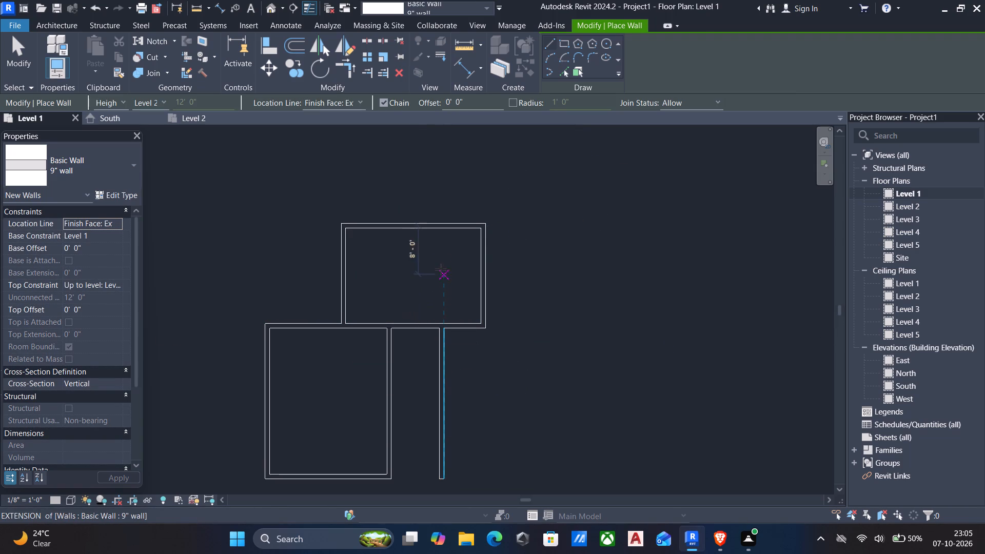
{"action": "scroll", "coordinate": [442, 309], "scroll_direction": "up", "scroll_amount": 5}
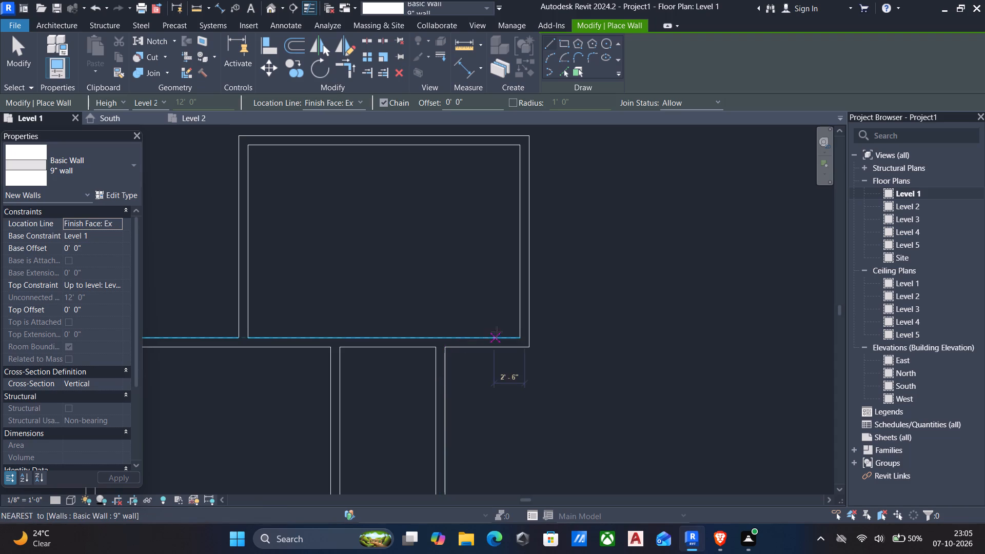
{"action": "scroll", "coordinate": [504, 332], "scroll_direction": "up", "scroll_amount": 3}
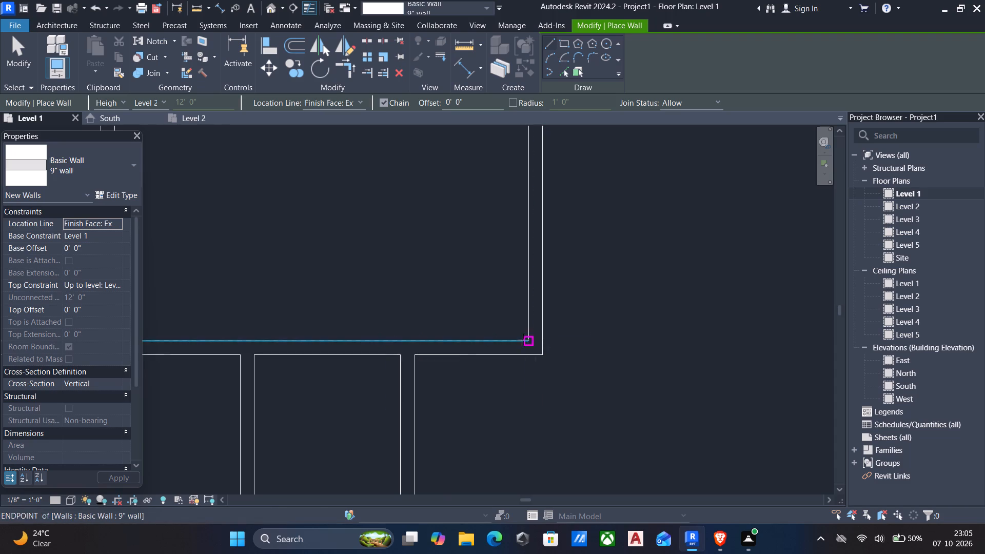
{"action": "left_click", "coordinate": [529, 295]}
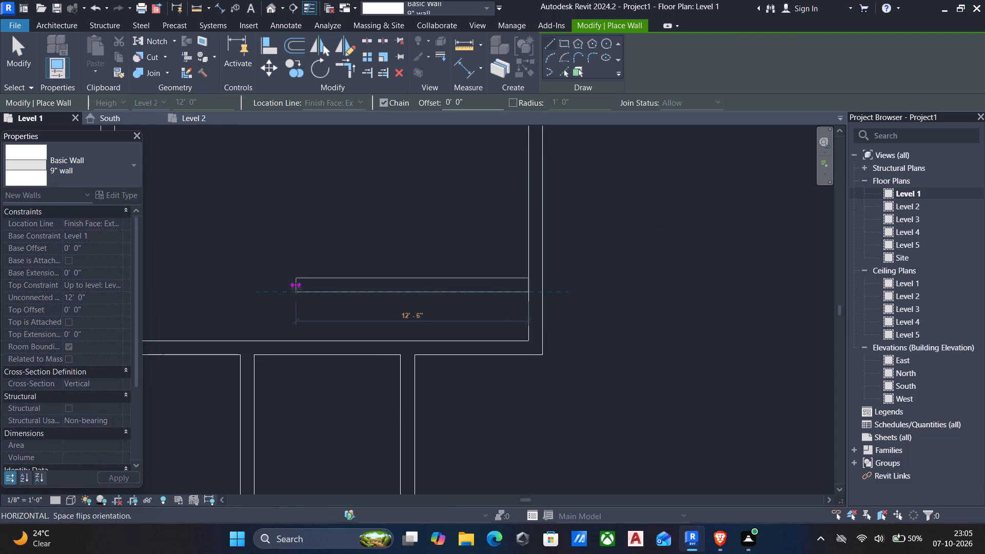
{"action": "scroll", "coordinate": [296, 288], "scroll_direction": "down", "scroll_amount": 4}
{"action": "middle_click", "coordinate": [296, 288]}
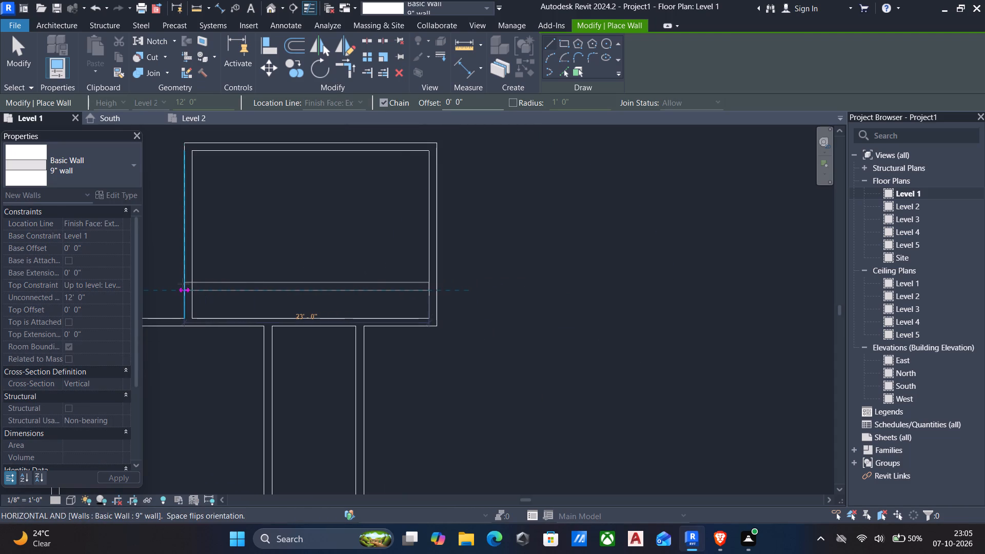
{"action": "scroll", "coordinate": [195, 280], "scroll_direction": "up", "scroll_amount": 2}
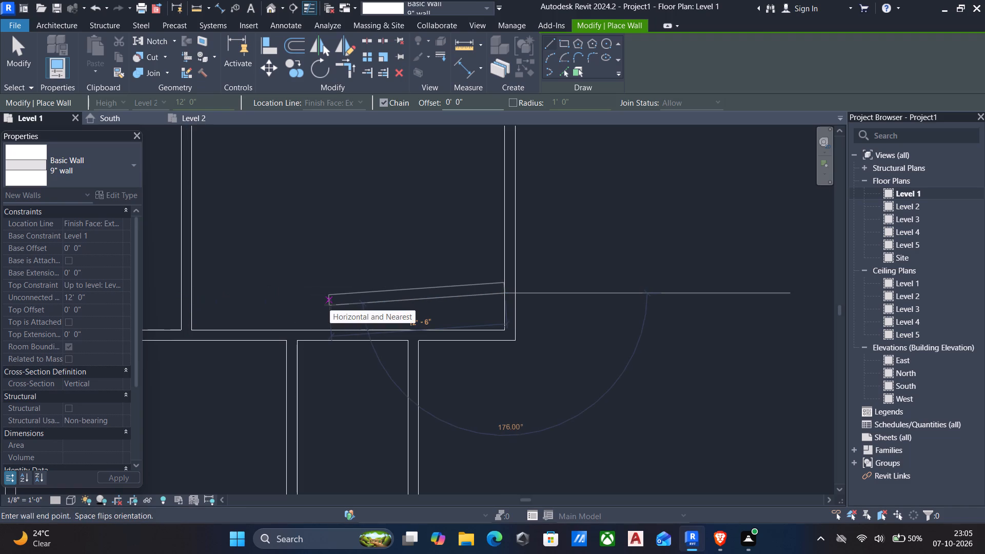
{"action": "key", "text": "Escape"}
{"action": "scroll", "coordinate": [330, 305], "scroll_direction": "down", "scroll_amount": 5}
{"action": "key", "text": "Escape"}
Nudge the upper room's right wall outward until it is 10'-2 1/2" from the free-standing vertical wall below.
{"action": "left_click", "coordinate": [424, 308]}
{"action": "key", "text": "Right"}
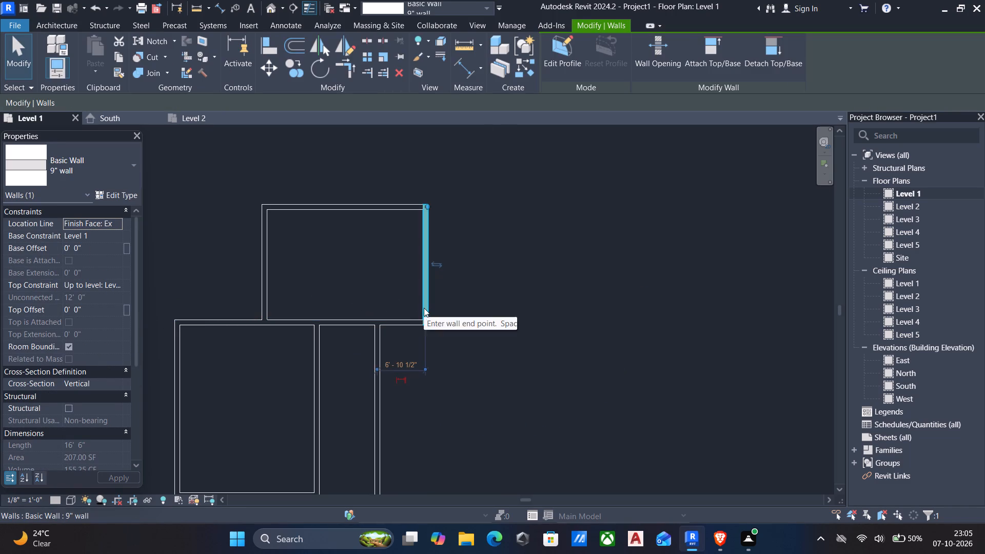
{"action": "key", "text": "Right"}
{"action": "key", "text": "Right"}
{"action": "key", "text": "Right"}
{"action": "key", "text": "Right"}
{"action": "key", "text": "Right"}
{"action": "key", "text": "Right"}
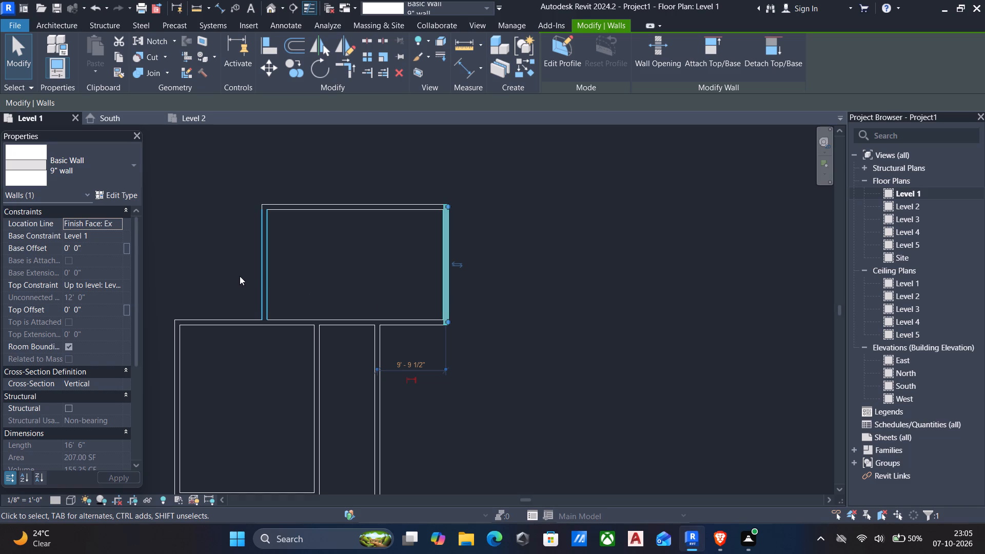
{"action": "key", "text": "Right"}
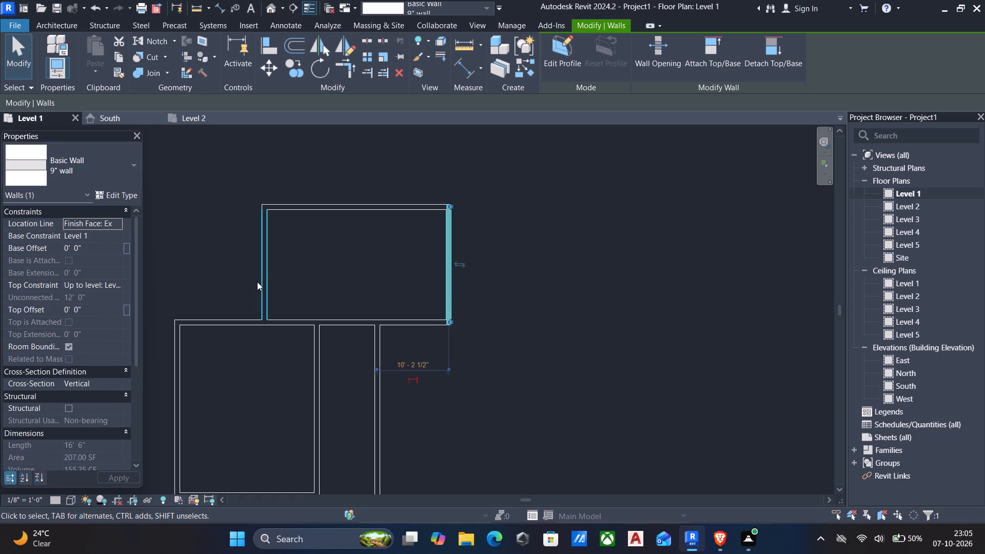
Nudge the upper room's left wall outward until it is about 10'-10" from the line of the lower room's left wall.
{"action": "left_click", "coordinate": [261, 282]}
{"action": "key", "text": "Left"}
{"action": "key", "text": "Left"}
{"action": "key", "text": "Left"}
{"action": "key", "text": "Left"}
{"action": "scroll", "coordinate": [291, 357], "scroll_direction": "down", "scroll_amount": 3}
{"action": "middle_click_drag", "start_coordinate": [291, 360], "coordinate": [303, 333]}
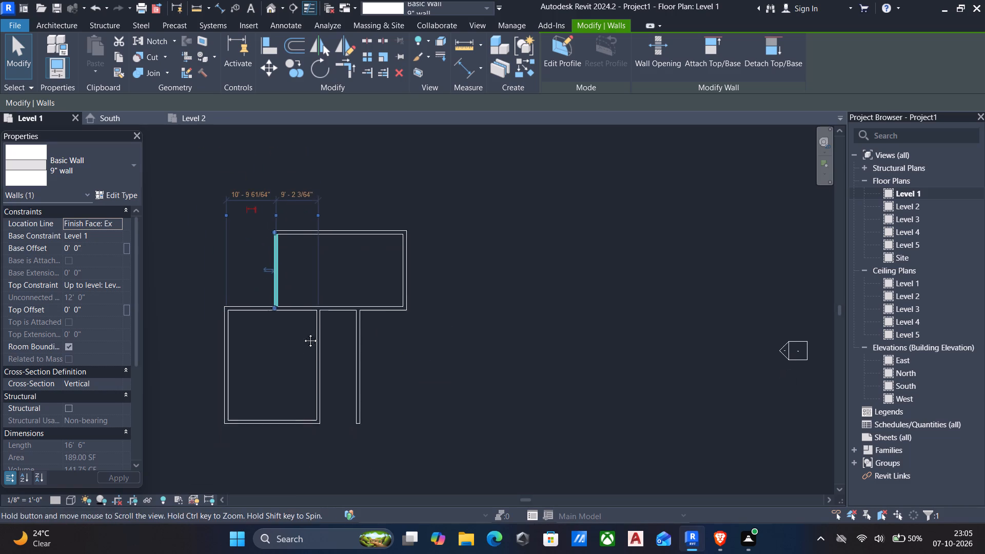
{"action": "middle_click_drag", "start_coordinate": [303, 333], "coordinate": [305, 328]}
{"action": "middle_click_drag", "start_coordinate": [334, 365], "coordinate": [356, 295]}
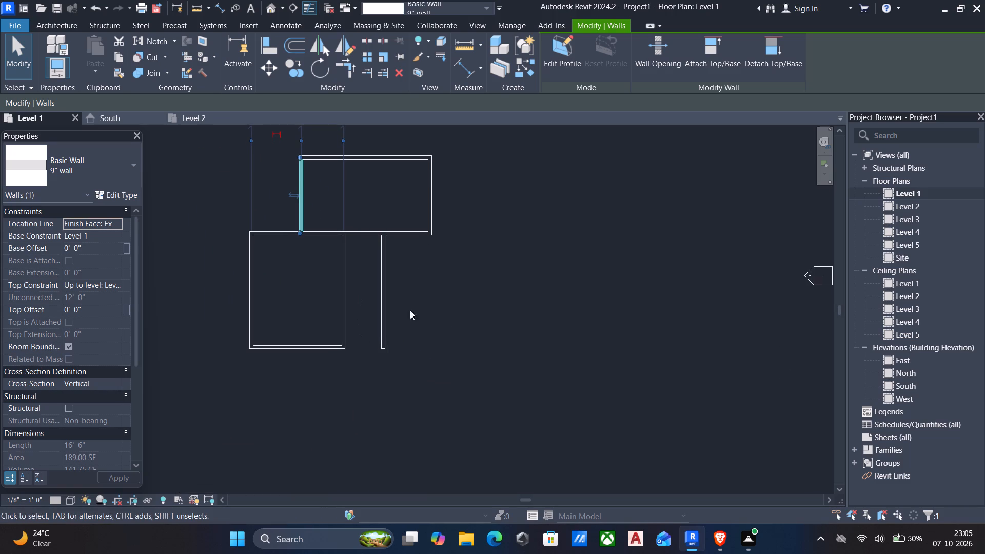
Extend the upper room's right wall straight down past the lower room to a length of about 77'.
{"action": "left_click", "coordinate": [429, 215]}
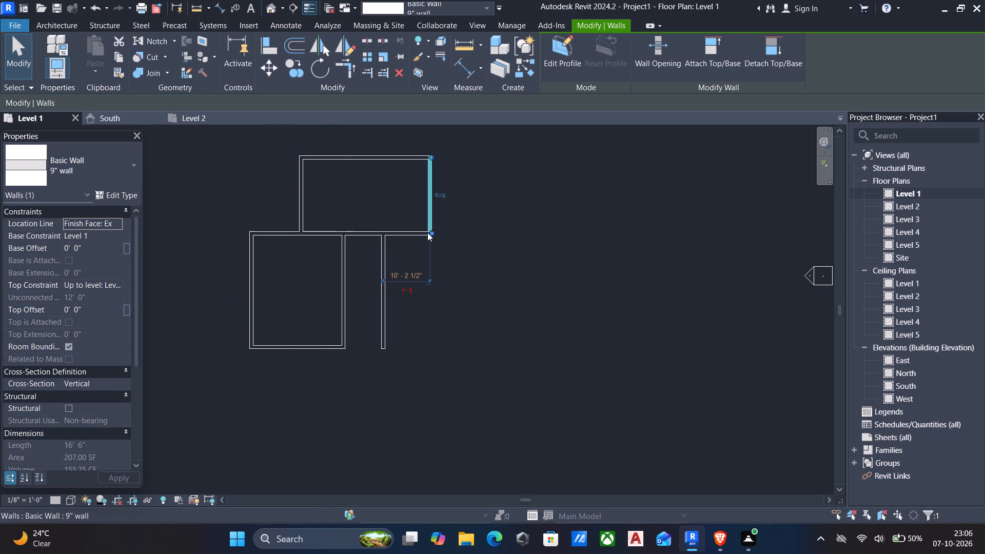
{"action": "left_click_drag", "start_coordinate": [432, 233], "coordinate": [427, 317]}
{"action": "middle_click_drag", "start_coordinate": [424, 364], "coordinate": [425, 280]}
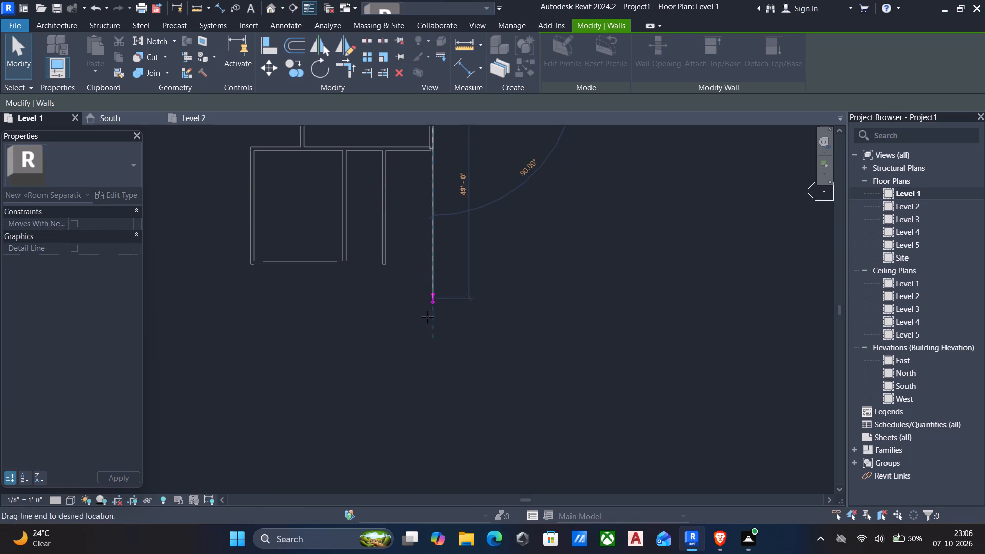
{"action": "left_click_drag", "start_coordinate": [427, 317], "coordinate": [432, 344]}
{"action": "middle_click_drag", "start_coordinate": [435, 388], "coordinate": [432, 344]}
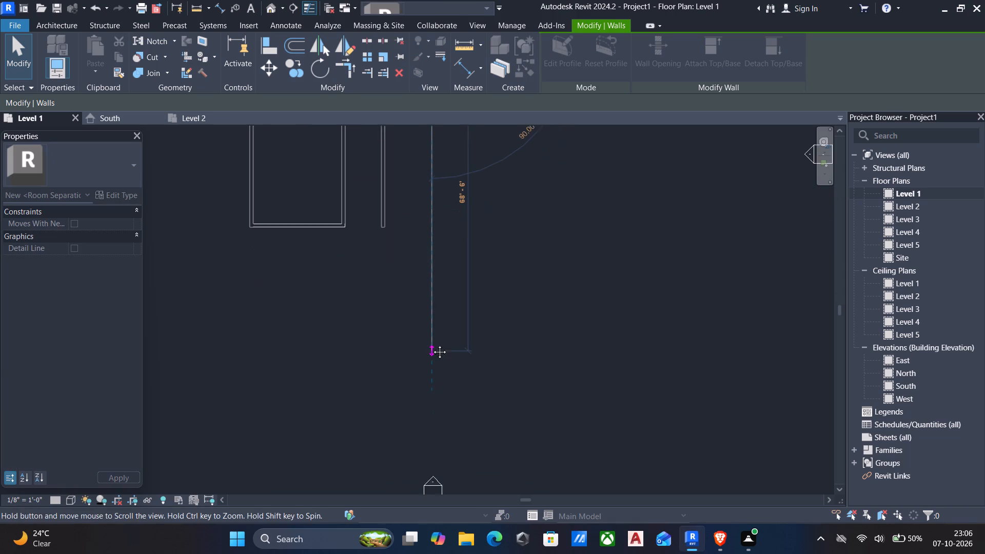
{"action": "middle_click_drag", "start_coordinate": [432, 344], "coordinate": [431, 340]}
{"action": "left_click_drag", "start_coordinate": [432, 344], "coordinate": [432, 380]}
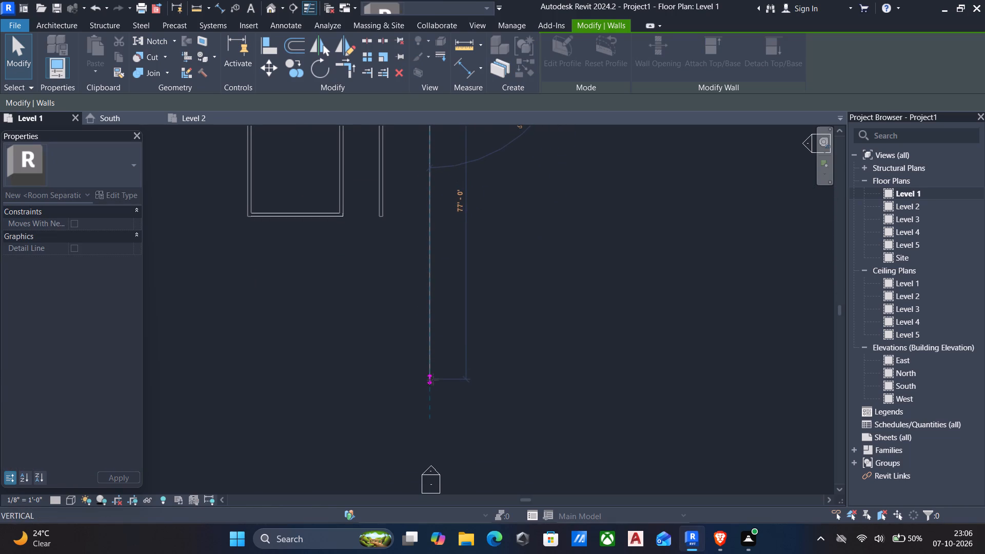
{"action": "left_click_drag", "start_coordinate": [432, 380], "coordinate": [432, 383]}
{"action": "scroll", "coordinate": [413, 339], "scroll_direction": "down", "scroll_amount": 2}
{"action": "middle_click_drag", "start_coordinate": [411, 342], "coordinate": [410, 360]}
{"action": "scroll", "coordinate": [357, 276], "scroll_direction": "down", "scroll_amount": 1}
{"action": "middle_click_drag", "start_coordinate": [353, 281], "coordinate": [349, 308]}
{"action": "scroll", "coordinate": [361, 283], "scroll_direction": "up", "scroll_amount": 3}
{"action": "key", "text": "Escape"}
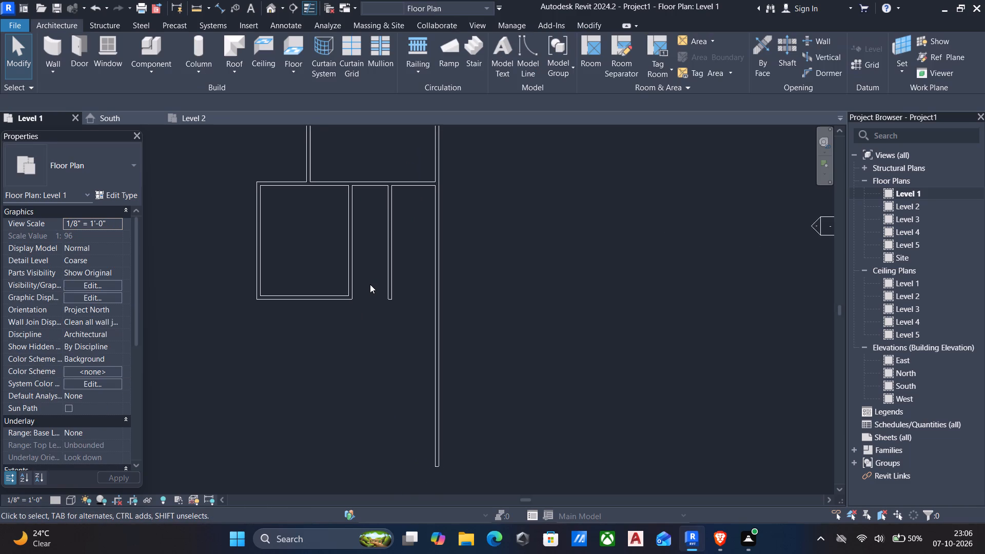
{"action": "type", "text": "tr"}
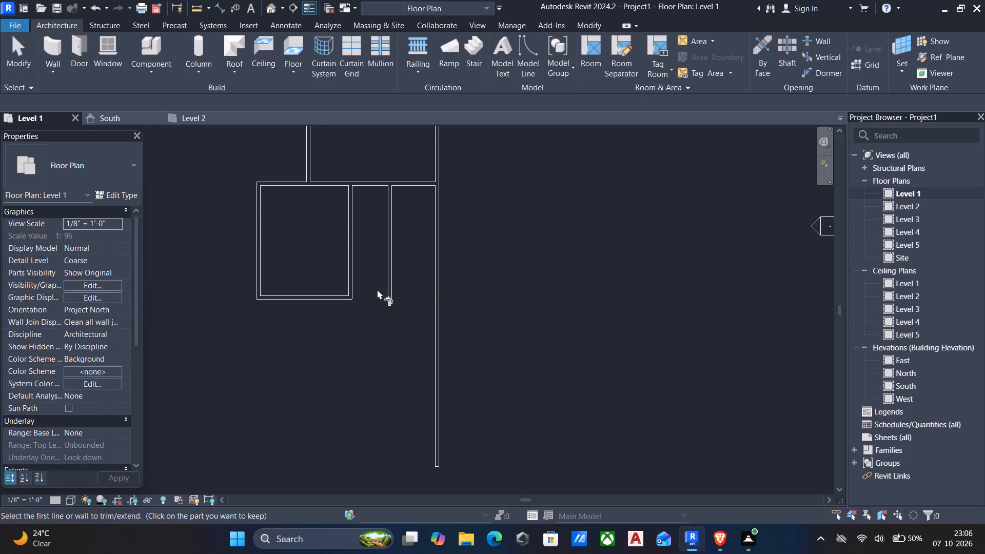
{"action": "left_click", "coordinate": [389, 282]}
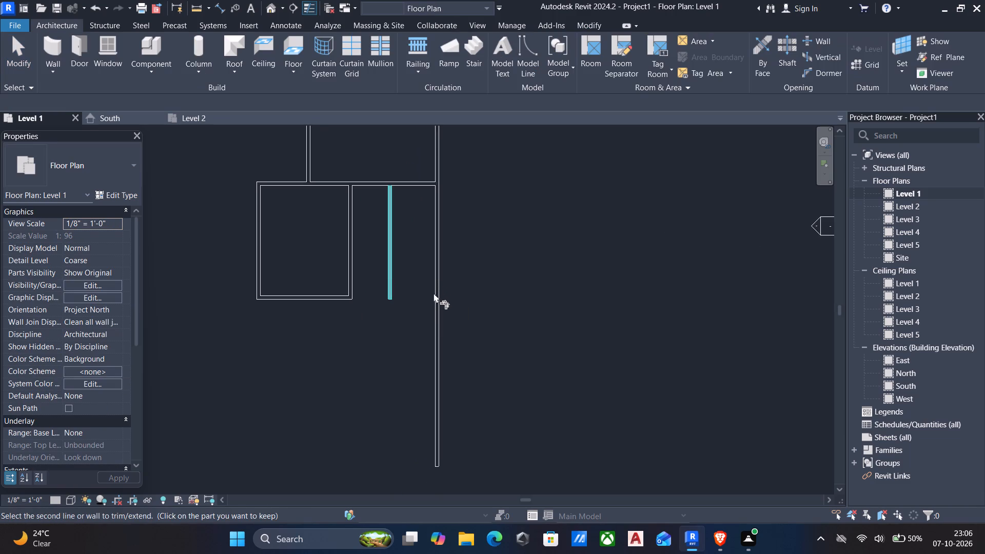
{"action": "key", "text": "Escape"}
Draw a similar 9" horizontal wall from the shorter vertical wall's lower end to the long right wall, with its thickness flipped upward.
{"action": "left_click", "coordinate": [393, 288]}
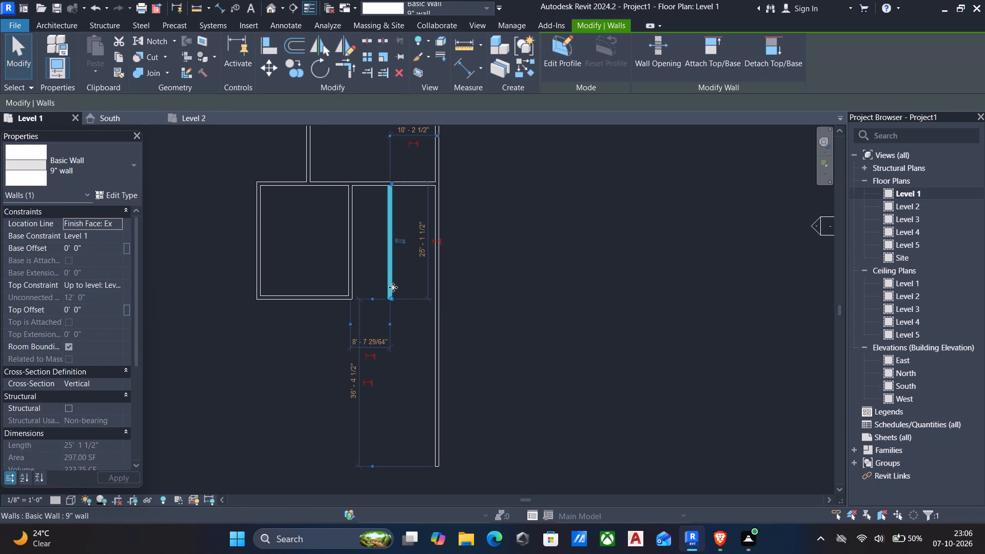
{"action": "type", "text": "cs"}
{"action": "scroll", "coordinate": [376, 298], "scroll_direction": "up", "scroll_amount": 4}
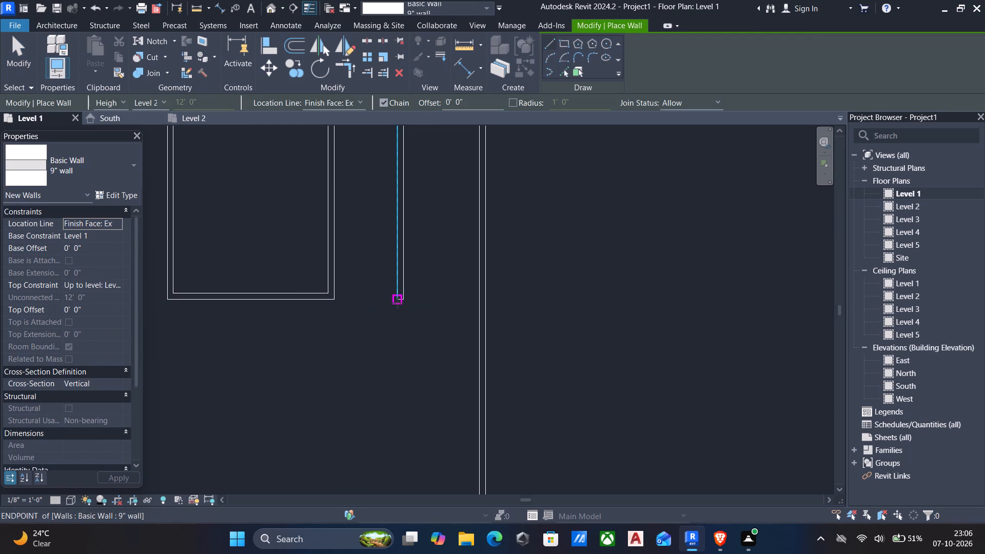
{"action": "left_click", "coordinate": [400, 303]}
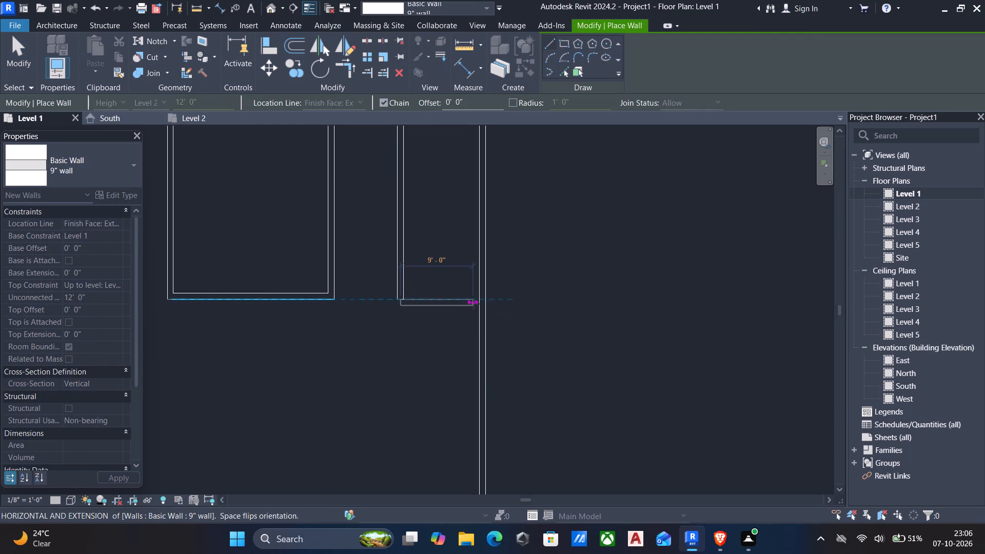
{"action": "key", "text": "space"}
{"action": "left_click", "coordinate": [475, 304]}
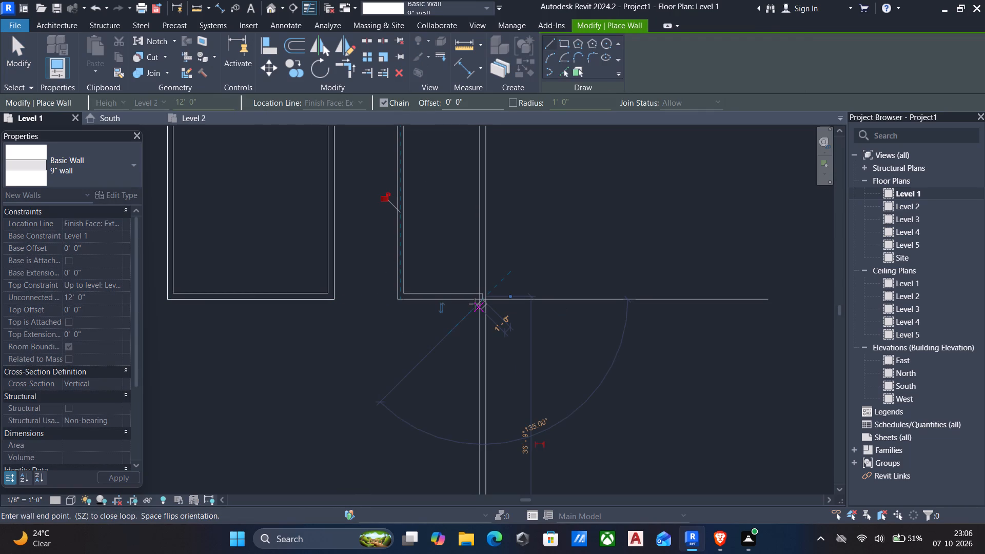
{"action": "key", "text": "Escape"}
Draw 9" walls from the long right wall across, about 18'-4" below the lower room, and up to the lower room's bottom-left corner.
{"action": "scroll", "coordinate": [472, 306], "scroll_direction": "down", "scroll_amount": 5}
{"action": "middle_click_drag", "start_coordinate": [469, 314], "coordinate": [499, 285]}
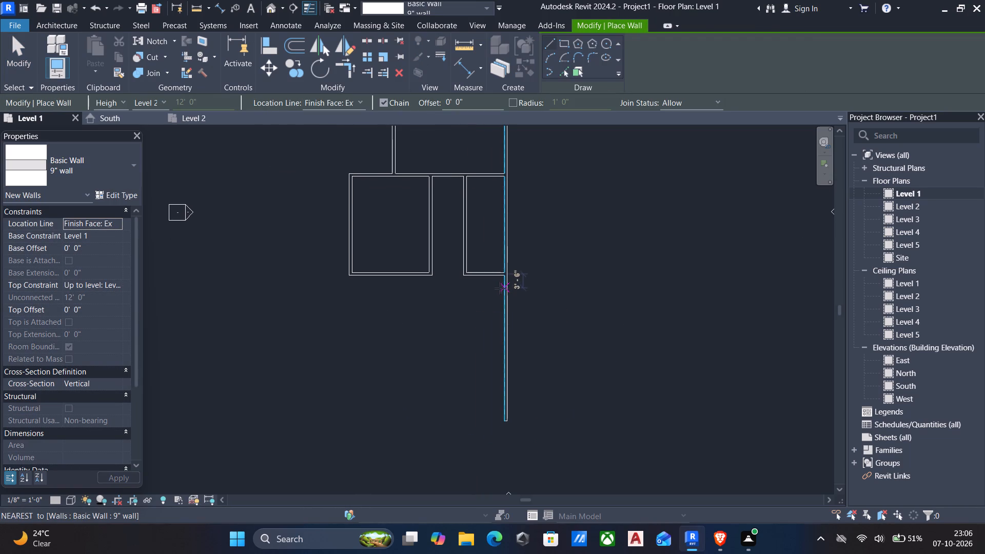
{"action": "middle_click_drag", "start_coordinate": [499, 311], "coordinate": [505, 295]}
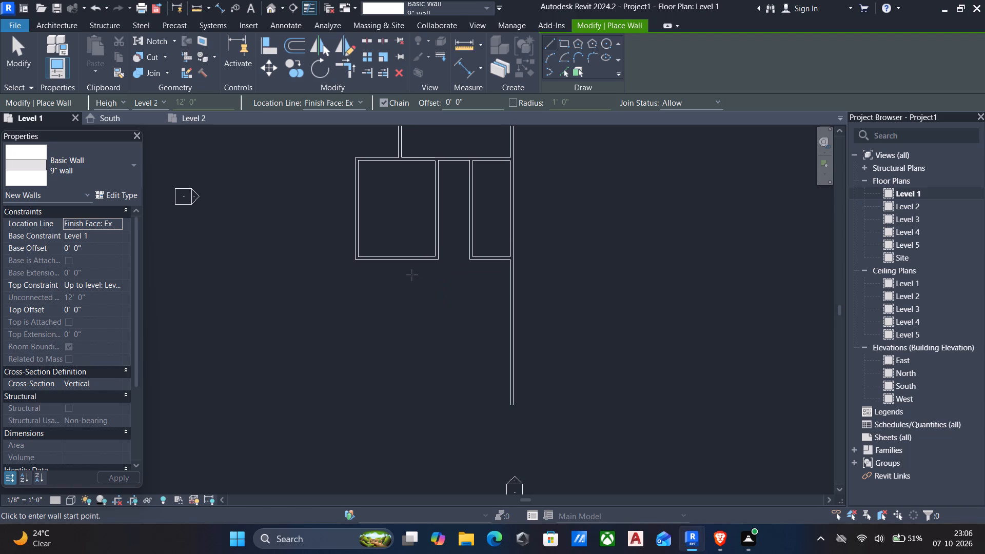
{"action": "middle_click_drag", "start_coordinate": [406, 328], "coordinate": [410, 276]}
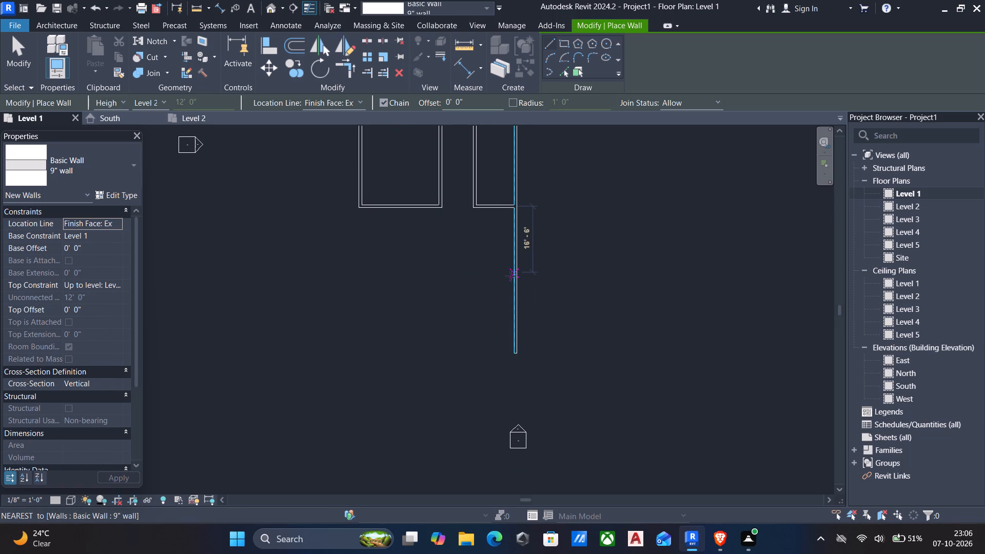
{"action": "left_click", "coordinate": [511, 282]}
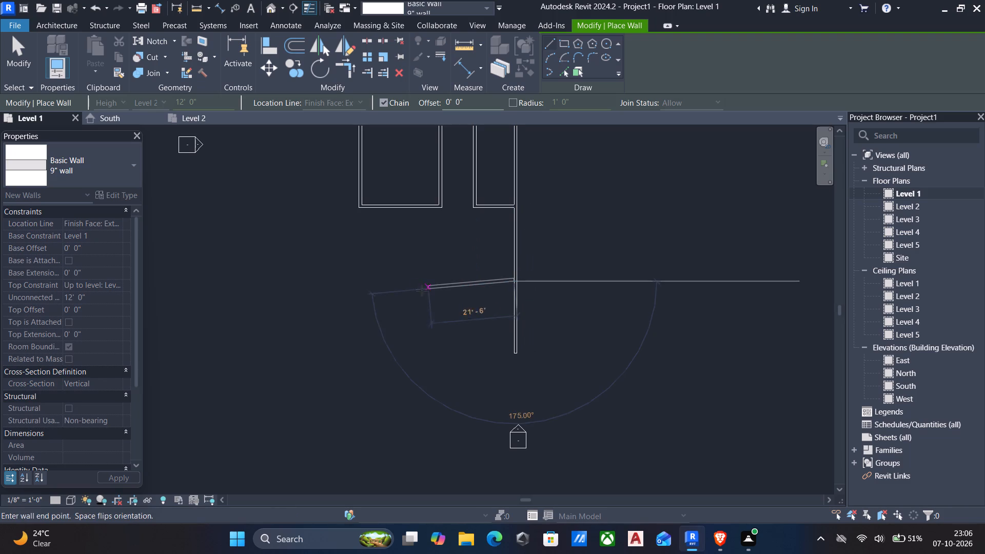
{"action": "left_click", "coordinate": [357, 285]}
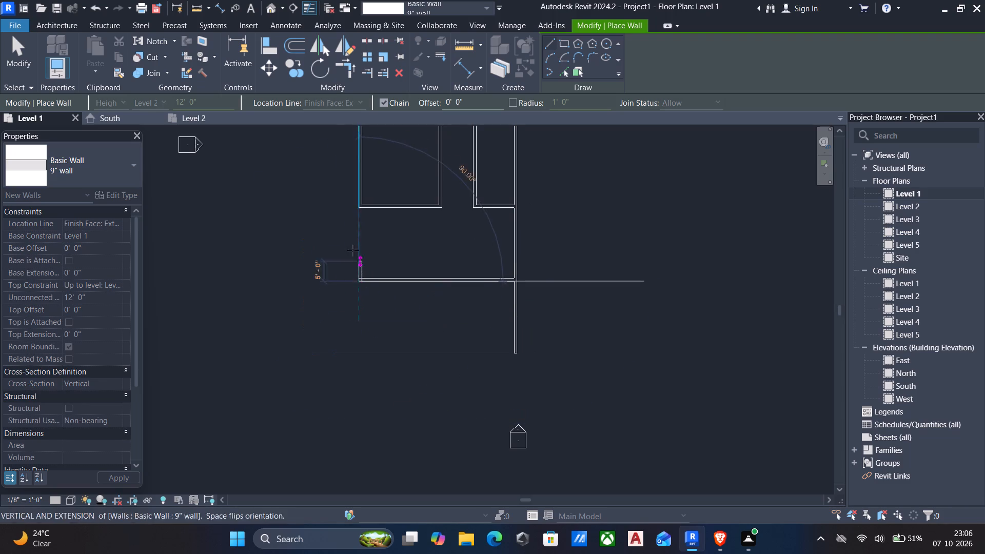
{"action": "left_click", "coordinate": [355, 214]}
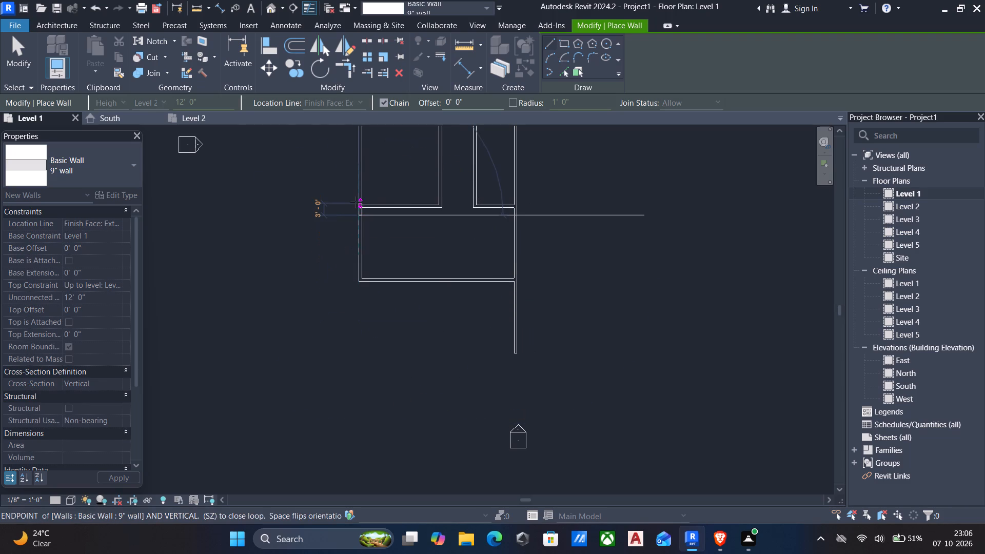
{"action": "left_click", "coordinate": [356, 202]}
{"action": "key", "text": "Escape"}
{"action": "key", "text": "Escape"}
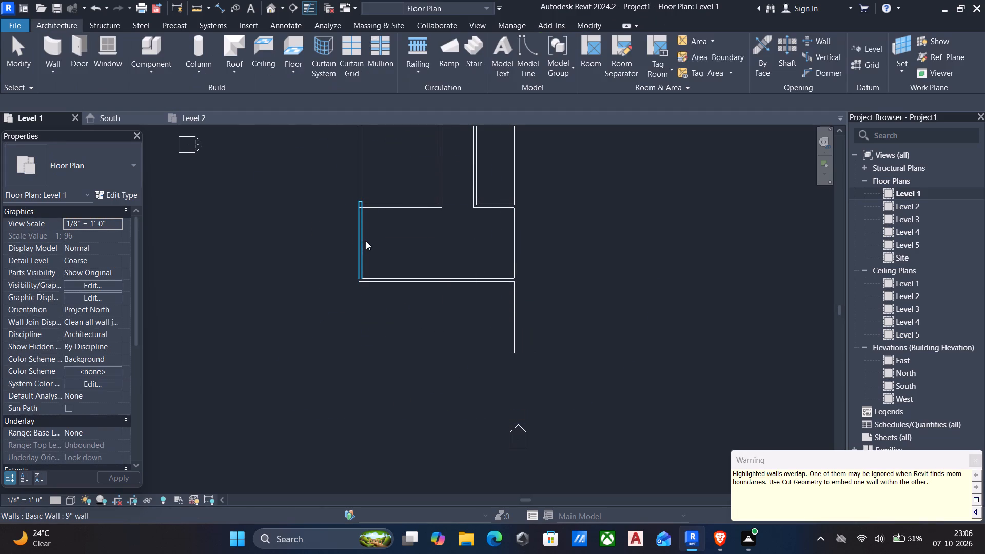
Trim the new left wall to a corner with the lower room's bottom wall to remove the overlap.
{"action": "type", "text": "tr"}
{"action": "left_click", "coordinate": [361, 236]}
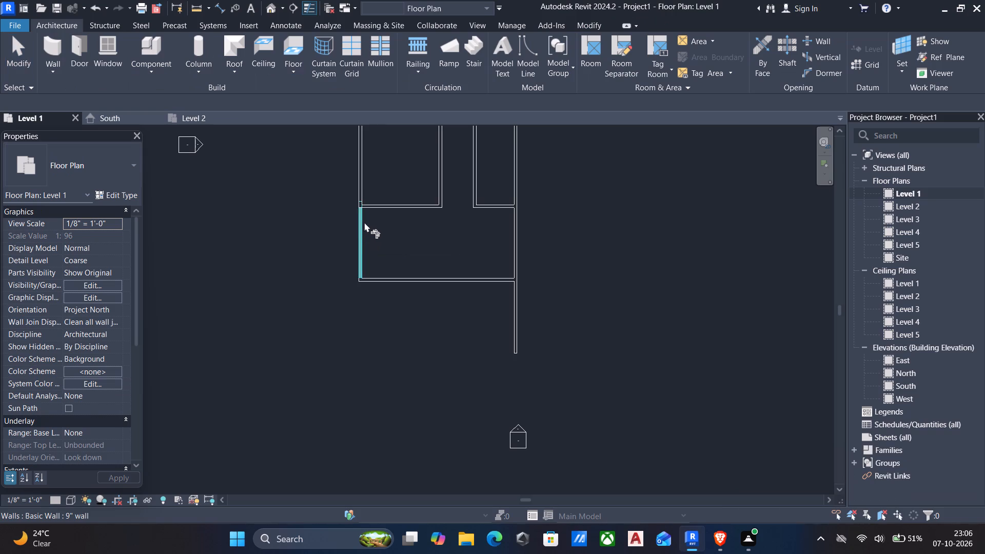
{"action": "left_click", "coordinate": [369, 210]}
{"action": "scroll", "coordinate": [383, 228], "scroll_direction": "down", "scroll_amount": 3}
{"action": "middle_click_drag", "start_coordinate": [385, 232], "coordinate": [377, 246]}
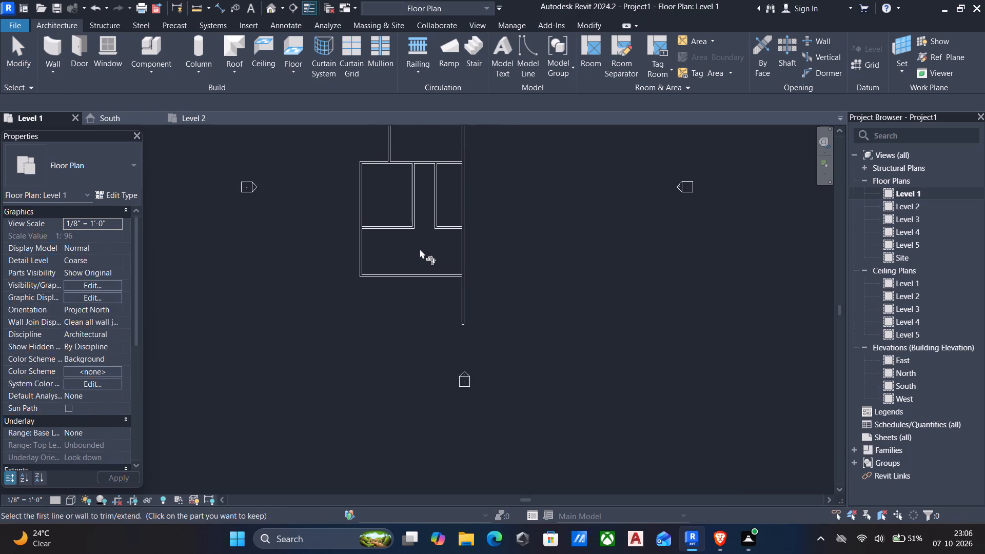
{"action": "key", "text": "Escape"}
Draw similar 9" walls about 20' across from the left wall below the lower room, then about 8'-4" up to its bottom-right corner.
{"action": "left_click", "coordinate": [393, 234]}
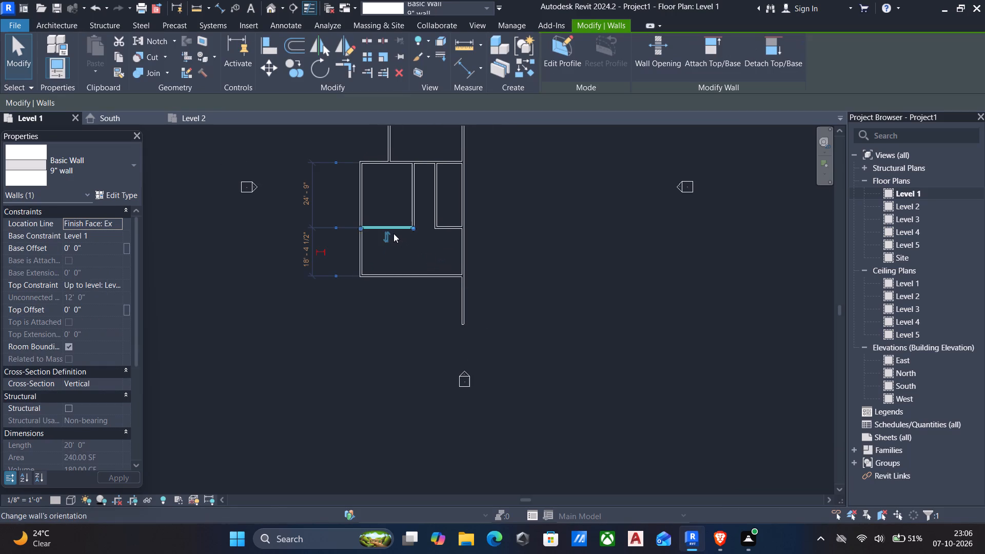
{"action": "type", "text": "cs"}
{"action": "scroll", "coordinate": [386, 240], "scroll_direction": "up", "scroll_amount": 4}
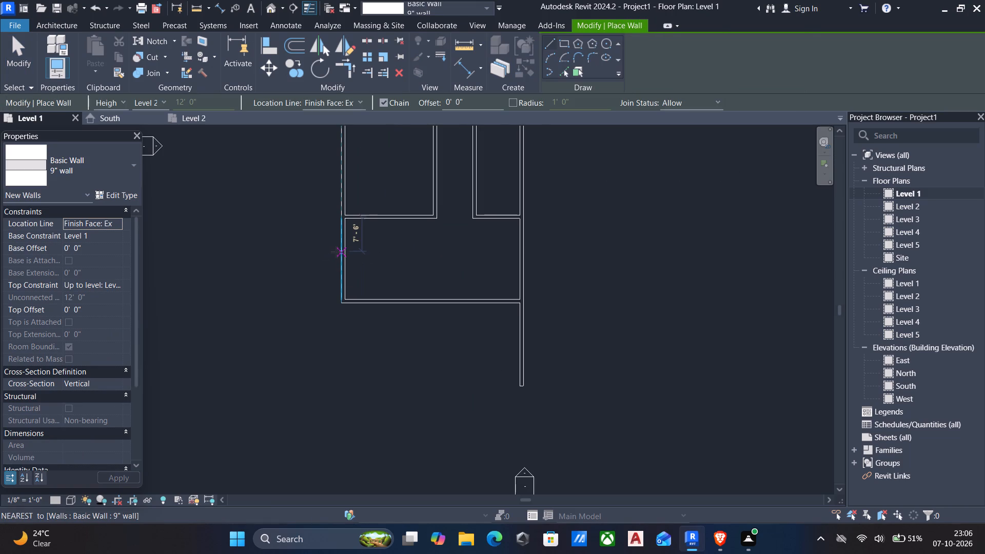
{"action": "left_click", "coordinate": [344, 252]}
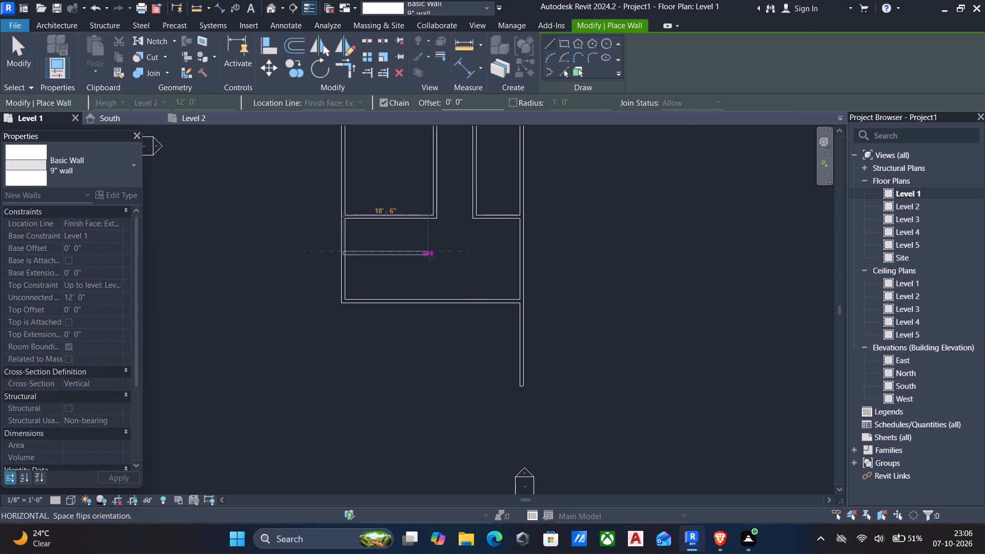
{"action": "left_click", "coordinate": [433, 256]}
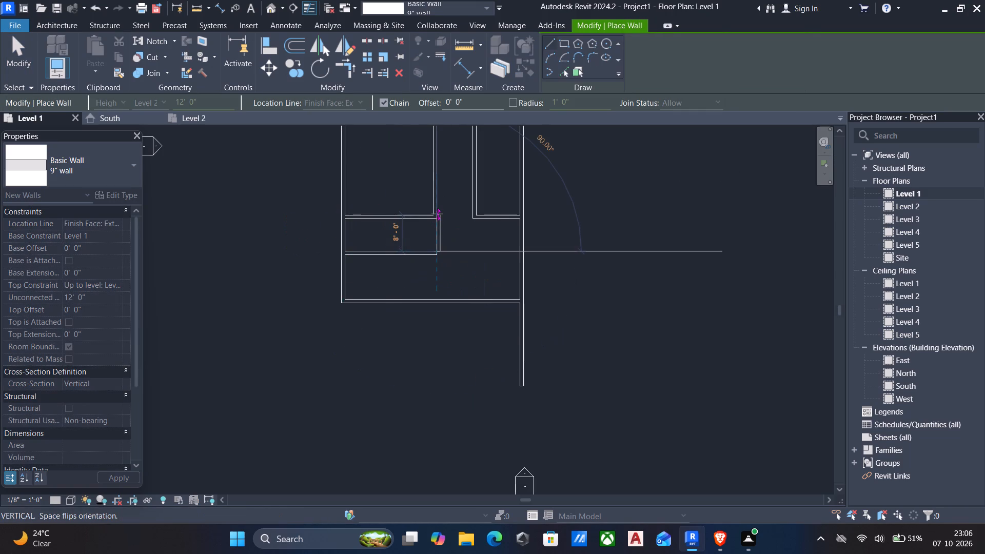
{"action": "left_click", "coordinate": [437, 214]}
{"action": "key", "text": "Escape"}
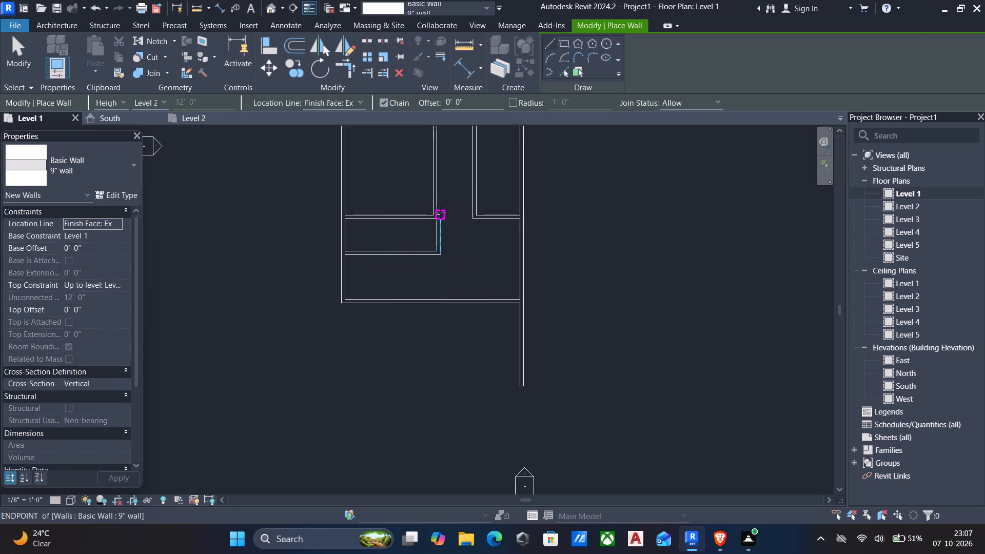
{"action": "scroll", "coordinate": [440, 213], "scroll_direction": "down", "scroll_amount": 4}
{"action": "middle_click_drag", "start_coordinate": [439, 223], "coordinate": [438, 278]}
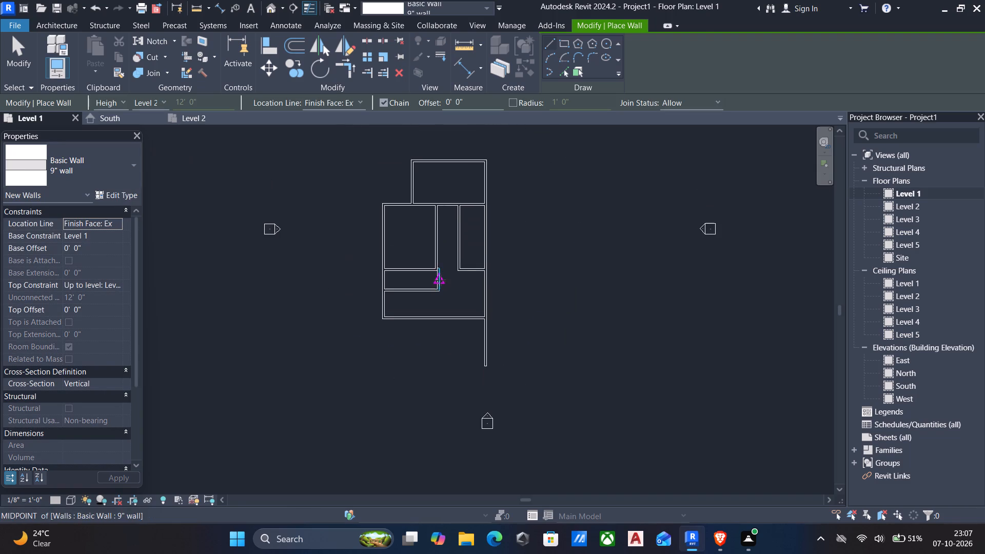
{"action": "key", "text": "Escape"}
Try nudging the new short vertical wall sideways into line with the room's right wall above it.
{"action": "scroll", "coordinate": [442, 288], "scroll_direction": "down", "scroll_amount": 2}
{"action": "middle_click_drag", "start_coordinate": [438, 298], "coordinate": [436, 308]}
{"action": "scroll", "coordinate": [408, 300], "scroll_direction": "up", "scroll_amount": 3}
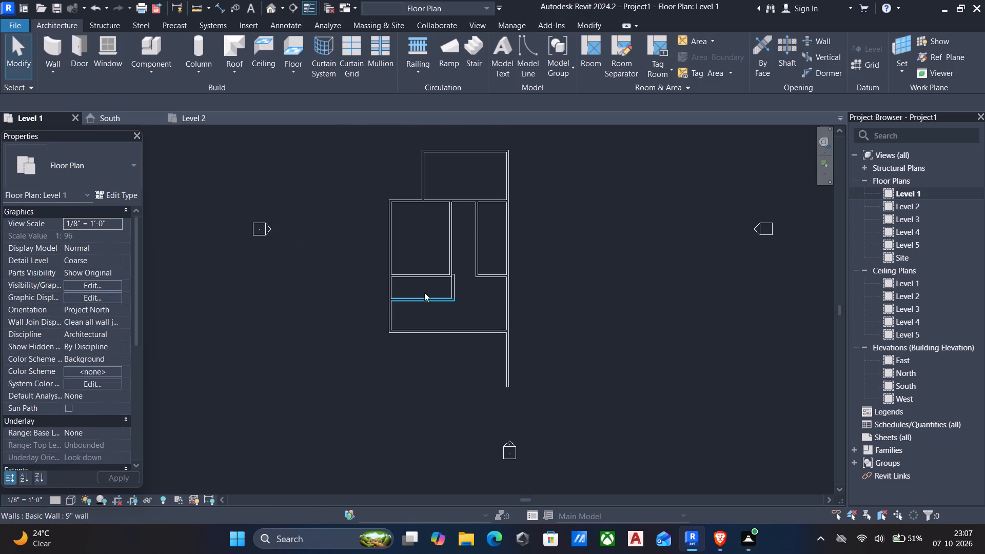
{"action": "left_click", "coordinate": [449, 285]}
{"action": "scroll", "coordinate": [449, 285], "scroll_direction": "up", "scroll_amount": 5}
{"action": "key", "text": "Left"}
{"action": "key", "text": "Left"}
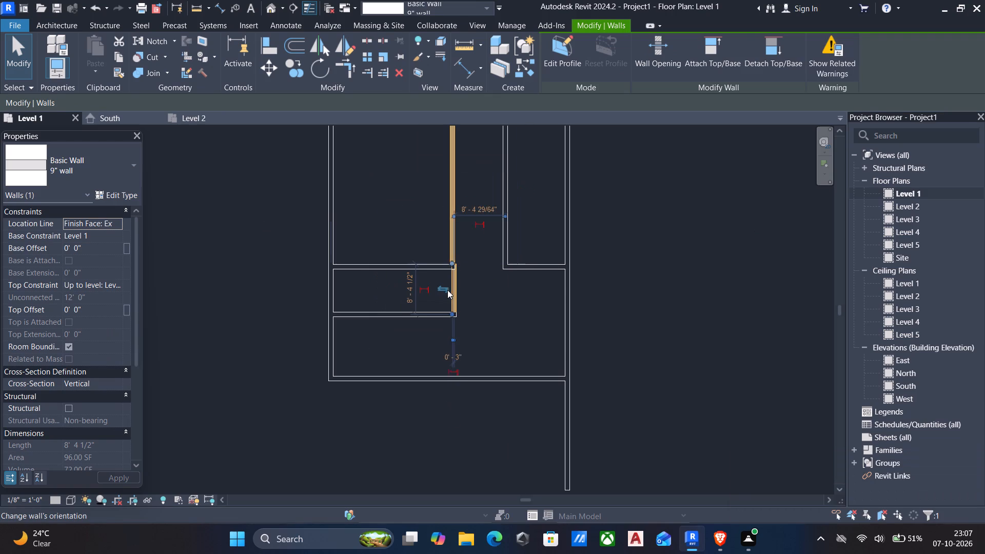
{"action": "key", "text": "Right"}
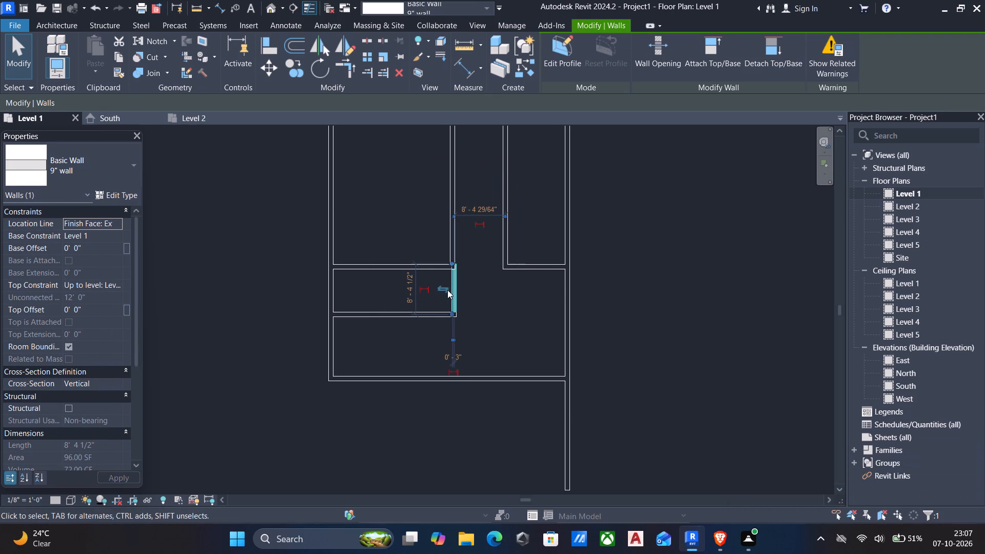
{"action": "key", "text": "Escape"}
Trim the short vertical wall to a corner with the lower room's bottom wall to remove its overlapping end.
{"action": "type", "text": "tr"}
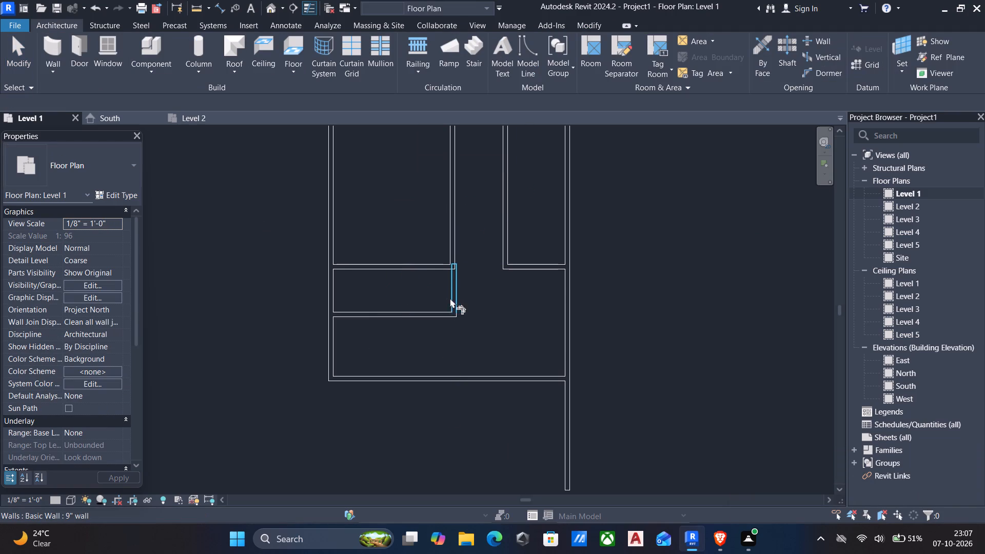
{"action": "left_click_drag", "start_coordinate": [449, 293], "coordinate": [452, 284]}
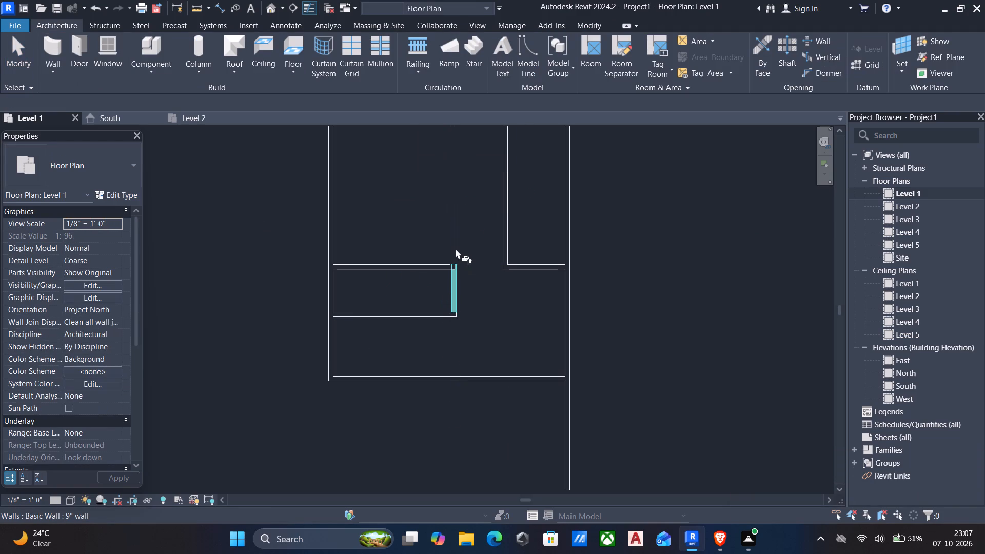
{"action": "left_click", "coordinate": [454, 244]}
{"action": "left_click", "coordinate": [454, 279]}
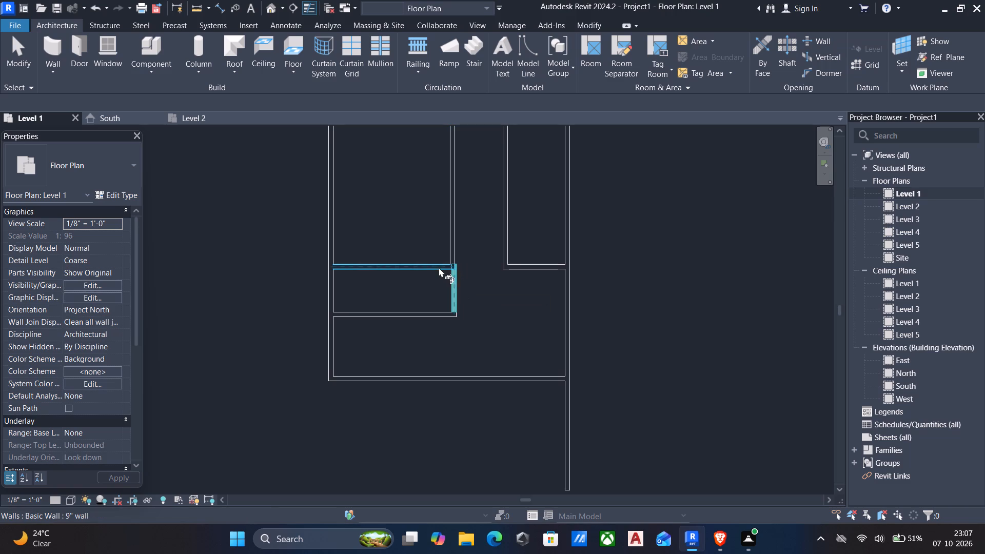
{"action": "left_click", "coordinate": [434, 265]}
{"action": "scroll", "coordinate": [453, 281], "scroll_direction": "down", "scroll_amount": 3}
{"action": "scroll", "coordinate": [453, 281], "scroll_direction": "up", "scroll_amount": 4}
{"action": "key", "text": "Escape"}
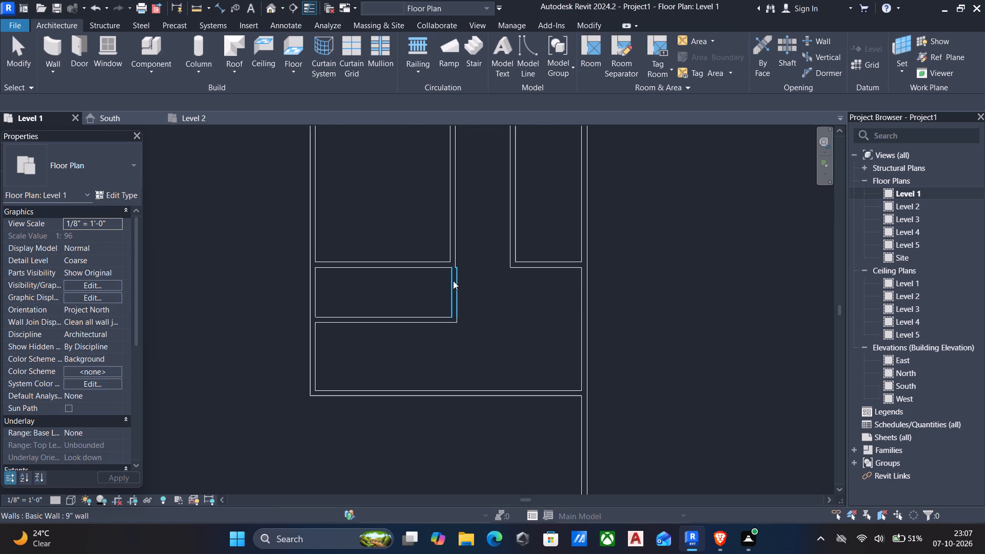
Align the short vertical wall's outer face with the outer face of the lower room's right wall above it.
{"action": "type", "text": "al"}
{"action": "left_click", "coordinate": [460, 230]}
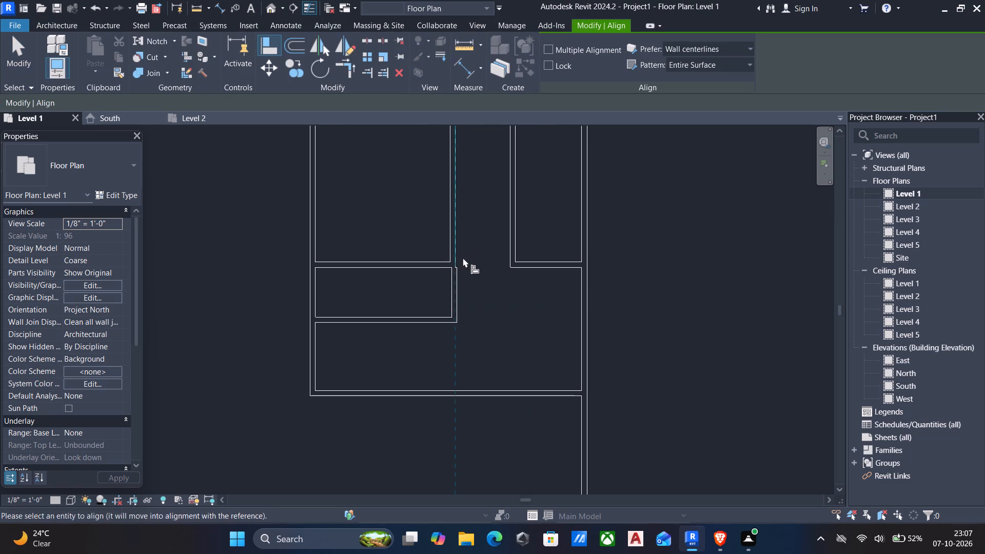
{"action": "left_click", "coordinate": [458, 281]}
{"action": "scroll", "coordinate": [460, 283], "scroll_direction": "down", "scroll_amount": 4}
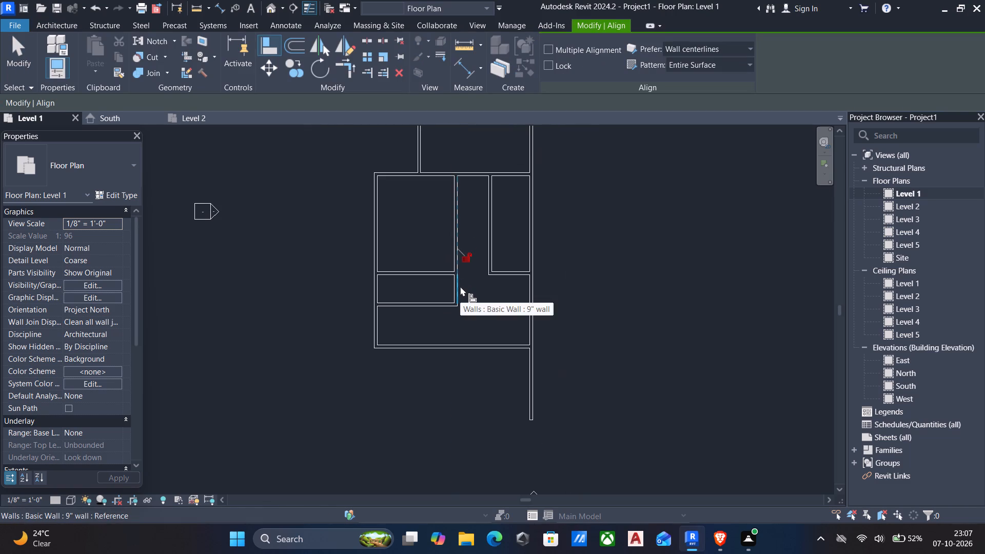
{"action": "key", "text": "Escape"}
{"action": "scroll", "coordinate": [460, 286], "scroll_direction": "down", "scroll_amount": 4}
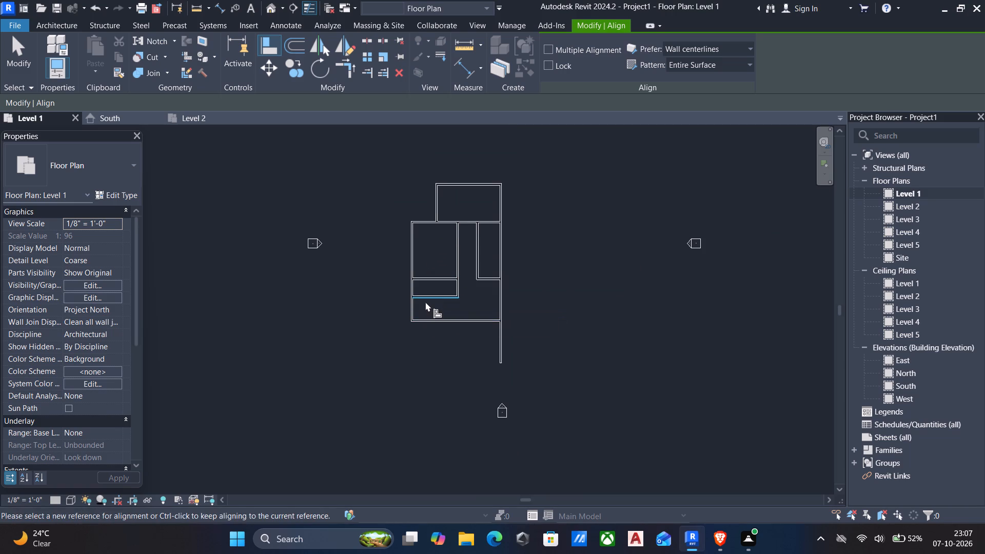
{"action": "key", "text": "Escape"}
Delete the lower room's original bottom wall to merge the room with the new strip beneath it.
{"action": "left_click", "coordinate": [443, 278]}
{"action": "key", "text": "Delete"}
Nudge the enlarged room's bottom wall upward until it is about 12'-6" above the long horizontal wall below.
{"action": "scroll", "coordinate": [457, 289], "scroll_direction": "down", "scroll_amount": 1}
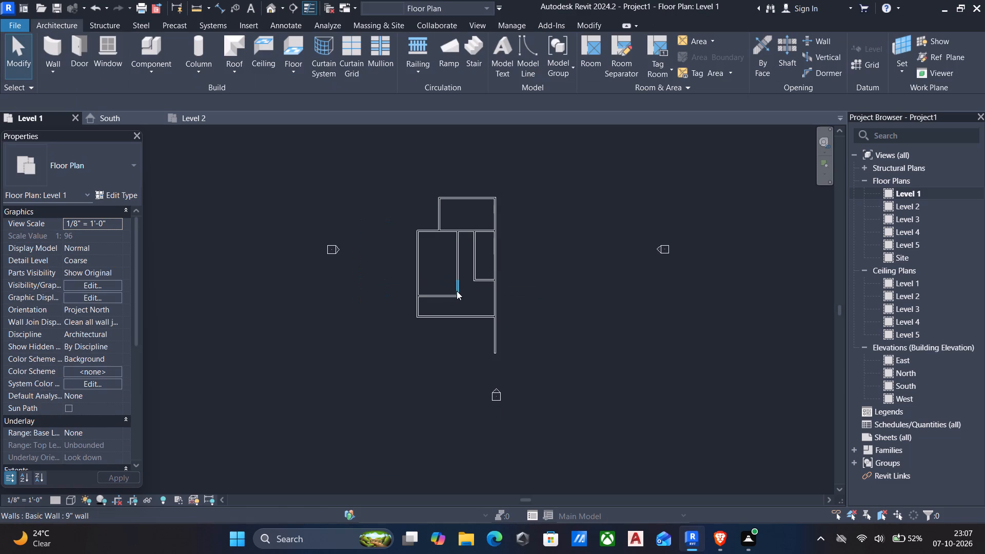
{"action": "scroll", "coordinate": [449, 312], "scroll_direction": "down", "scroll_amount": 2}
{"action": "scroll", "coordinate": [450, 313], "scroll_direction": "up", "scroll_amount": 5}
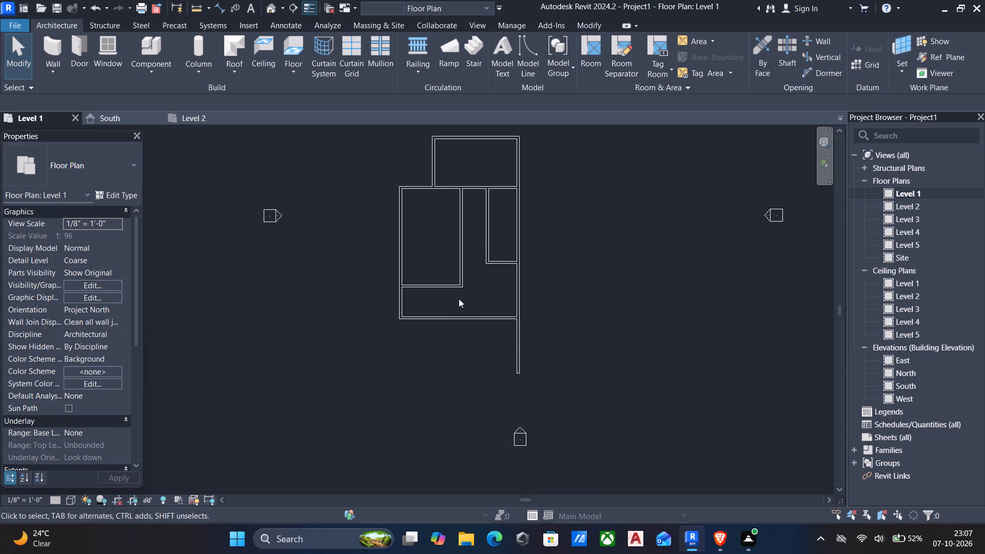
{"action": "left_click", "coordinate": [445, 288]}
{"action": "key", "text": "Up"}
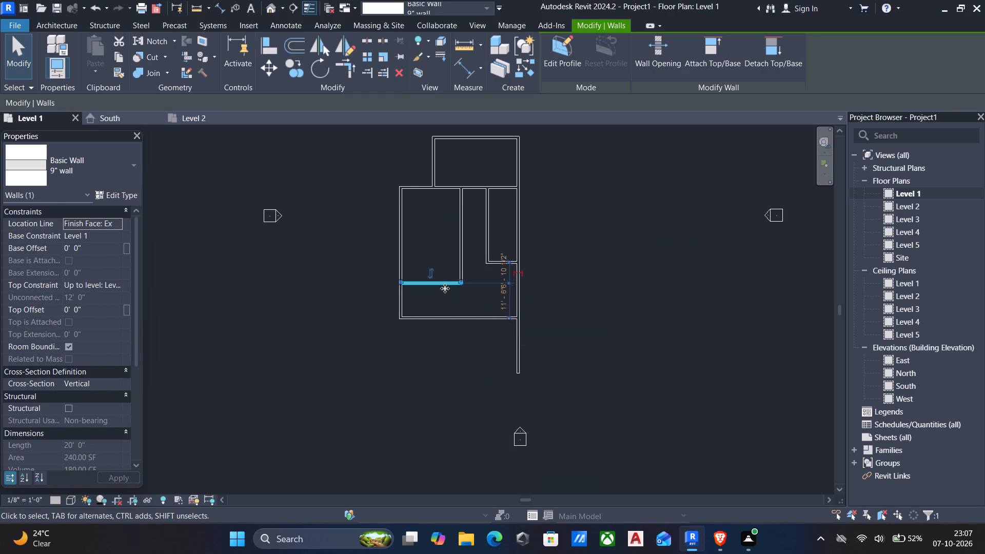
{"action": "key", "text": "Up"}
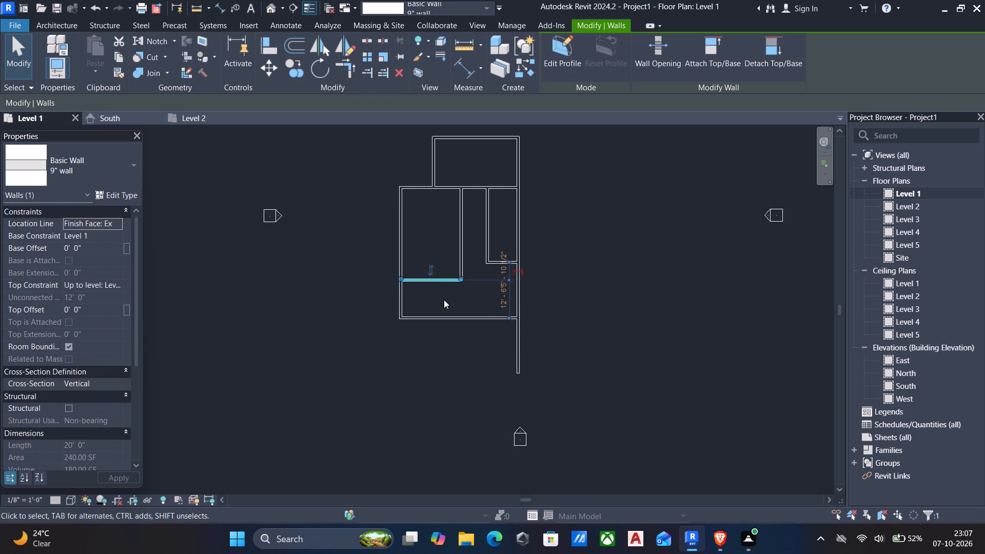
Nudge the long bottom horizontal wall downward until it is 14'-6" from the enlarged room's bottom wall.
{"action": "left_click", "coordinate": [445, 314]}
{"action": "key", "text": "Down"}
{"action": "key", "text": "Down"}
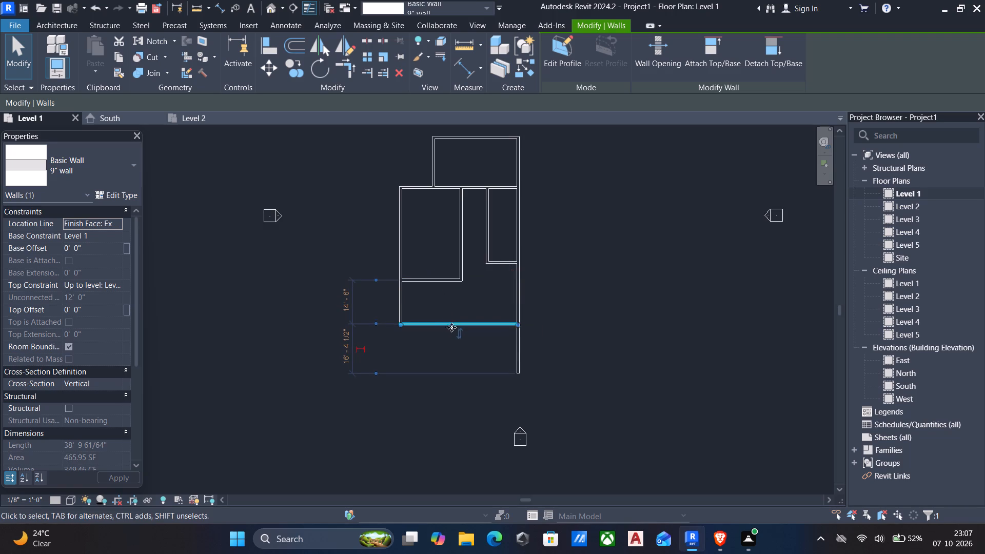
Draw similar 9" walls enclosing a room about 17' wide and 16' deep below the bottom horizontal wall's left end, with thickness inward.
{"action": "scroll", "coordinate": [460, 365], "scroll_direction": "down", "scroll_amount": 1}
{"action": "middle_click_drag", "start_coordinate": [460, 365], "coordinate": [470, 342]}
{"action": "middle_click_drag", "start_coordinate": [471, 346], "coordinate": [478, 322]}
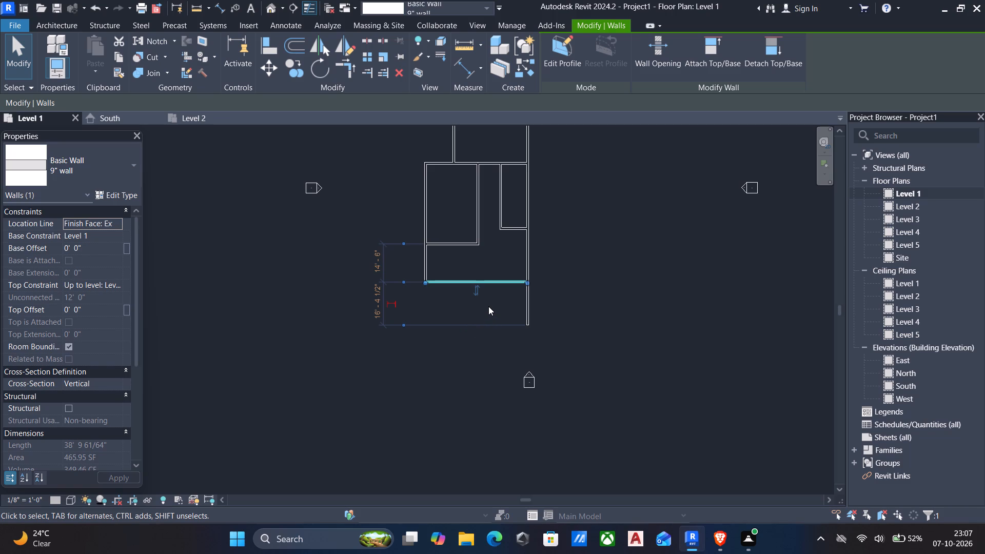
{"action": "type", "text": "cs"}
{"action": "scroll", "coordinate": [513, 323], "scroll_direction": "up", "scroll_amount": 3}
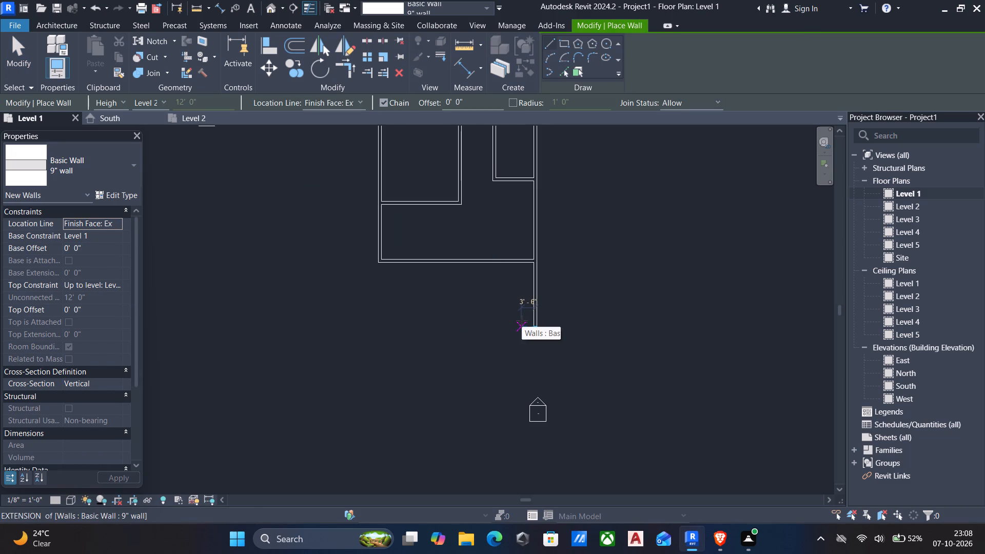
{"action": "left_click", "coordinate": [375, 263]}
{"action": "key", "text": "space"}
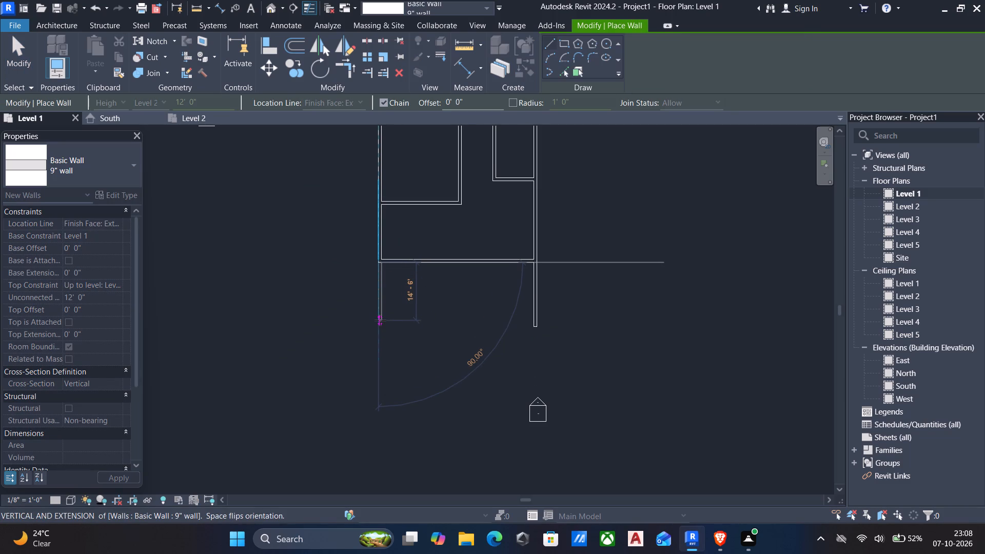
{"action": "scroll", "coordinate": [380, 320], "scroll_direction": "up", "scroll_amount": 2}
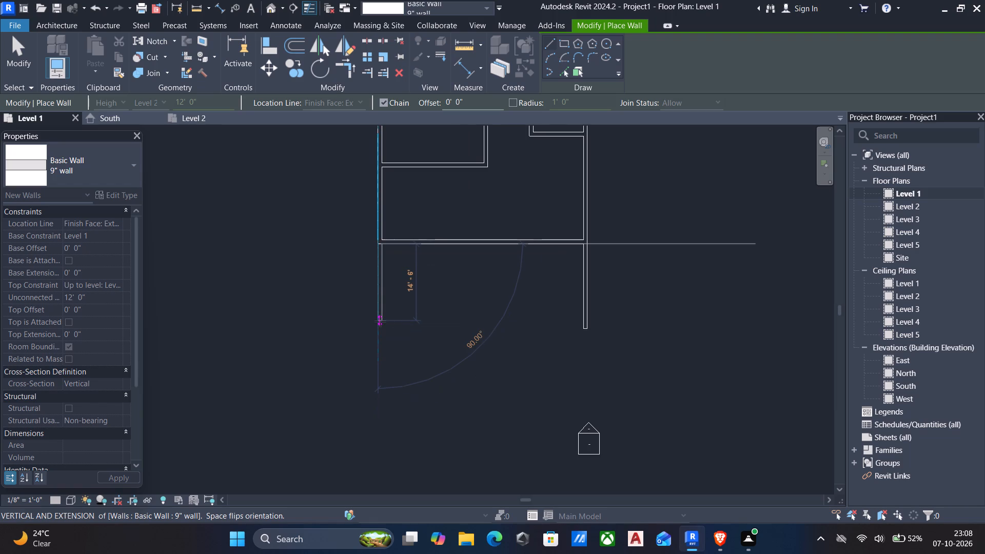
{"action": "left_click", "coordinate": [380, 326]}
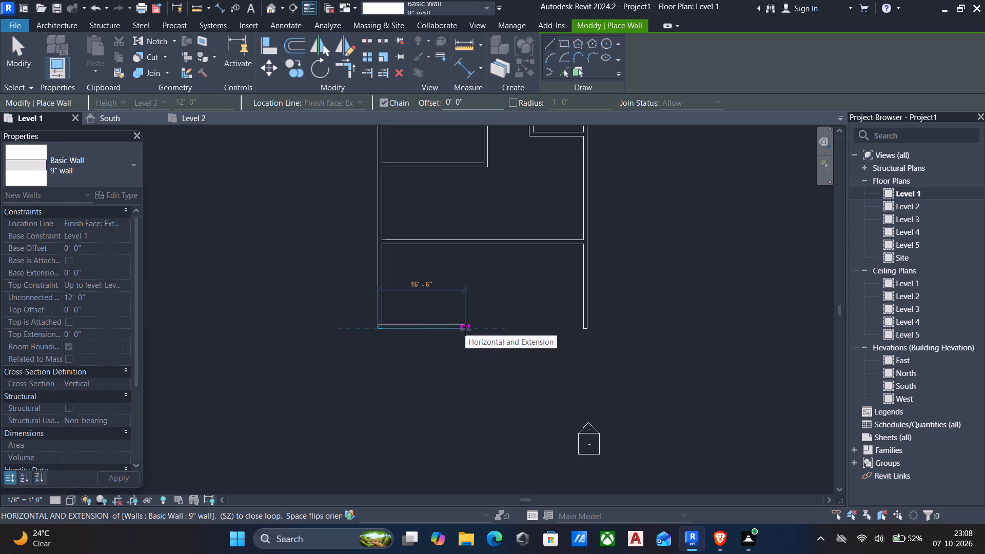
{"action": "left_click", "coordinate": [469, 330]}
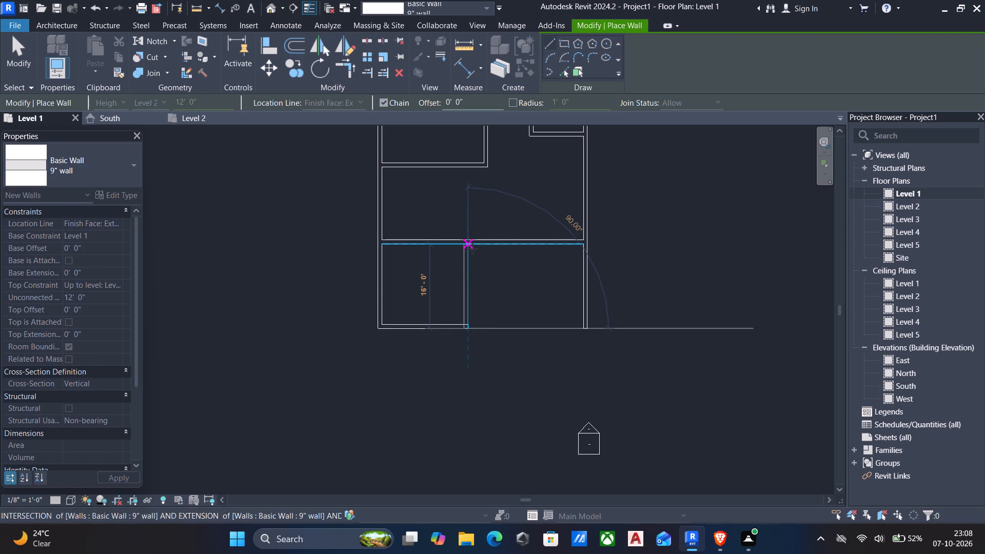
{"action": "left_click", "coordinate": [472, 249]}
{"action": "key", "text": "Escape"}
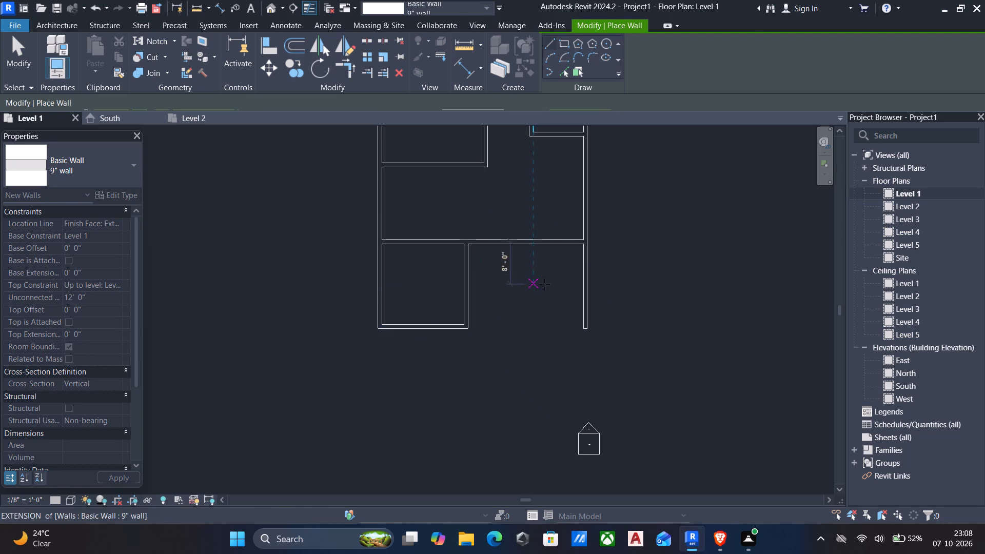
Draw a 9" horizontal wall about 22'-7" long from the long right wall to the new bottom-left room's right wall.
{"action": "left_click", "coordinate": [588, 281]}
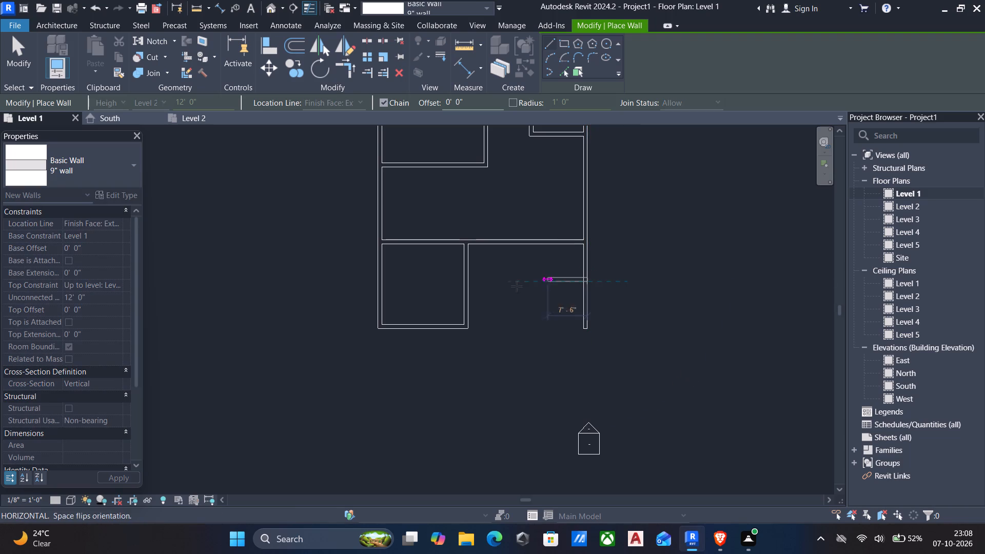
{"action": "left_click", "coordinate": [469, 287]}
{"action": "key", "text": "Escape"}
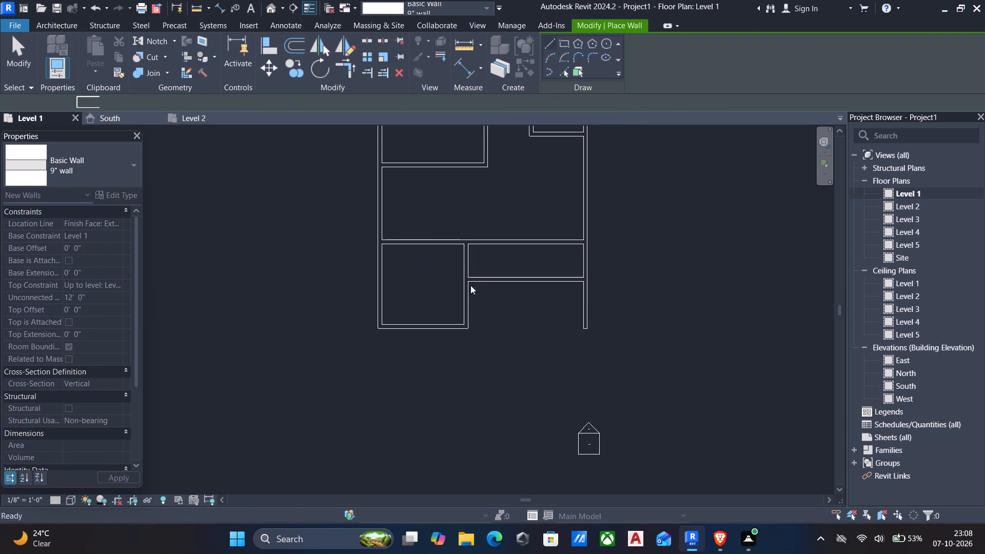
{"action": "key", "text": "Escape"}
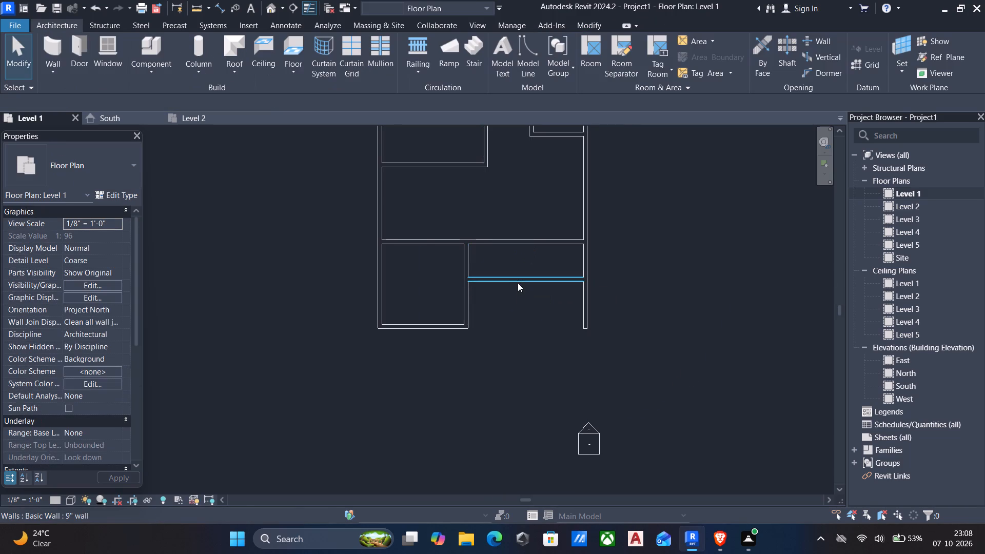
Nudge the new horizontal wall downward until it is 9'-1 1/2" below the long horizontal wall above.
{"action": "left_click", "coordinate": [519, 283]}
{"action": "key", "text": "Down"}
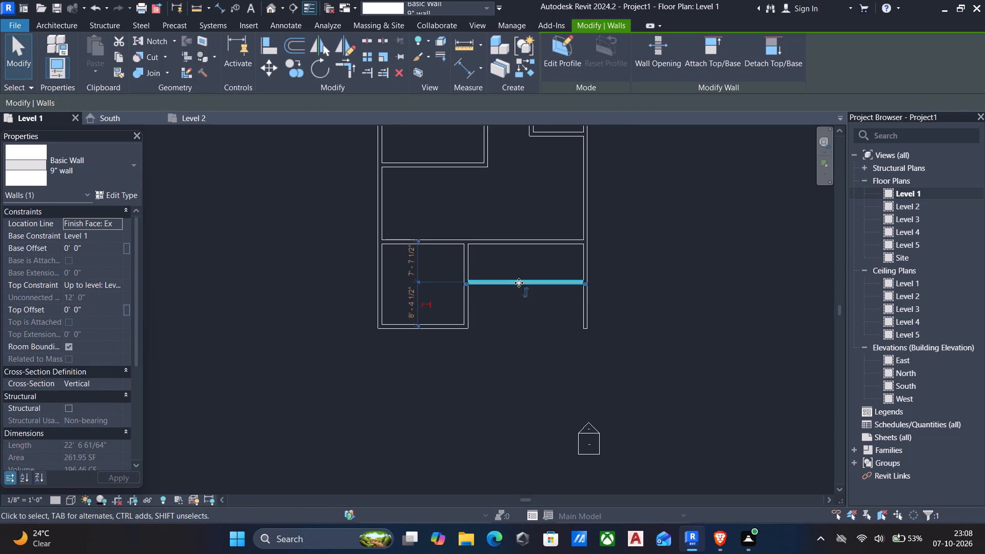
{"action": "key", "text": "Down"}
{"action": "key", "text": "Down"}
{"action": "key", "text": "Down"}
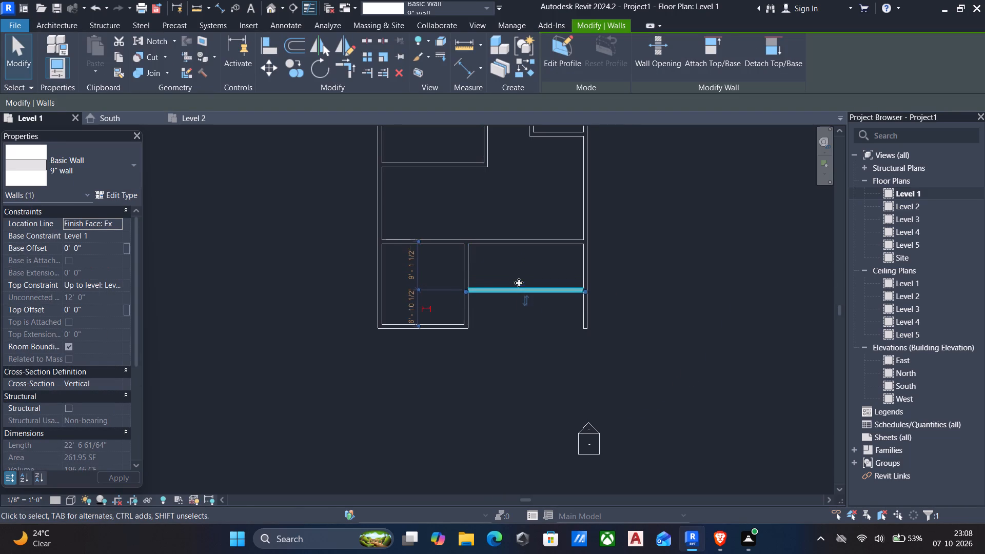
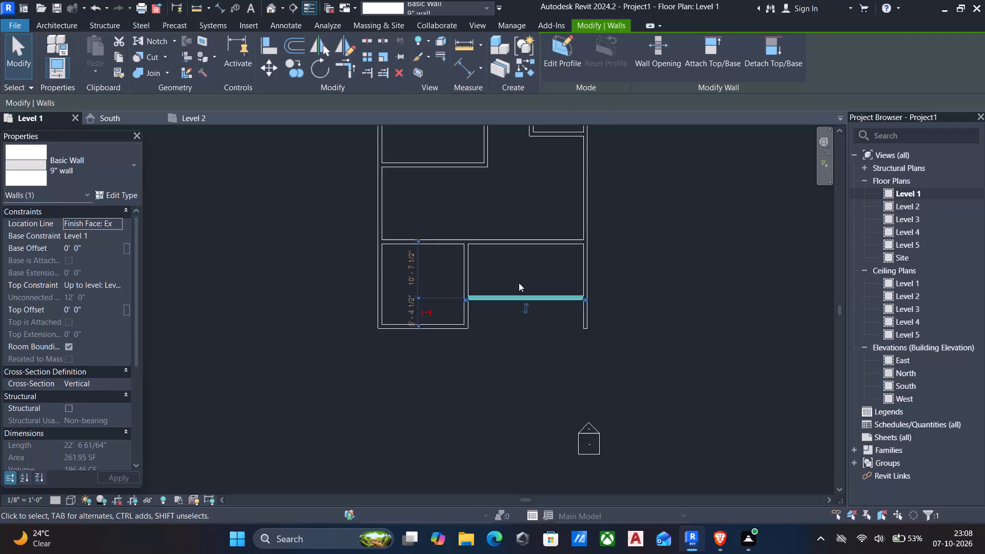
Nudge the new lower horizontal wall upward until it is 10'-1 1/2" below the long horizontal wall above.
{"action": "key", "text": "Up"}
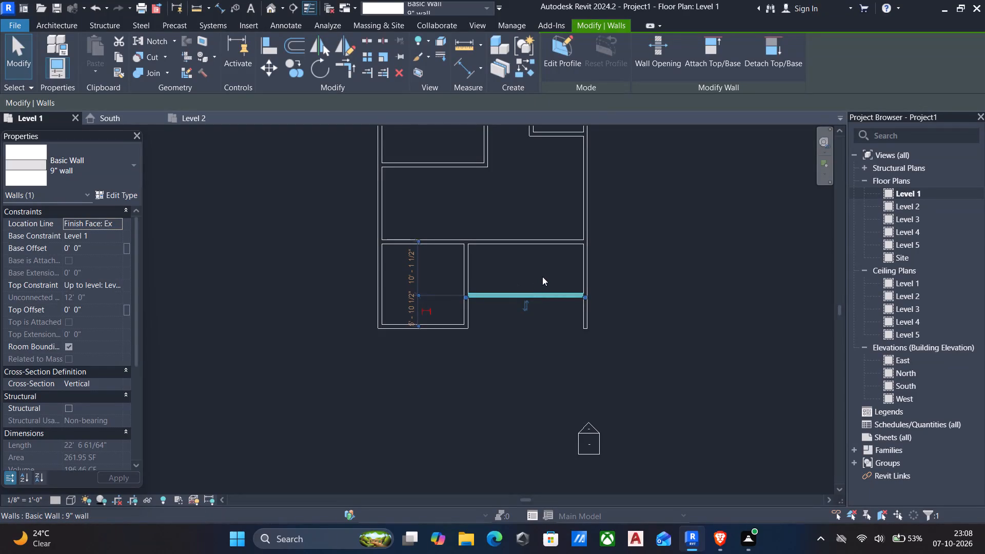
{"action": "key", "text": "Escape"}
Examine the walls in the default 3D view and return to the Level 1 floor plan.
{"action": "scroll", "coordinate": [517, 248], "scroll_direction": "down", "scroll_amount": 4}
{"action": "middle_click_drag", "start_coordinate": [515, 250], "coordinate": [518, 330]}
{"action": "scroll", "coordinate": [519, 323], "scroll_direction": "down", "scroll_amount": 2}
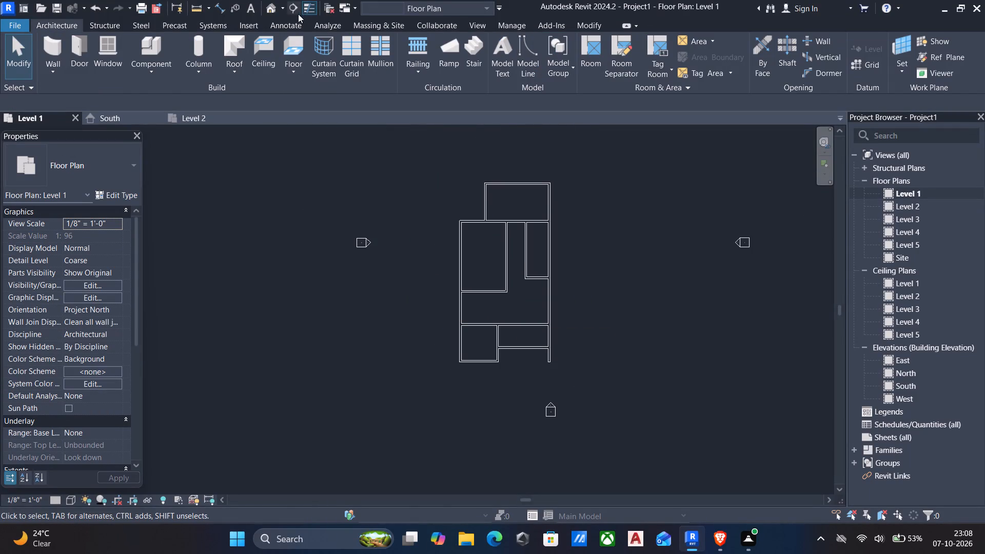
{"action": "left_click", "coordinate": [275, 8]}
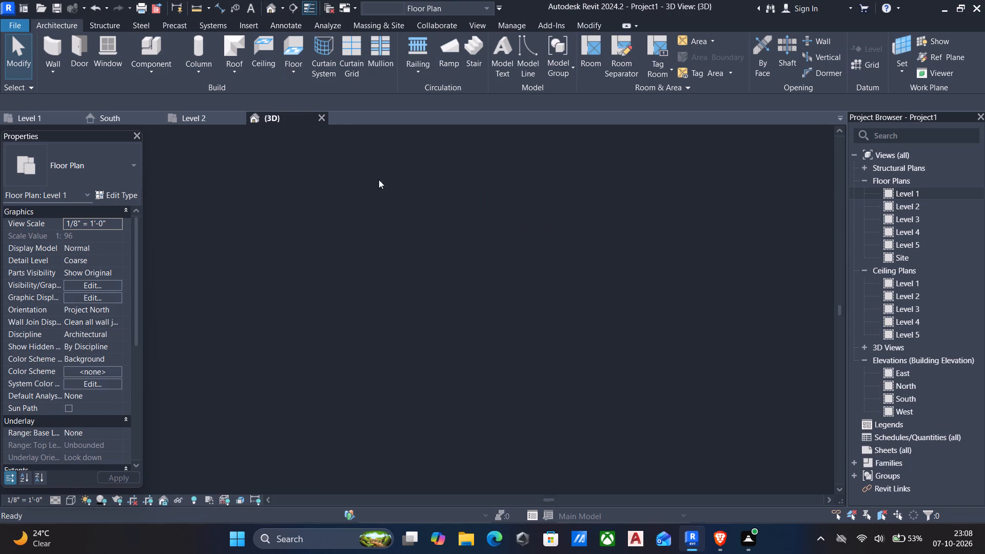
{"action": "scroll", "coordinate": [485, 262], "scroll_direction": "down", "scroll_amount": 1}
{"action": "scroll", "coordinate": [415, 358], "scroll_direction": "down", "scroll_amount": 2}
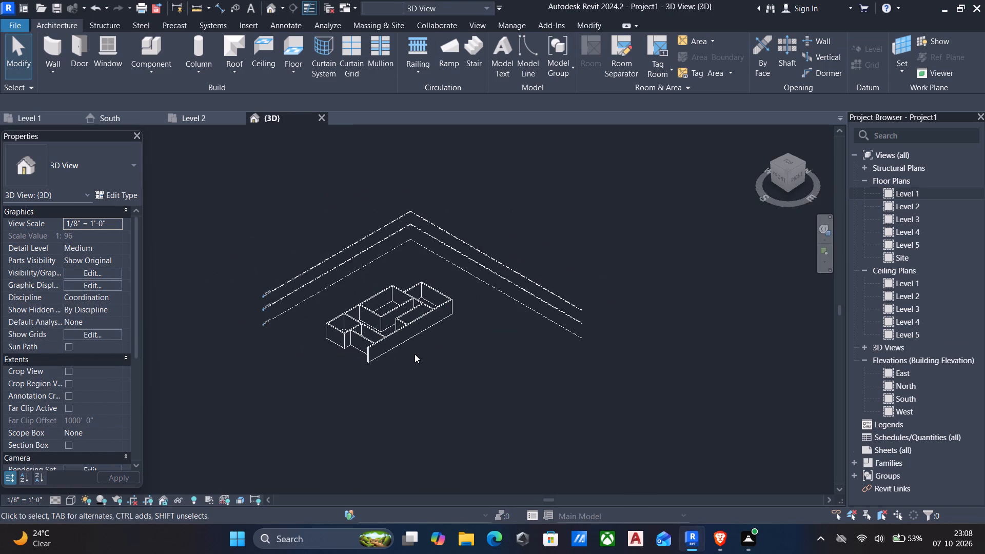
{"action": "scroll", "coordinate": [415, 354], "scroll_direction": "up", "scroll_amount": 1}
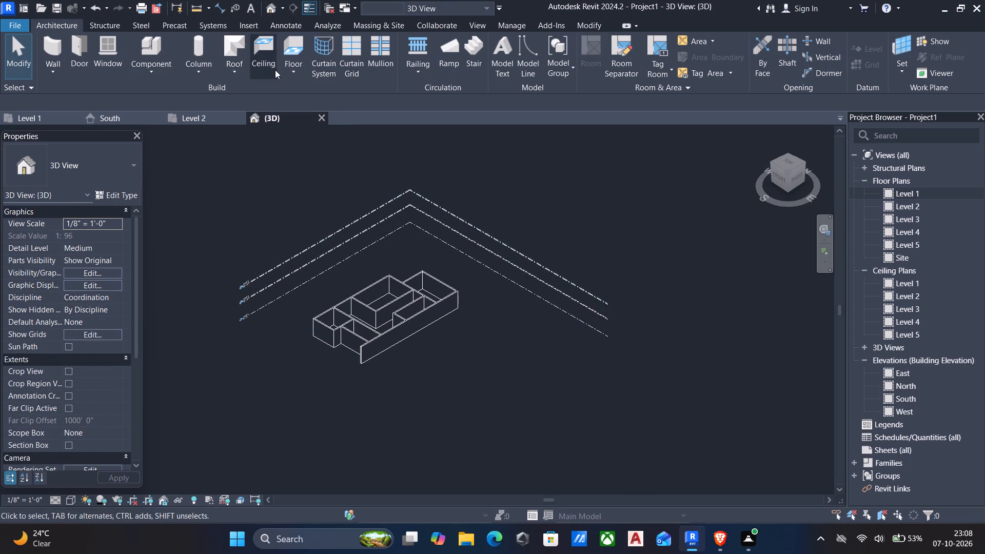
{"action": "left_click", "coordinate": [927, 188]}
{"action": "left_click", "coordinate": [927, 188]}
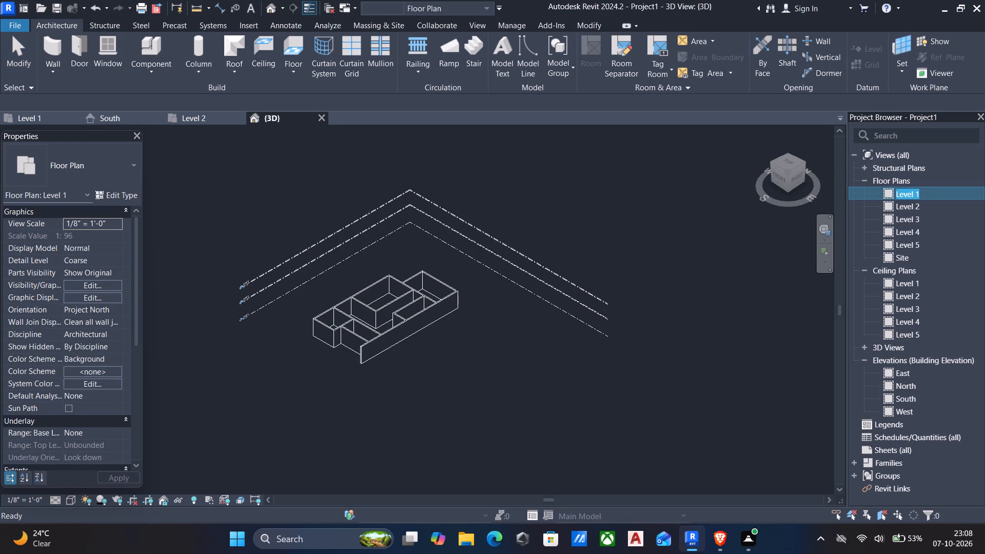
{"action": "double_click", "coordinate": [885, 192]}
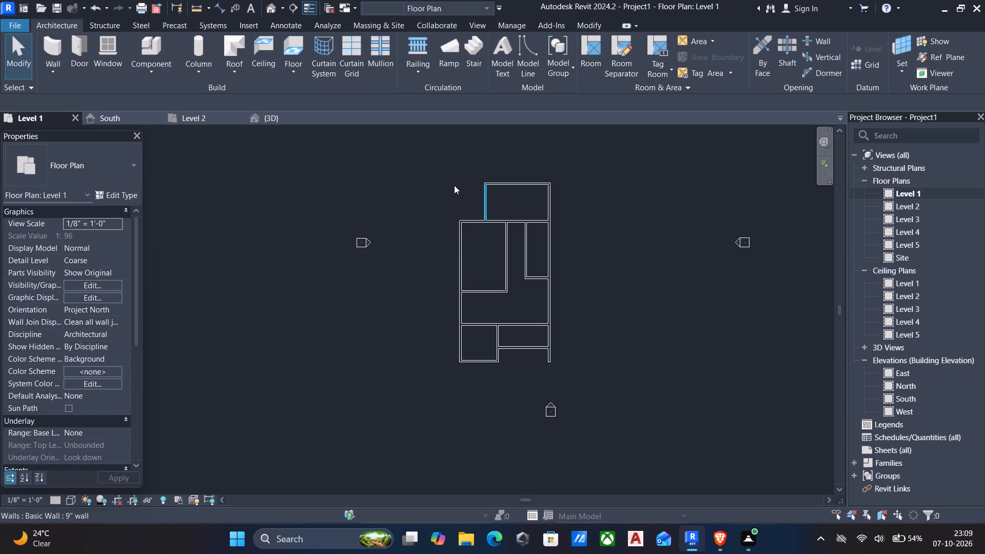
Start a floor on Level 1 and duplicate its Generic - 12" type as ground floor 6".
{"action": "left_click", "coordinate": [291, 48]}
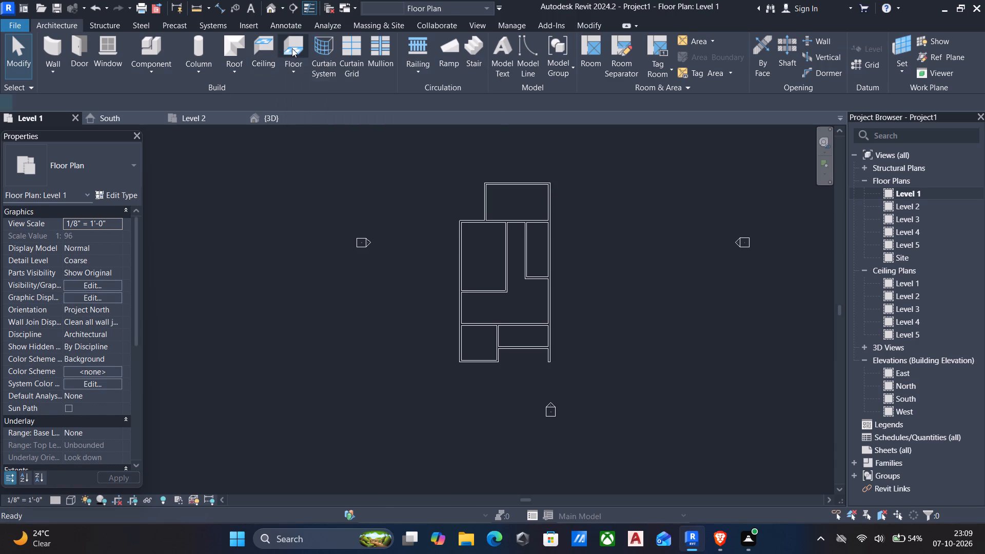
{"action": "left_click", "coordinate": [107, 193]}
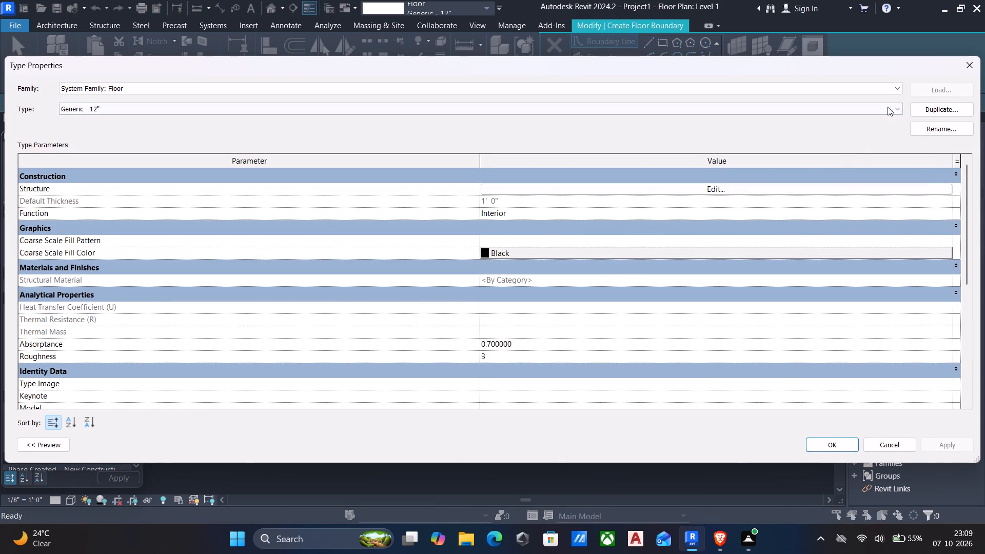
{"action": "left_click", "coordinate": [929, 111]}
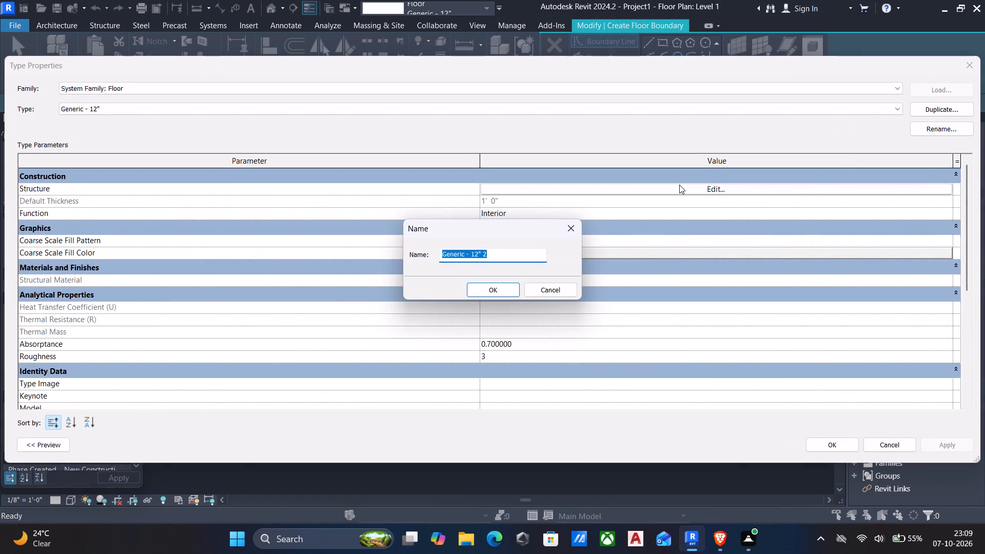
{"action": "key", "text": "BackSpace"}
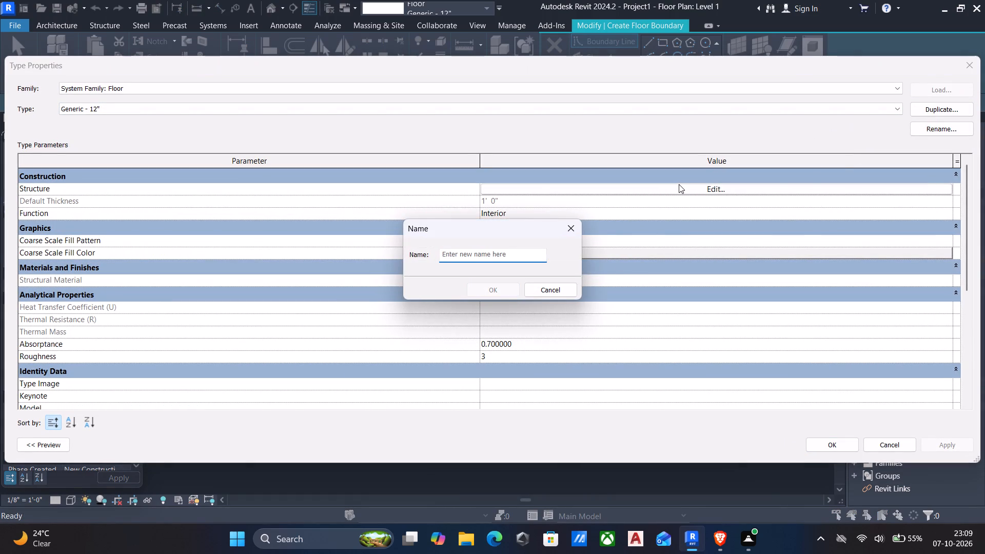
{"action": "type", "text": "ground floor 6\""}
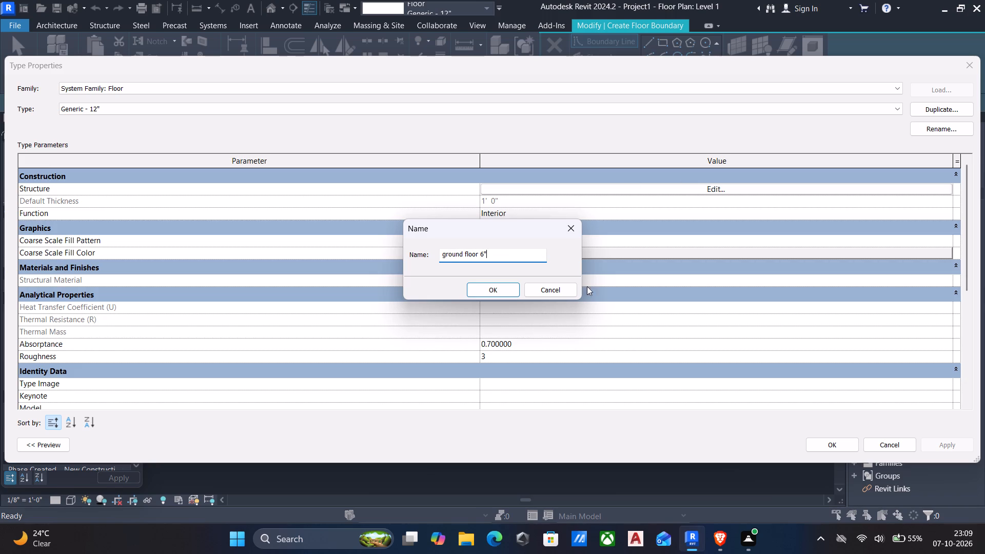
{"action": "left_click", "coordinate": [493, 292]}
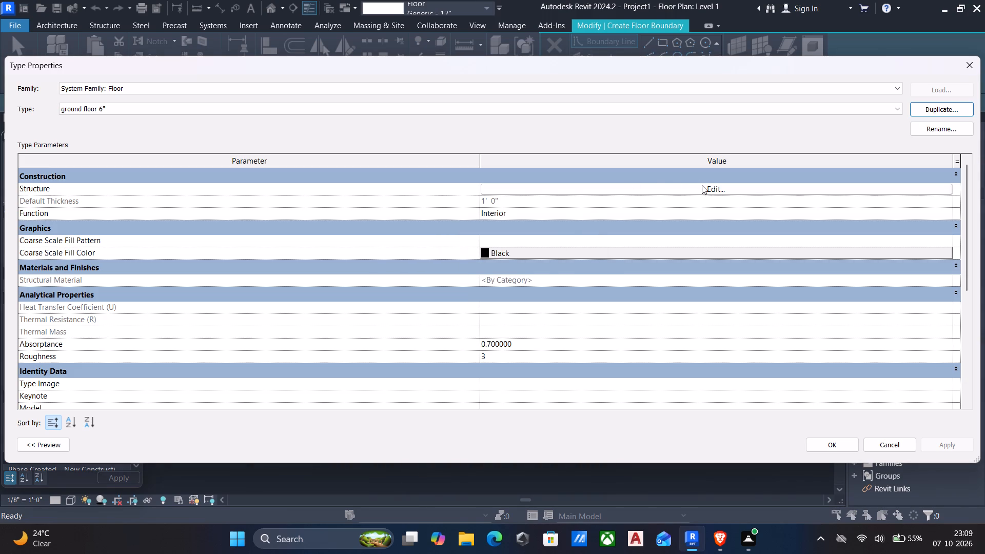
Set the new floor type's structure layer thickness to 6" and apply the type.
{"action": "left_click", "coordinate": [702, 185]}
{"action": "left_click", "coordinate": [491, 186]}
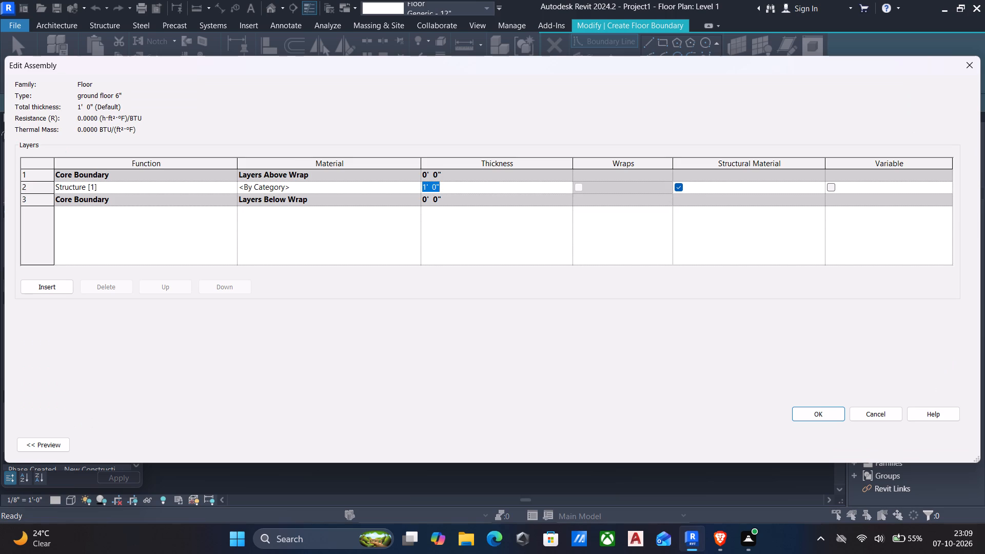
{"action": "type", "text": "6\""}
{"action": "key", "text": "Return"}
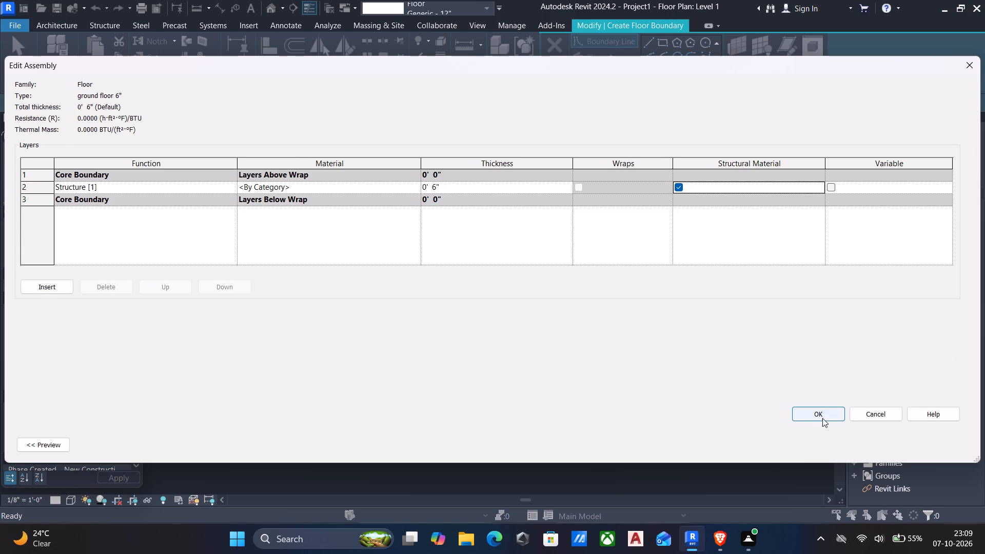
{"action": "left_click", "coordinate": [823, 419]}
{"action": "left_click", "coordinate": [951, 448]}
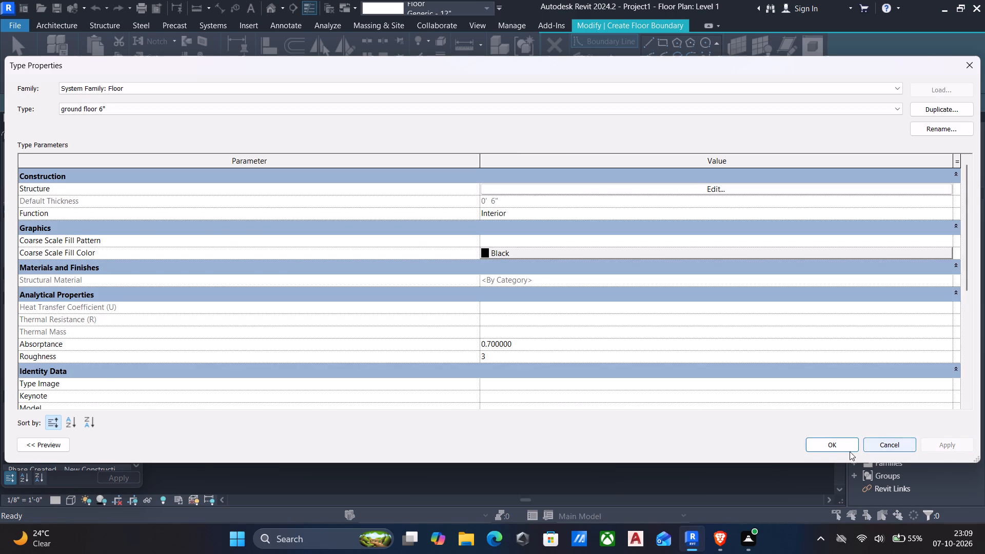
{"action": "left_click", "coordinate": [817, 444]}
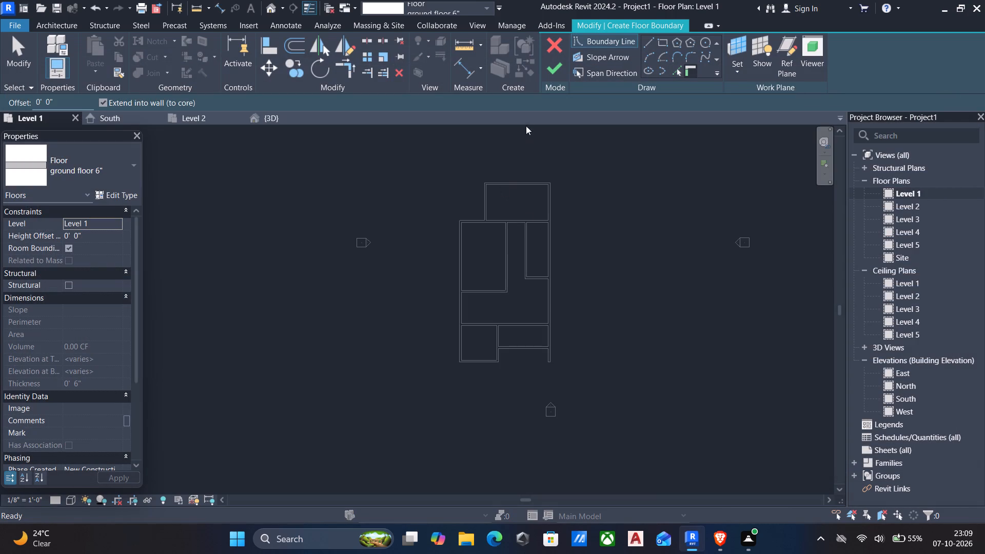
Pick floor boundary lines along the top room's top, right and left outer edges and the upper edge of the horizontal wall below it.
{"action": "left_click", "coordinate": [680, 65]}
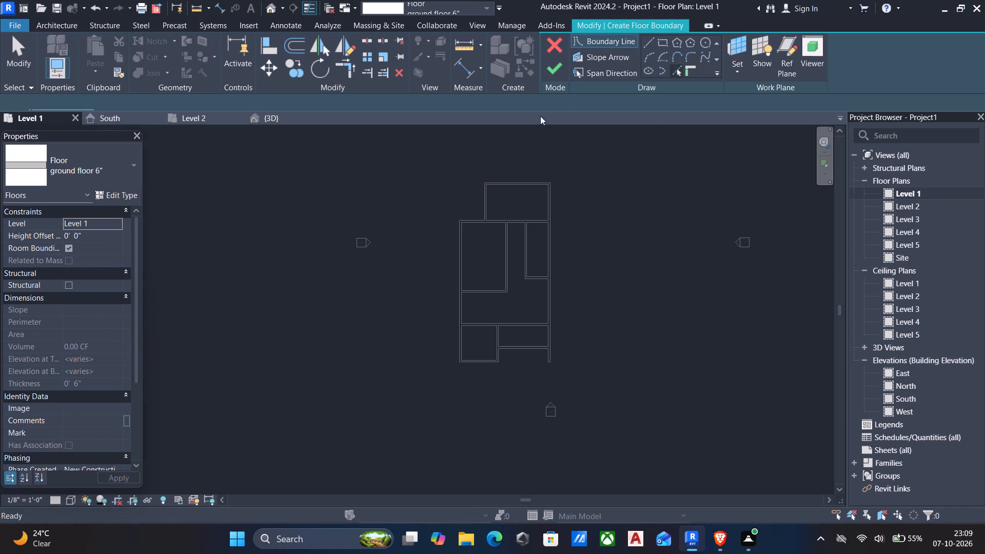
{"action": "scroll", "coordinate": [526, 187], "scroll_direction": "up", "scroll_amount": 9}
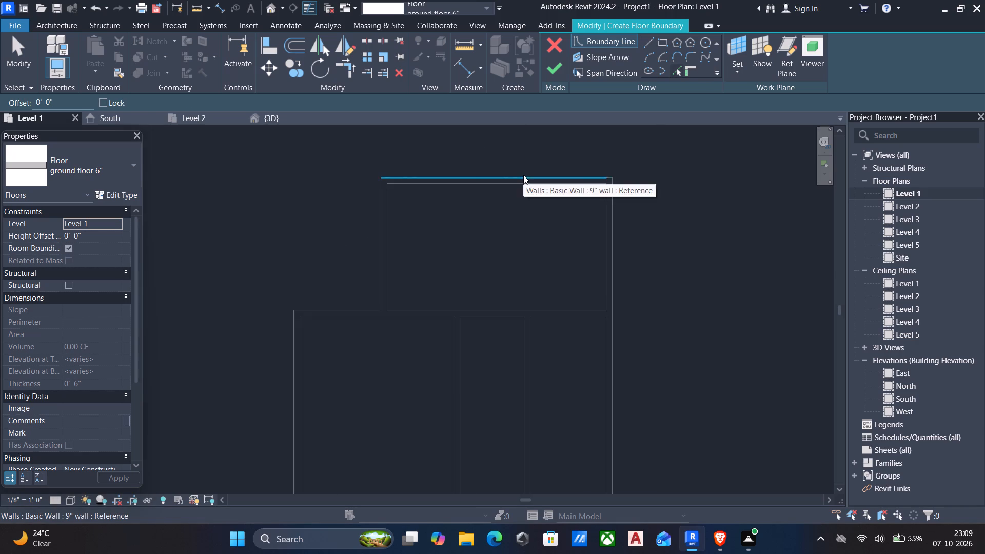
{"action": "left_click", "coordinate": [523, 175]}
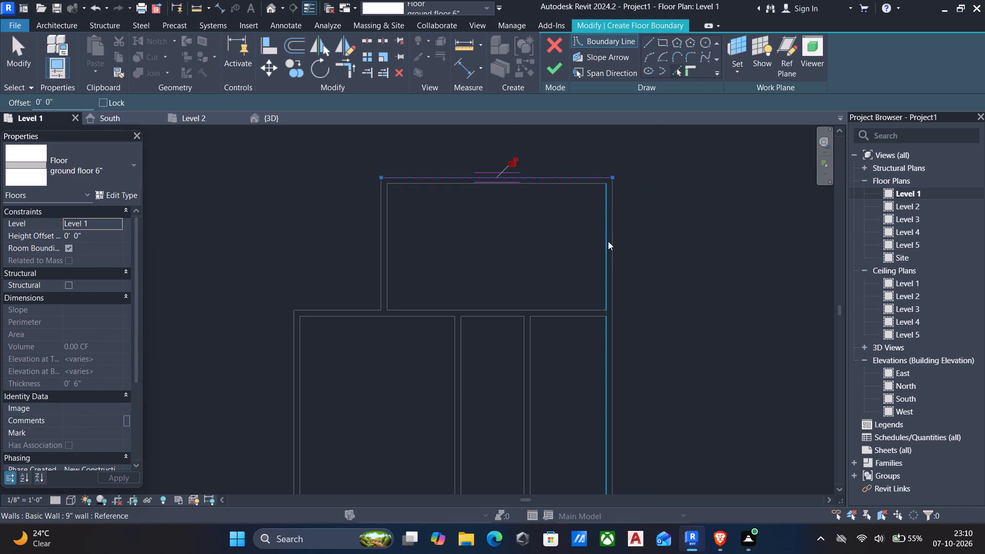
{"action": "left_click", "coordinate": [610, 245]}
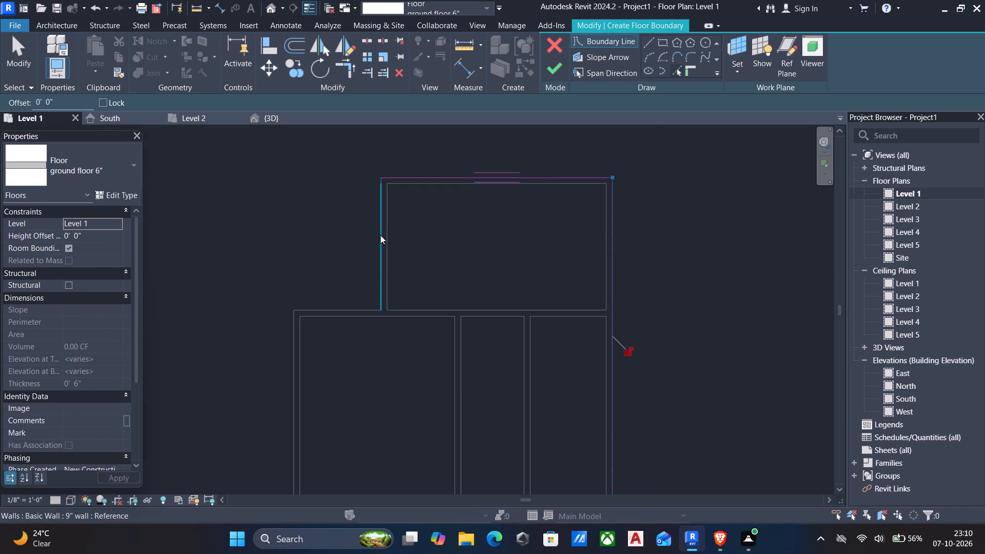
{"action": "left_click", "coordinate": [380, 235]}
{"action": "left_click", "coordinate": [349, 307]}
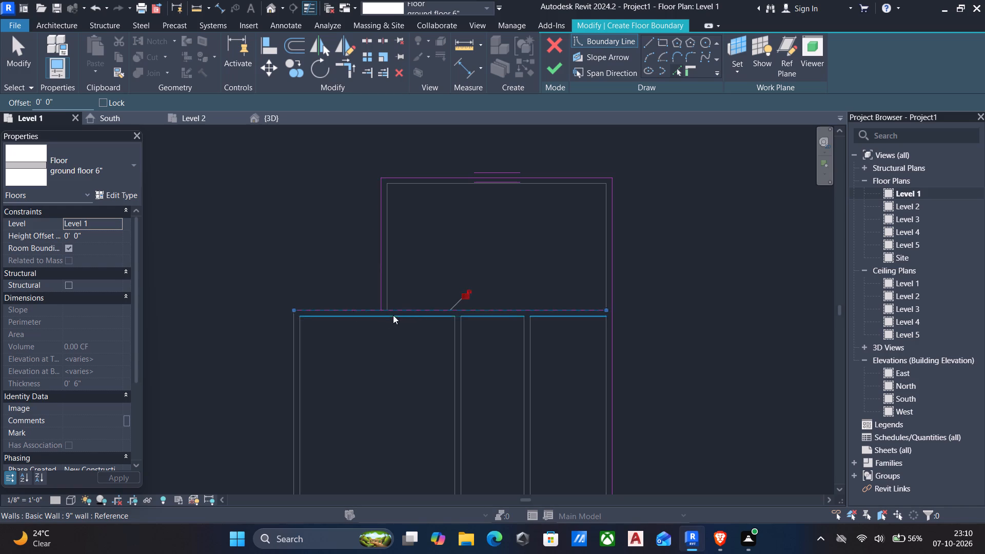
Pick boundary lines along the long right wall's inner face, the lower horizontal wall's underside, and the bottom-left room's right, bottom and left outer faces.
{"action": "scroll", "coordinate": [394, 315], "scroll_direction": "down", "scroll_amount": 4}
{"action": "middle_click_drag", "start_coordinate": [404, 316], "coordinate": [444, 253]}
{"action": "scroll", "coordinate": [601, 395], "scroll_direction": "up", "scroll_amount": 2}
{"action": "scroll", "coordinate": [561, 415], "scroll_direction": "down", "scroll_amount": 3}
{"action": "middle_click_drag", "start_coordinate": [567, 390], "coordinate": [589, 271]}
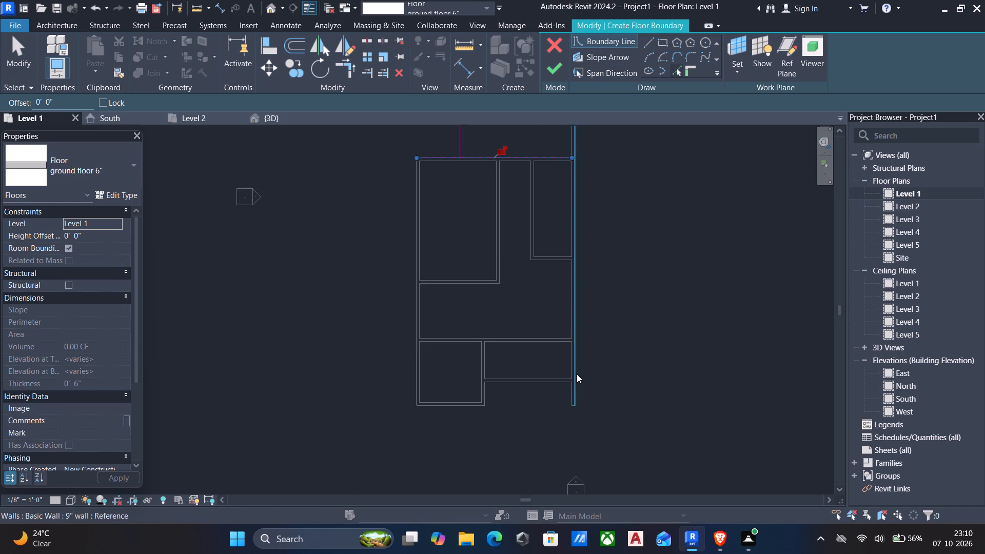
{"action": "scroll", "coordinate": [567, 390], "scroll_direction": "up", "scroll_amount": 6}
{"action": "left_click", "coordinate": [586, 388]}
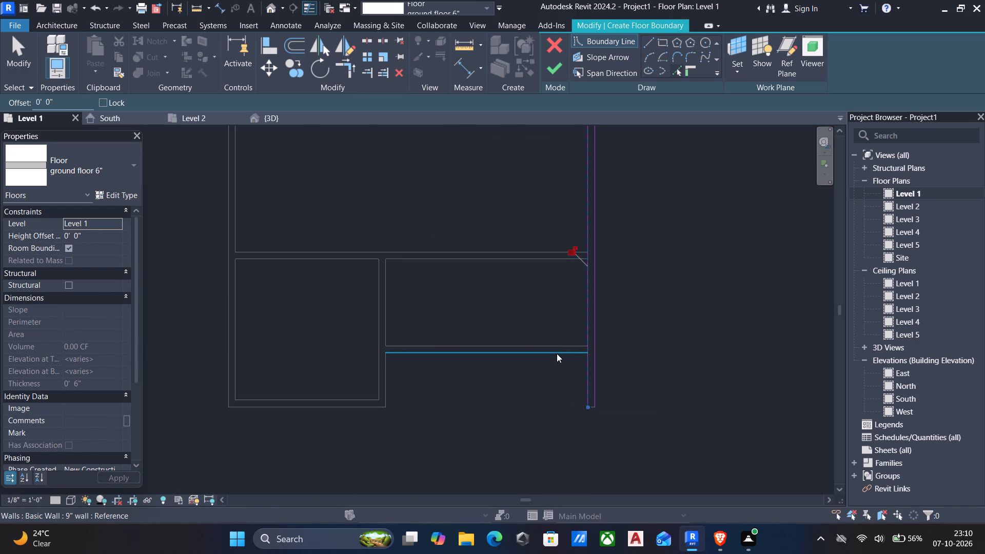
{"action": "left_click", "coordinate": [553, 351]}
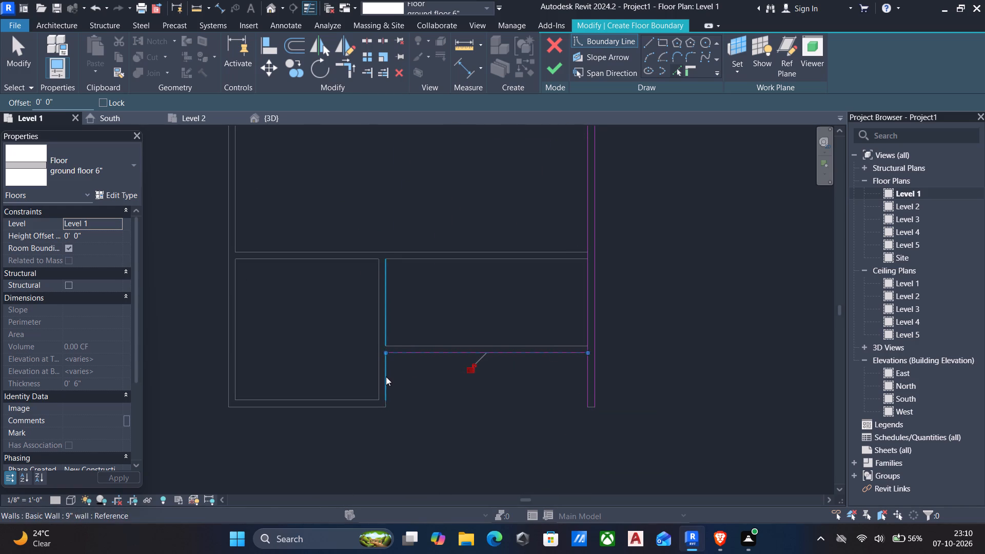
{"action": "left_click", "coordinate": [386, 377]}
{"action": "left_click", "coordinate": [340, 407]}
{"action": "scroll", "coordinate": [368, 389], "scroll_direction": "down", "scroll_amount": 2}
{"action": "middle_click_drag", "start_coordinate": [375, 389], "coordinate": [463, 387]}
{"action": "scroll", "coordinate": [324, 350], "scroll_direction": "up", "scroll_amount": 4}
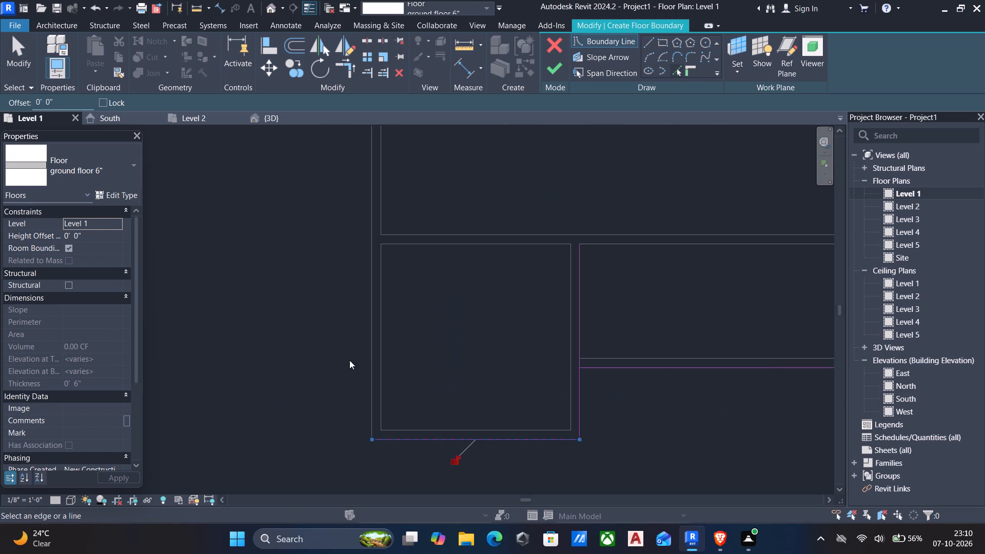
{"action": "left_click", "coordinate": [369, 367]}
{"action": "scroll", "coordinate": [340, 350], "scroll_direction": "down", "scroll_amount": 2}
{"action": "middle_click_drag", "start_coordinate": [341, 381], "coordinate": [354, 434]}
{"action": "scroll", "coordinate": [458, 321], "scroll_direction": "down", "scroll_amount": 4}
{"action": "middle_click_drag", "start_coordinate": [459, 321], "coordinate": [468, 353]}
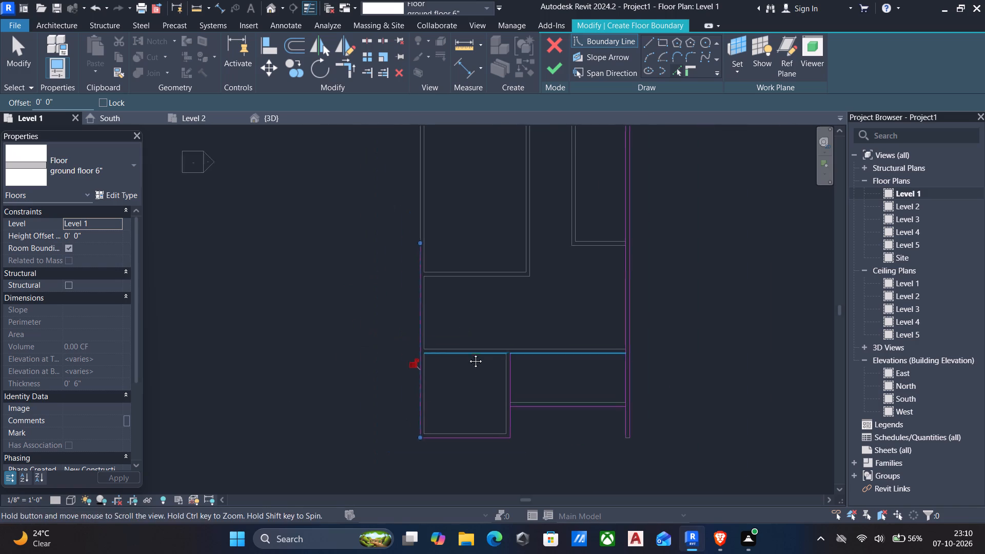
{"action": "middle_click_drag", "start_coordinate": [468, 353], "coordinate": [468, 353]}
{"action": "key", "text": "Escape"}
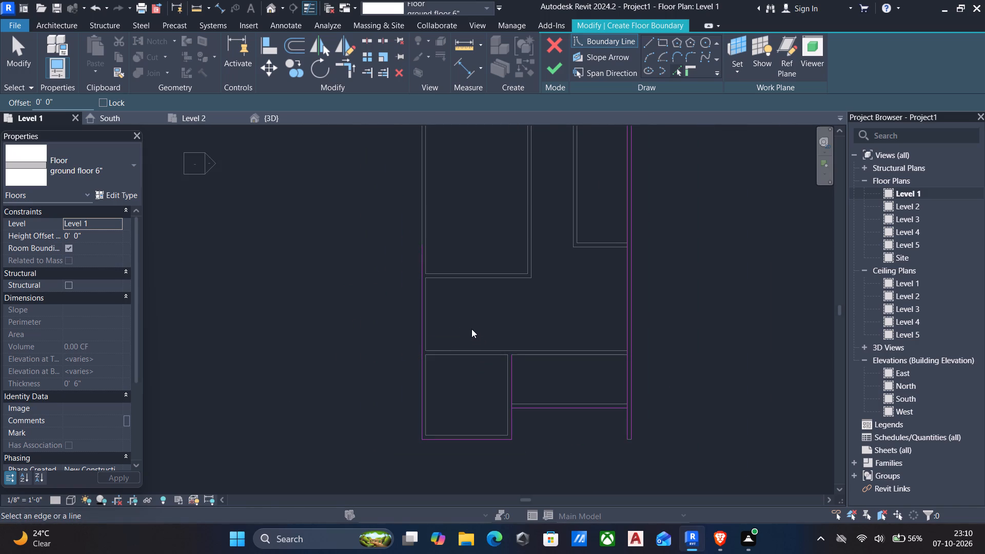
Trim the top room's left boundary line and the horizontal line below it to a corner, keeping the stretch toward the left outer wall.
{"action": "type", "text": "tr"}
{"action": "scroll", "coordinate": [471, 329], "scroll_direction": "down", "scroll_amount": 2}
{"action": "middle_click_drag", "start_coordinate": [467, 413], "coordinate": [467, 426]}
{"action": "scroll", "coordinate": [473, 278], "scroll_direction": "up", "scroll_amount": 1}
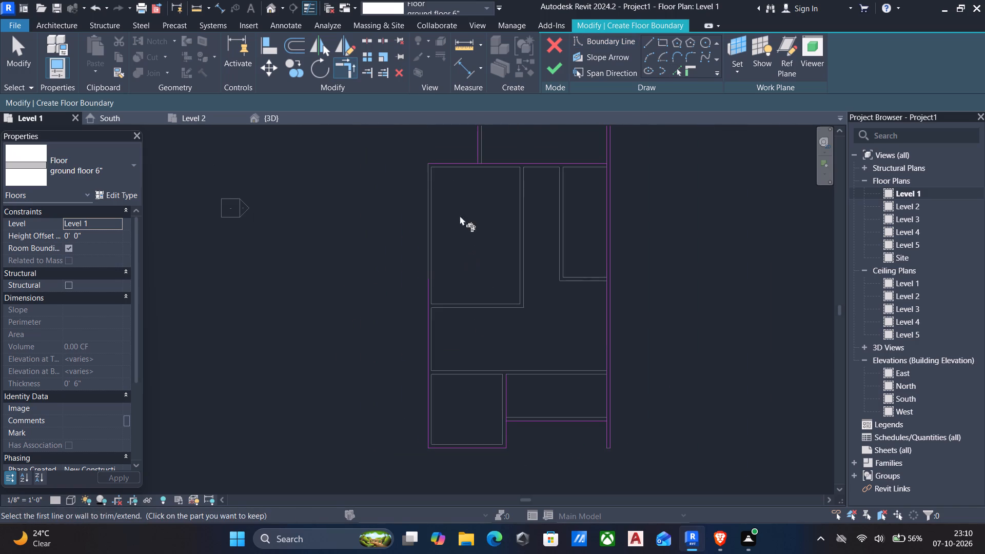
{"action": "scroll", "coordinate": [456, 166], "scroll_direction": "down", "scroll_amount": 2}
{"action": "middle_click_drag", "start_coordinate": [457, 199], "coordinate": [468, 345]}
{"action": "scroll", "coordinate": [486, 290], "scroll_direction": "up", "scroll_amount": 5}
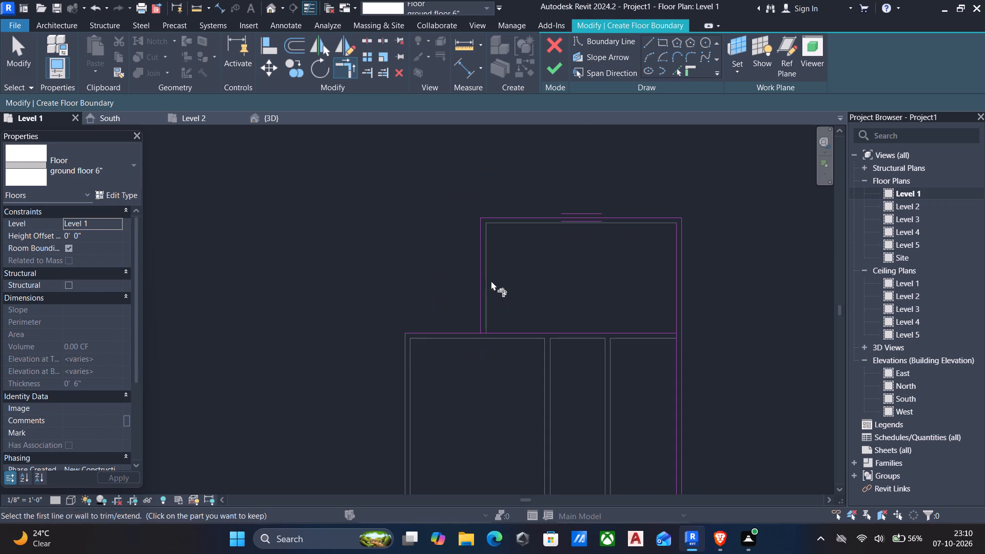
{"action": "left_click", "coordinate": [484, 302]}
{"action": "left_click", "coordinate": [459, 334]}
{"action": "scroll", "coordinate": [471, 364], "scroll_direction": "down", "scroll_amount": 4}
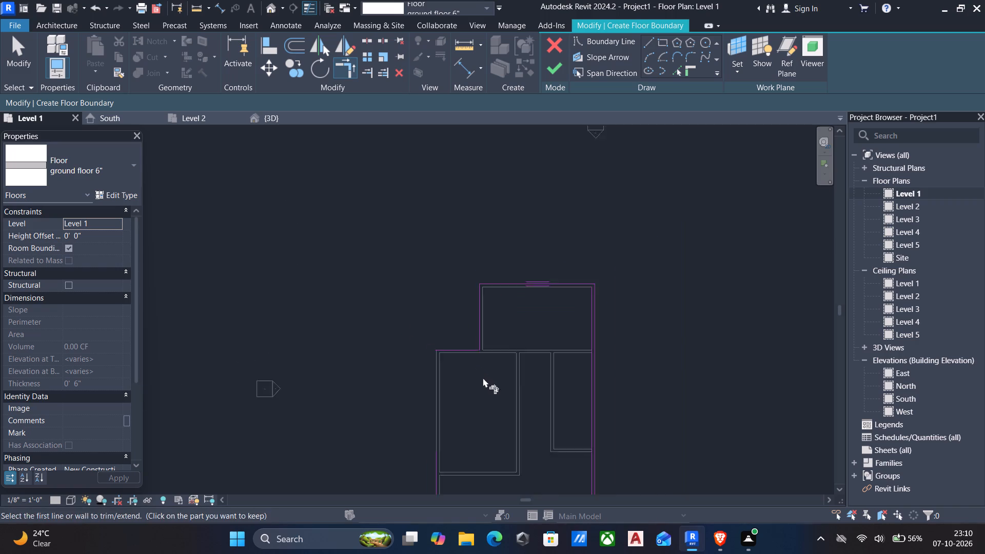
Trim the long right wall's inner boundary line and the lower horizontal wall's line to a corner, keeping the inner line's lower stretch.
{"action": "scroll", "coordinate": [483, 378], "scroll_direction": "down", "scroll_amount": 1}
{"action": "middle_click_drag", "start_coordinate": [484, 376], "coordinate": [533, 292]}
{"action": "middle_click_drag", "start_coordinate": [625, 438], "coordinate": [628, 318]}
{"action": "scroll", "coordinate": [613, 378], "scroll_direction": "up", "scroll_amount": 5}
{"action": "scroll", "coordinate": [647, 334], "scroll_direction": "up", "scroll_amount": 4}
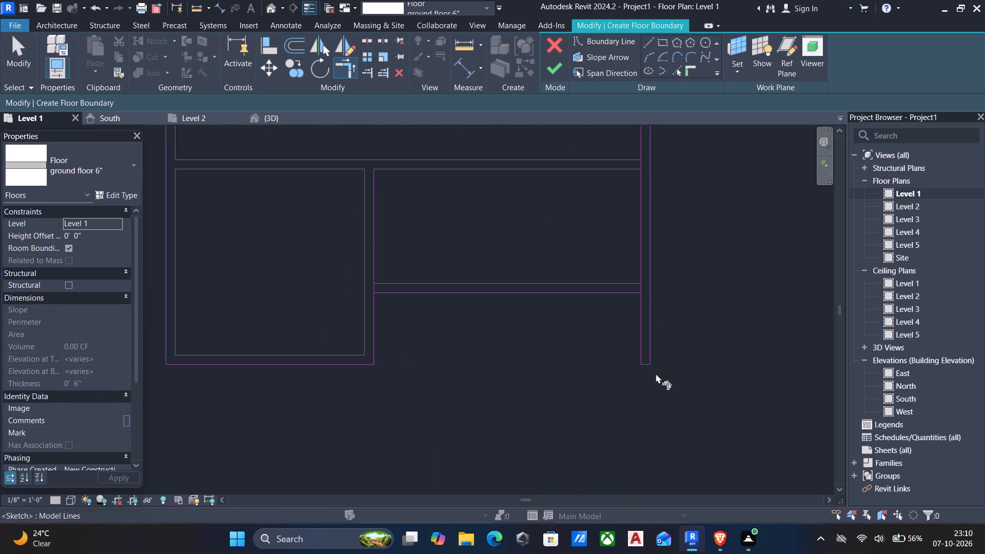
{"action": "left_click", "coordinate": [639, 314]}
{"action": "left_click", "coordinate": [617, 291]}
{"action": "scroll", "coordinate": [591, 315], "scroll_direction": "down", "scroll_amount": 3}
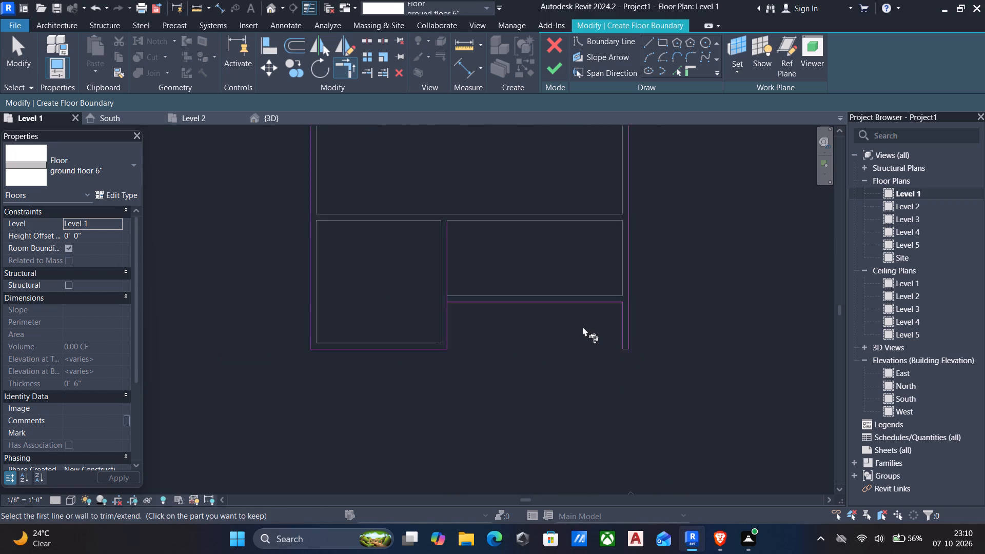
Trim the lower horizontal boundary line and the bottom-left room's right boundary line to a corner.
{"action": "scroll", "coordinate": [582, 326], "scroll_direction": "down", "scroll_amount": 1}
{"action": "scroll", "coordinate": [484, 346], "scroll_direction": "up", "scroll_amount": 4}
{"action": "left_click", "coordinate": [480, 279]}
{"action": "left_click", "coordinate": [454, 314]}
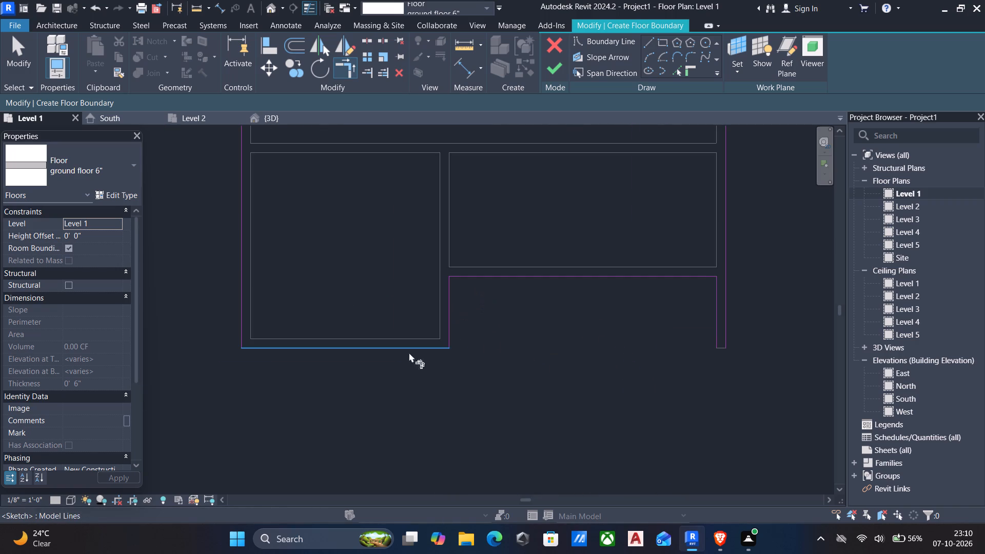
Trim the left outer boundary line to a corner with the horizontal line at the top room's lower left.
{"action": "scroll", "coordinate": [344, 354], "scroll_direction": "down", "scroll_amount": 5}
{"action": "middle_click_drag", "start_coordinate": [355, 367], "coordinate": [445, 457]}
{"action": "scroll", "coordinate": [395, 322], "scroll_direction": "down", "scroll_amount": 2}
{"action": "middle_click_drag", "start_coordinate": [399, 352], "coordinate": [419, 420]}
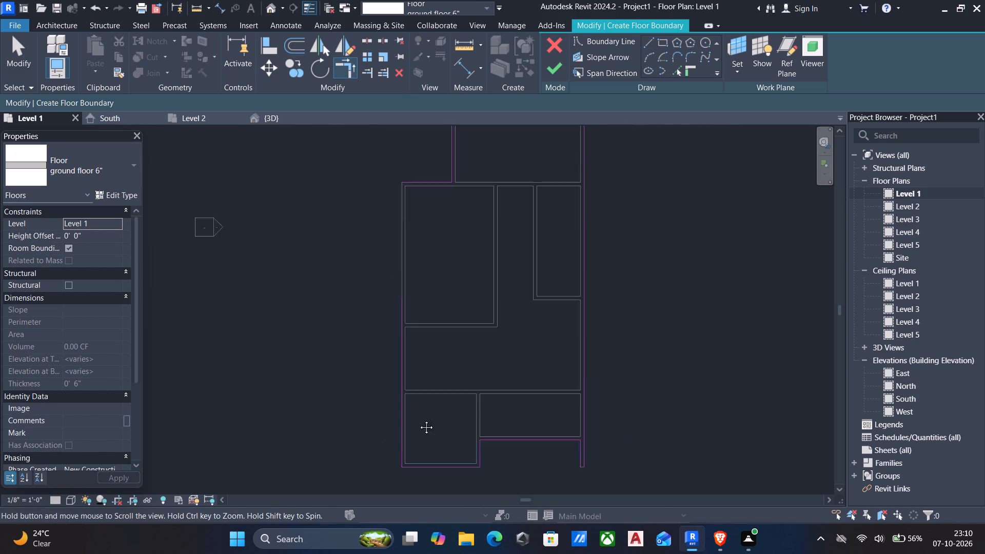
{"action": "middle_click_drag", "start_coordinate": [419, 420], "coordinate": [424, 432]}
{"action": "scroll", "coordinate": [429, 402], "scroll_direction": "up", "scroll_amount": 3}
{"action": "left_click", "coordinate": [406, 371]}
{"action": "scroll", "coordinate": [446, 314], "scroll_direction": "down", "scroll_amount": 2}
{"action": "middle_click_drag", "start_coordinate": [457, 343], "coordinate": [472, 395]}
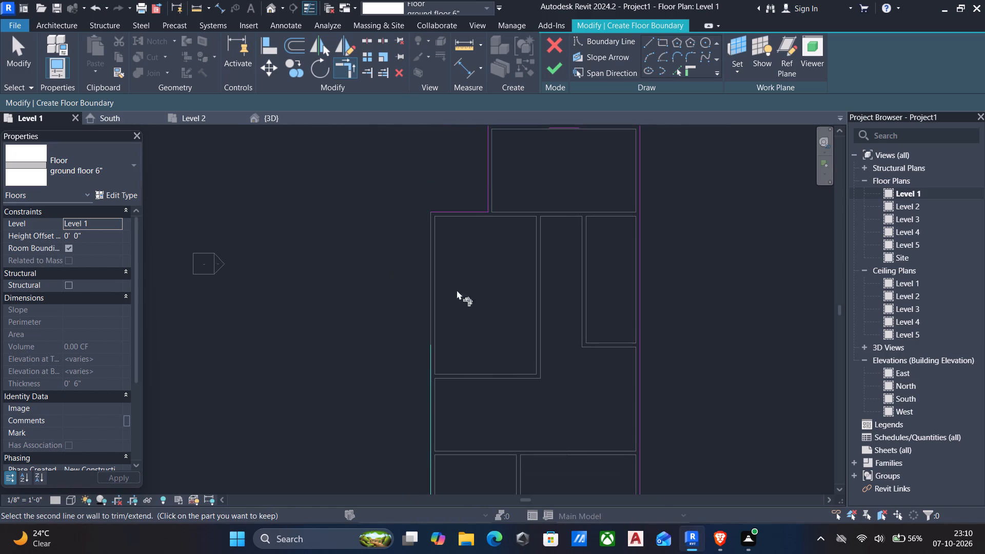
{"action": "left_click_drag", "start_coordinate": [461, 213], "coordinate": [478, 244]}
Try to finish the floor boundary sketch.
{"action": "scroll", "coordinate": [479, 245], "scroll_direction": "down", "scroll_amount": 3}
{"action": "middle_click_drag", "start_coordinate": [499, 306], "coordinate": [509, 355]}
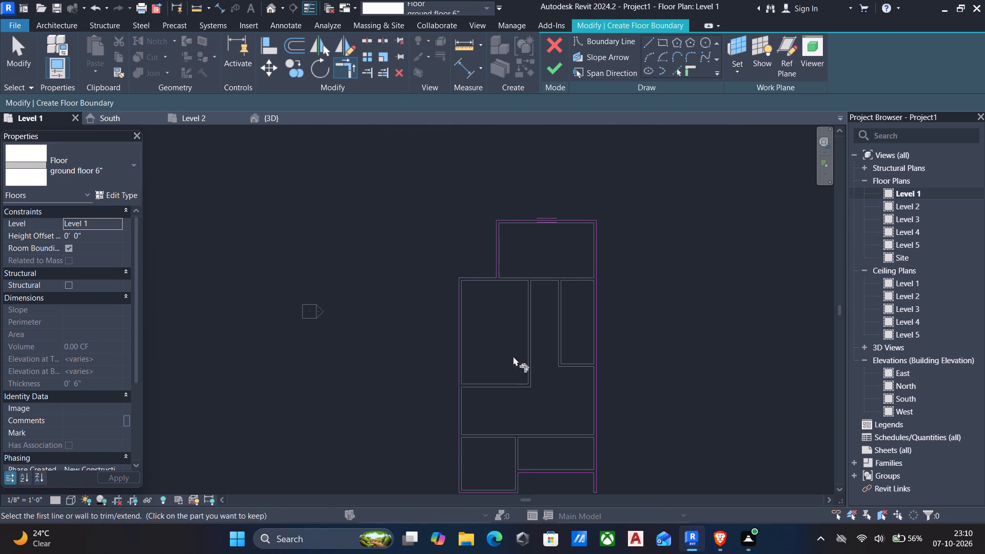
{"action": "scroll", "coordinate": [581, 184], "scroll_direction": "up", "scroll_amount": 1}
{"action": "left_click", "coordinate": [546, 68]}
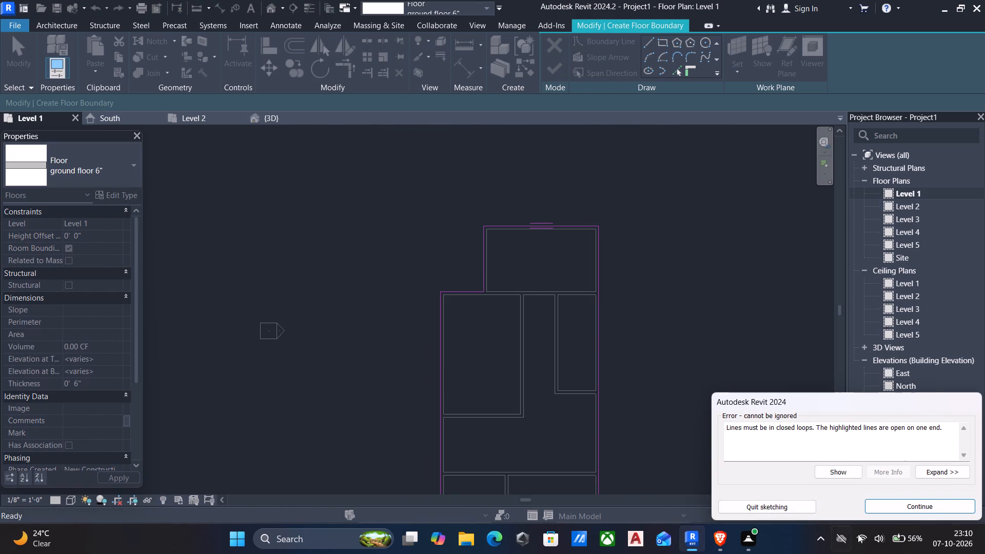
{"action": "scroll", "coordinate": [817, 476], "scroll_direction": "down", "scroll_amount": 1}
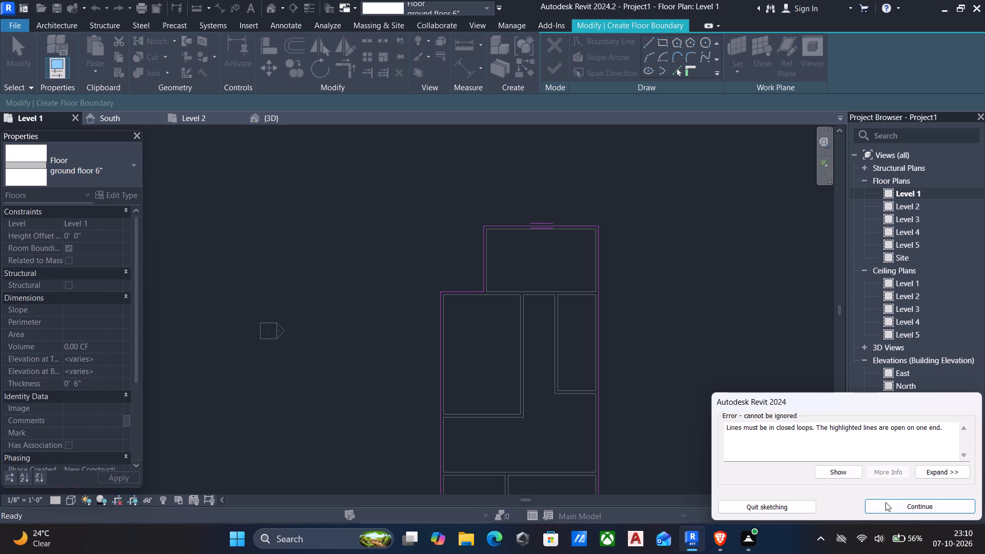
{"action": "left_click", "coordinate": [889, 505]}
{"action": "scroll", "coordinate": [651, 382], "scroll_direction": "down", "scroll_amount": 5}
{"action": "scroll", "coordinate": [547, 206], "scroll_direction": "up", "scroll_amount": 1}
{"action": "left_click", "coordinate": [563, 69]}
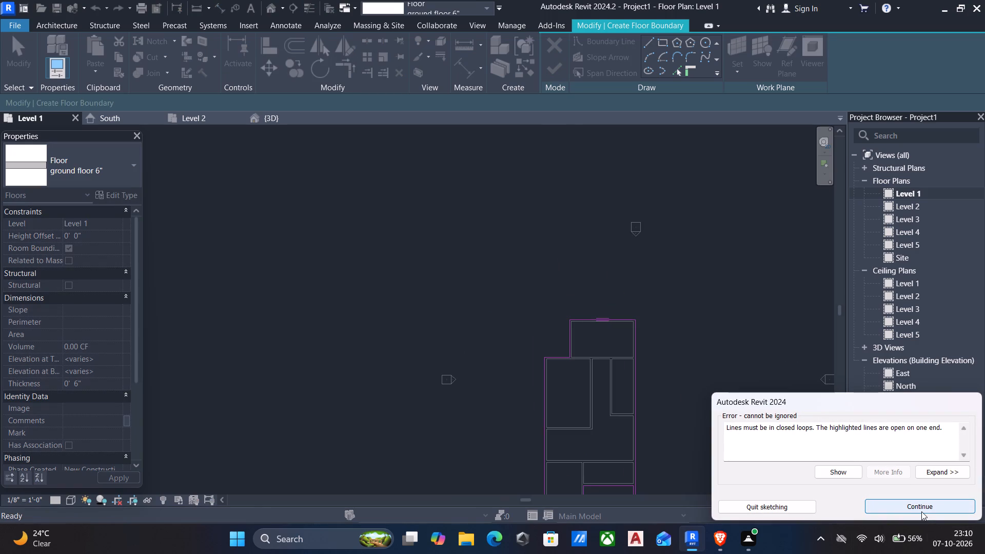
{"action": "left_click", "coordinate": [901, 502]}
Draw a boundary line across the lower end of the long right wall, from inner to outer face, and finish the floor sketch.
{"action": "scroll", "coordinate": [645, 378], "scroll_direction": "down", "scroll_amount": 3}
{"action": "middle_click_drag", "start_coordinate": [643, 377], "coordinate": [616, 295]}
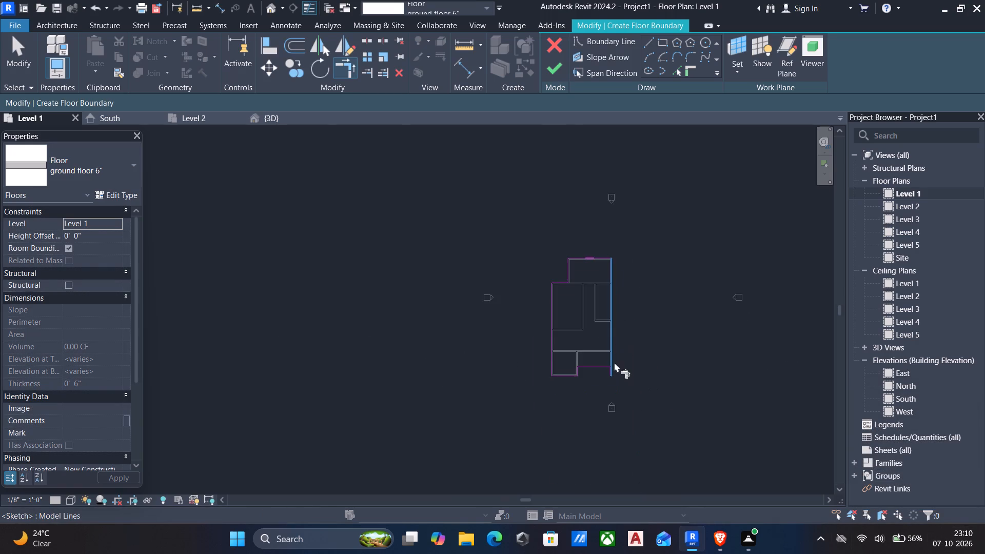
{"action": "scroll", "coordinate": [614, 363], "scroll_direction": "up", "scroll_amount": 20}
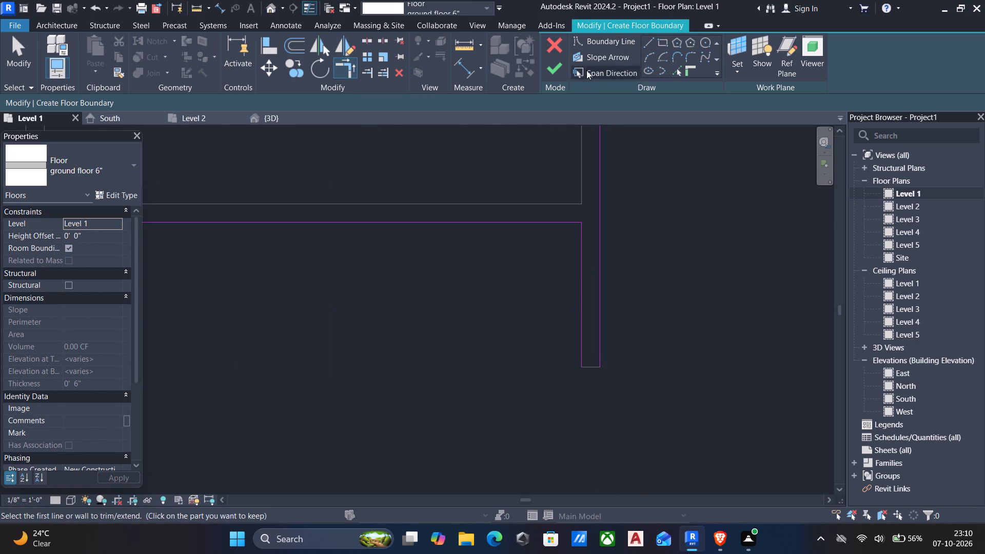
{"action": "left_click", "coordinate": [648, 45]}
{"action": "scroll", "coordinate": [640, 438], "scroll_direction": "up", "scroll_amount": 4}
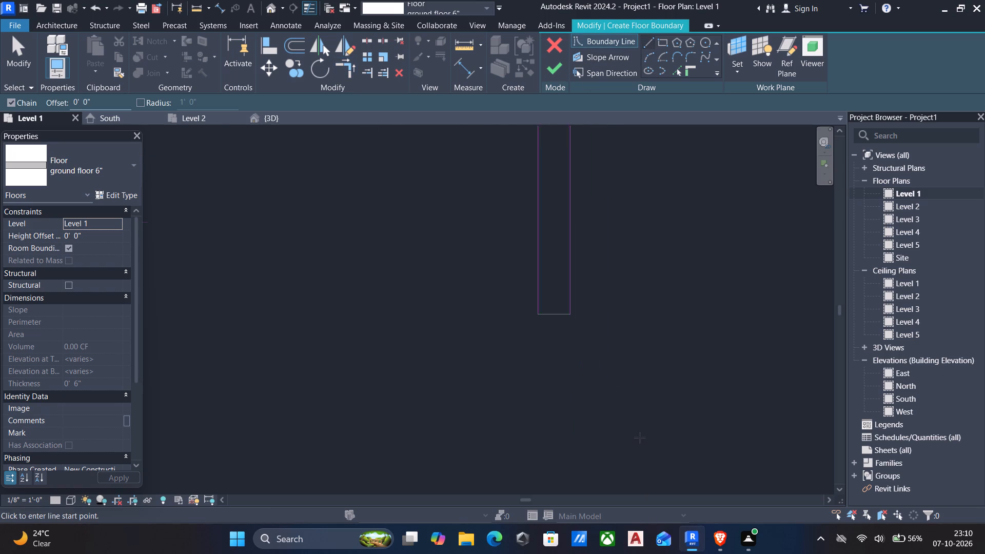
{"action": "scroll", "coordinate": [640, 438], "scroll_direction": "up", "scroll_amount": 2}
{"action": "scroll", "coordinate": [522, 303], "scroll_direction": "up", "scroll_amount": 5}
{"action": "left_click_drag", "start_coordinate": [493, 247], "coordinate": [504, 250]}
{"action": "left_click", "coordinate": [572, 246]}
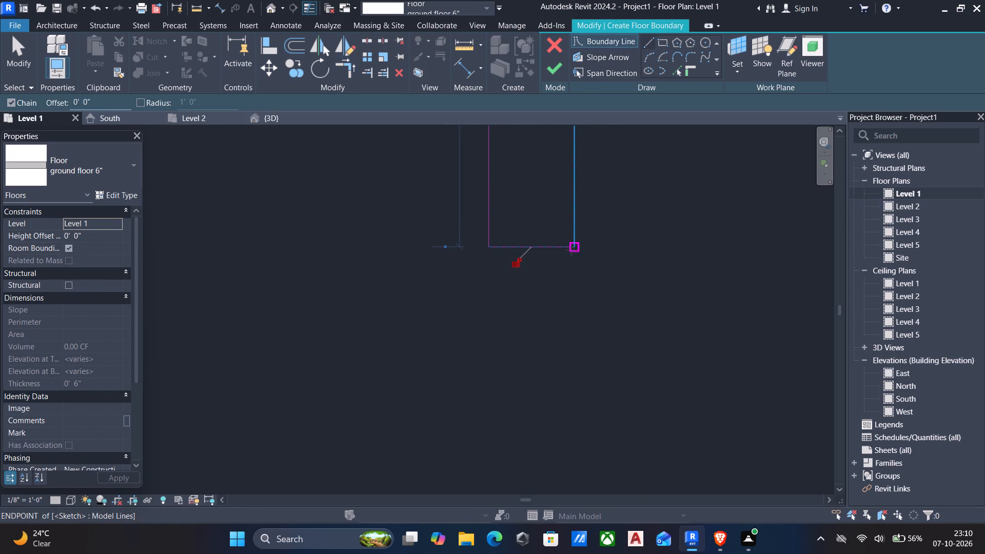
{"action": "key", "text": "Escape"}
{"action": "left_click", "coordinate": [557, 61]}
Open the default 3D view and examine the walls and the new floor slab at the building's lower end.
{"action": "scroll", "coordinate": [488, 258], "scroll_direction": "down", "scroll_amount": 10}
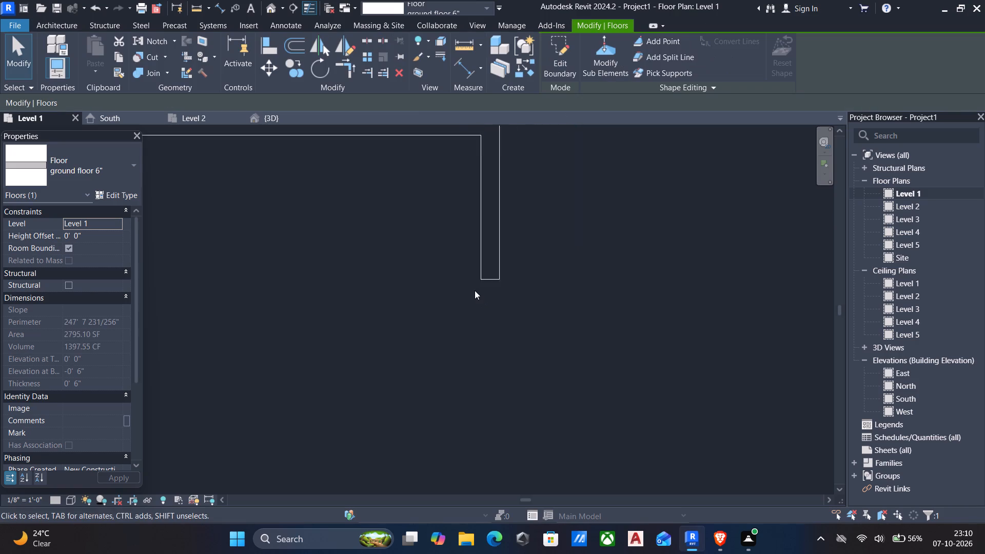
{"action": "scroll", "coordinate": [475, 290], "scroll_direction": "down", "scroll_amount": 6}
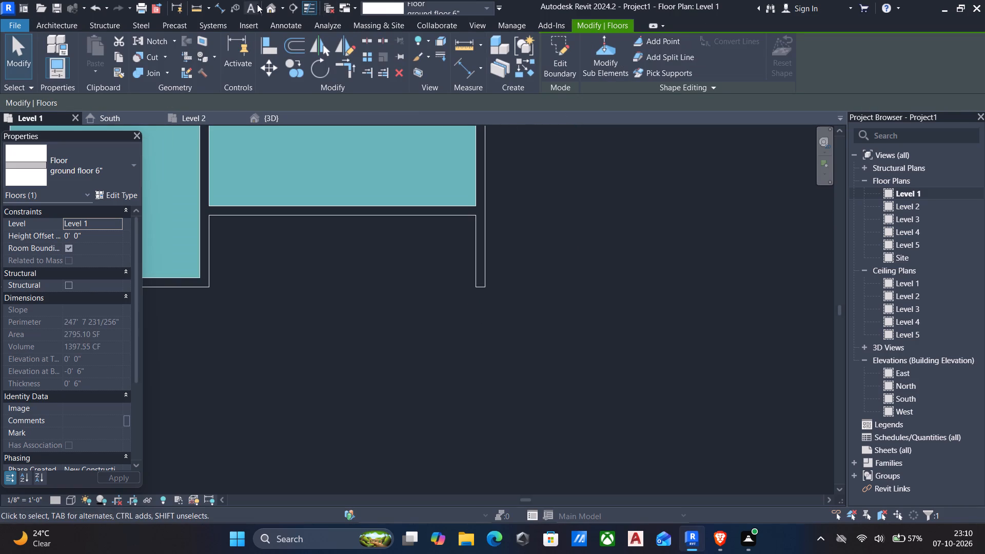
{"action": "left_click", "coordinate": [267, 7]}
{"action": "scroll", "coordinate": [380, 175], "scroll_direction": "down", "scroll_amount": 5}
{"action": "scroll", "coordinate": [435, 342], "scroll_direction": "up", "scroll_amount": 6}
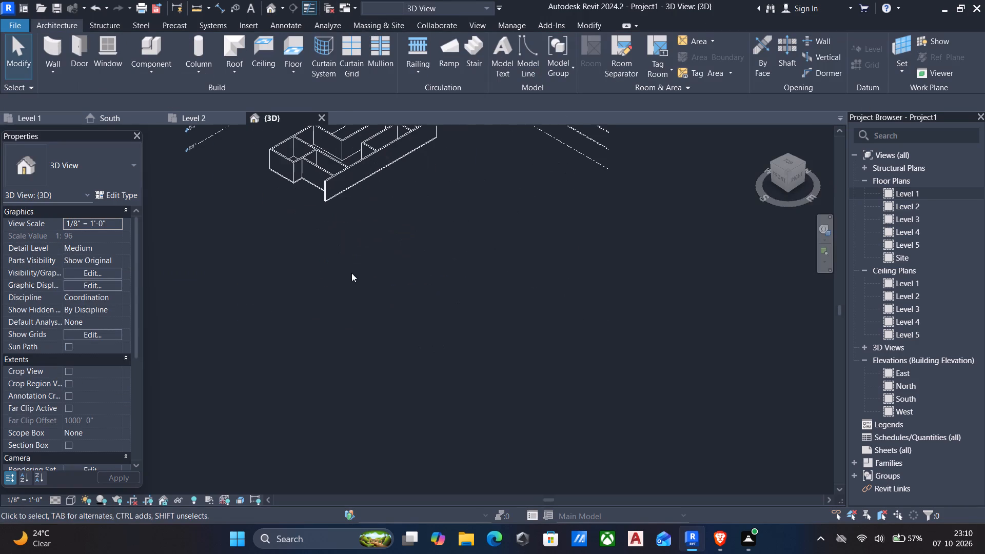
{"action": "scroll", "coordinate": [287, 249], "scroll_direction": "down", "scroll_amount": 1}
{"action": "middle_click_drag", "start_coordinate": [287, 253], "coordinate": [435, 331]}
{"action": "scroll", "coordinate": [482, 245], "scroll_direction": "up", "scroll_amount": 4}
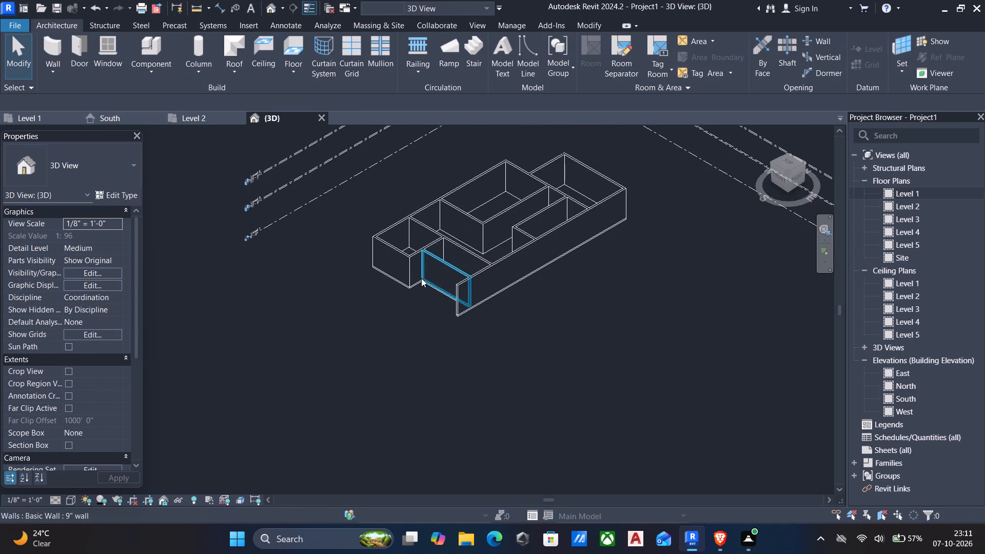
{"action": "scroll", "coordinate": [390, 326], "scroll_direction": "up", "scroll_amount": 4}
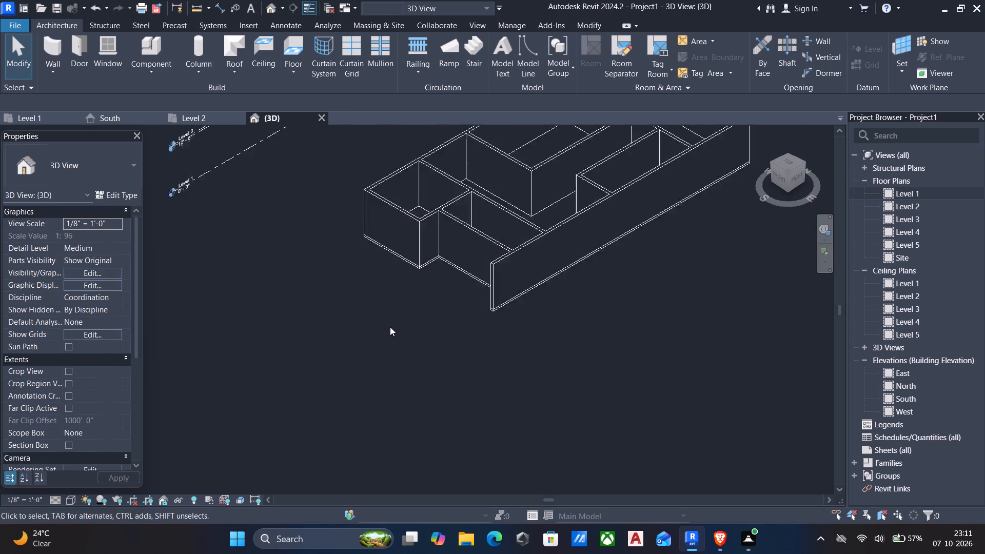
{"action": "scroll", "coordinate": [390, 327], "scroll_direction": "up", "scroll_amount": 1}
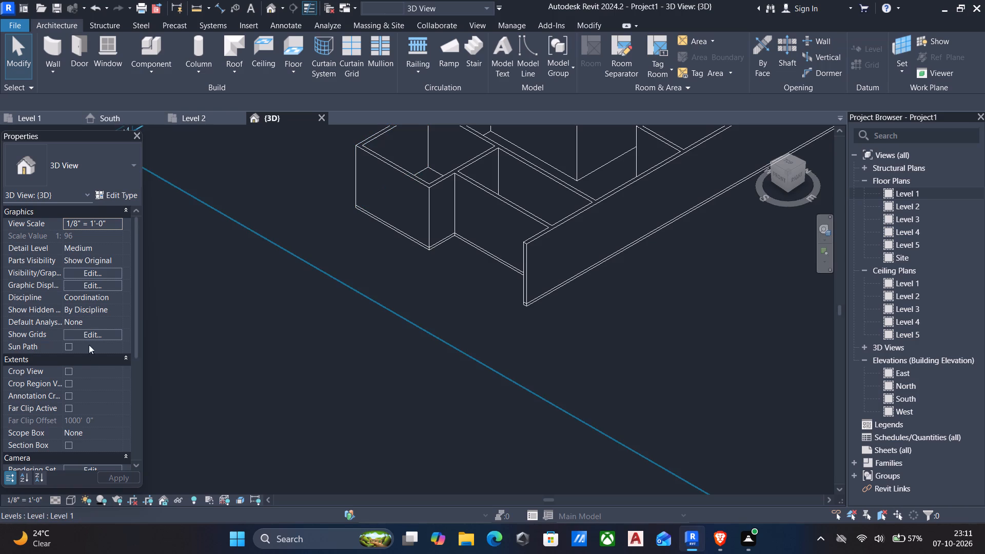
Set the 3D view's detail level to Coarse and its visual style to Shaded.
{"action": "left_click", "coordinate": [55, 499]}
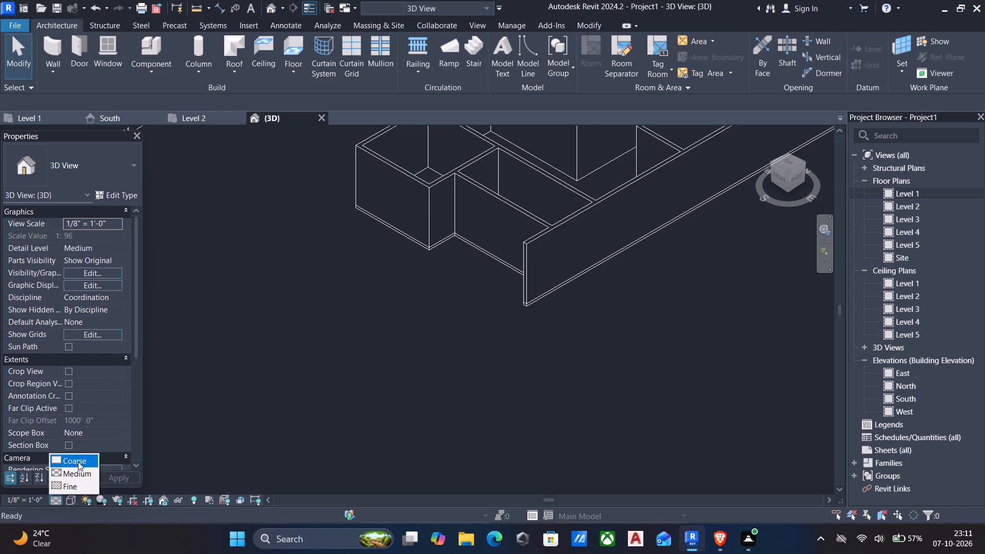
{"action": "left_click", "coordinate": [78, 461]}
{"action": "left_click", "coordinate": [70, 498]}
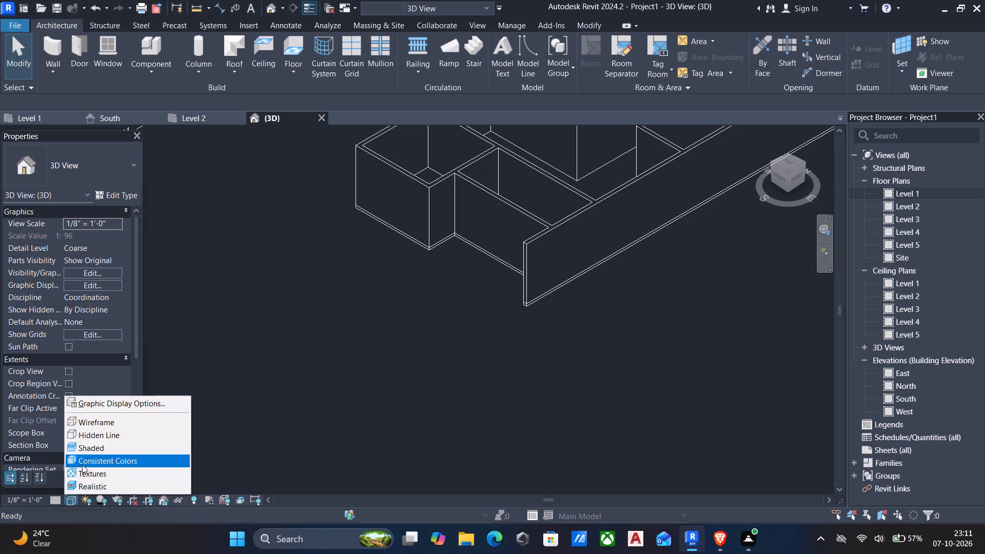
{"action": "left_click", "coordinate": [93, 447]}
{"action": "scroll", "coordinate": [346, 300], "scroll_direction": "down", "scroll_amount": 3}
{"action": "middle_click_drag", "start_coordinate": [352, 323], "coordinate": [350, 343]}
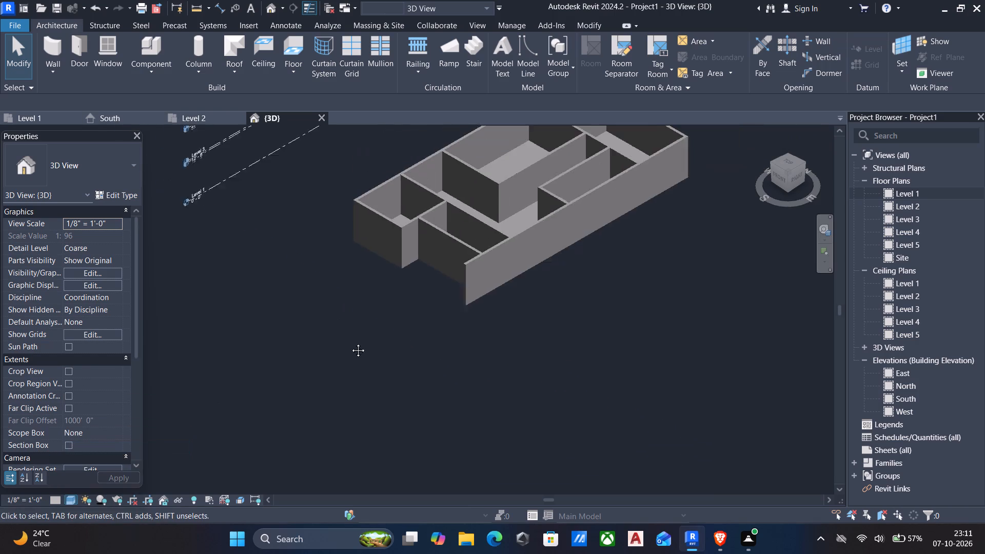
{"action": "middle_click_drag", "start_coordinate": [350, 343], "coordinate": [349, 361]}
{"action": "scroll", "coordinate": [395, 337], "scroll_direction": "up", "scroll_amount": 4}
Create an in-place model component in the Generic Models category, accepting the default name.
{"action": "left_click", "coordinate": [143, 70]}
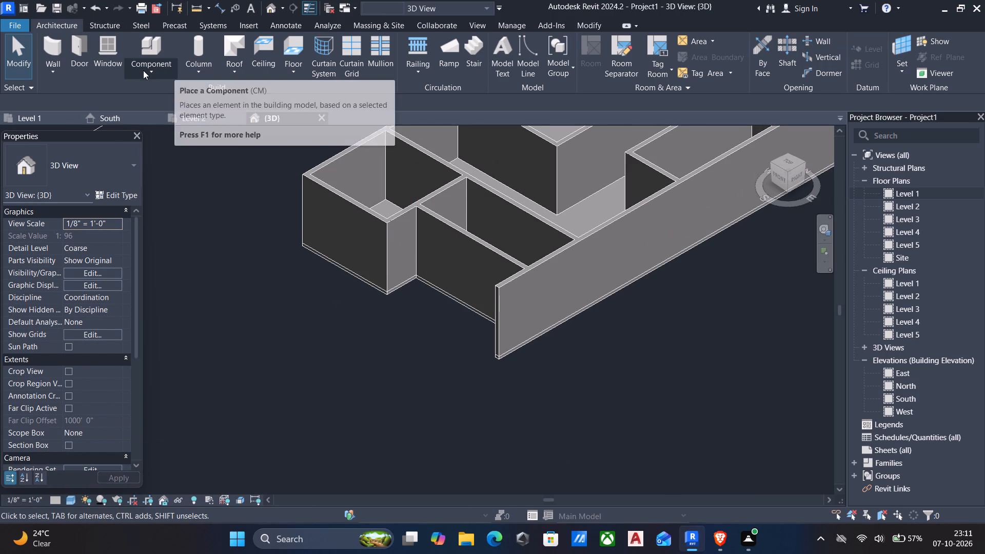
{"action": "left_click", "coordinate": [179, 132]}
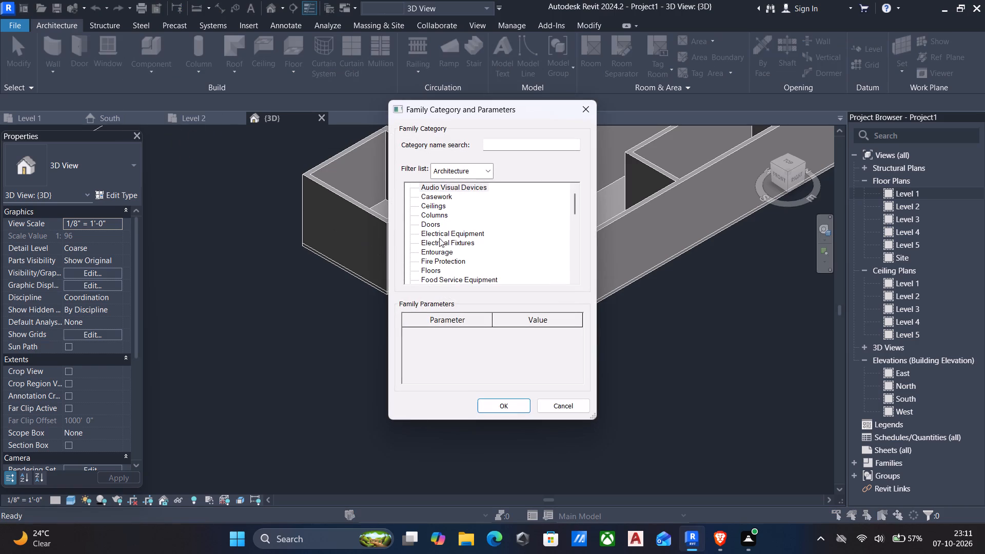
{"action": "scroll", "coordinate": [443, 244], "scroll_direction": "down", "scroll_amount": 4}
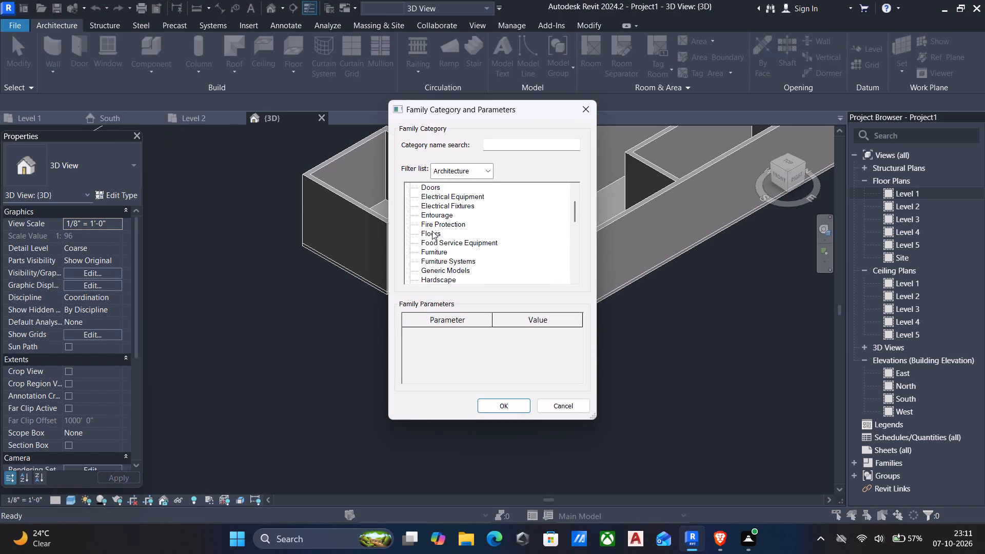
{"action": "scroll", "coordinate": [432, 231], "scroll_direction": "down", "scroll_amount": 12}
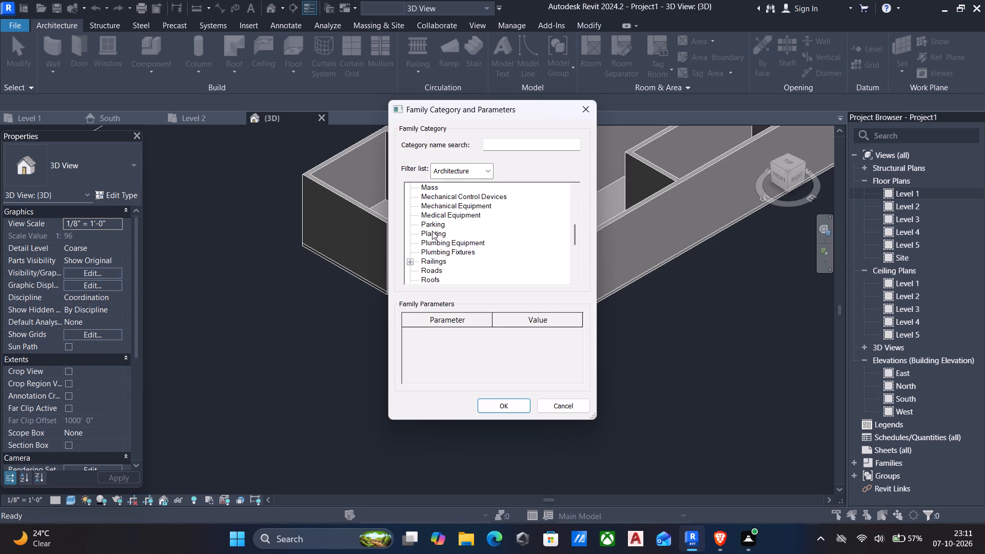
{"action": "scroll", "coordinate": [432, 231], "scroll_direction": "down", "scroll_amount": 13}
{"action": "left_click", "coordinate": [431, 237]}
{"action": "scroll", "coordinate": [462, 253], "scroll_direction": "down", "scroll_amount": 11}
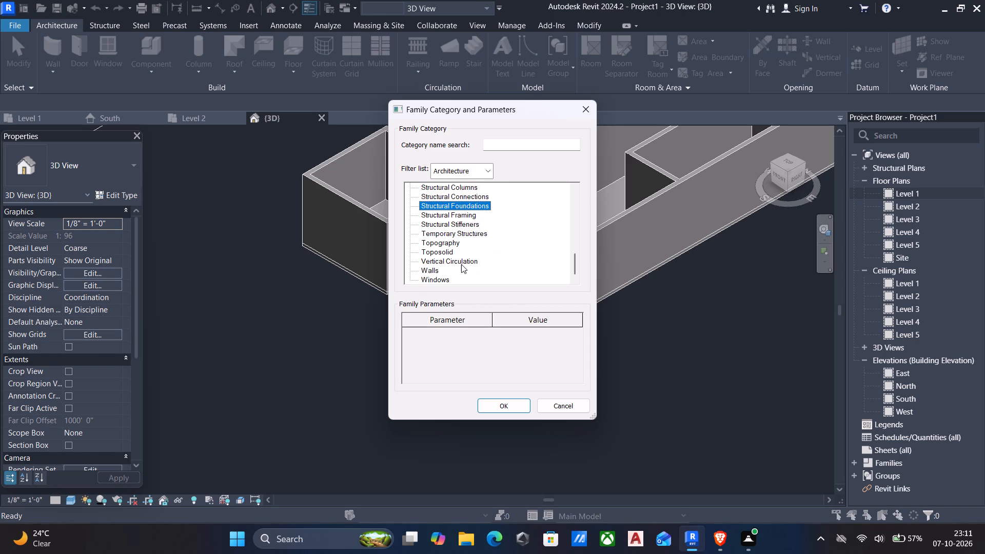
{"action": "scroll", "coordinate": [461, 264], "scroll_direction": "up", "scroll_amount": 6}
{"action": "scroll", "coordinate": [456, 216], "scroll_direction": "up", "scroll_amount": 6}
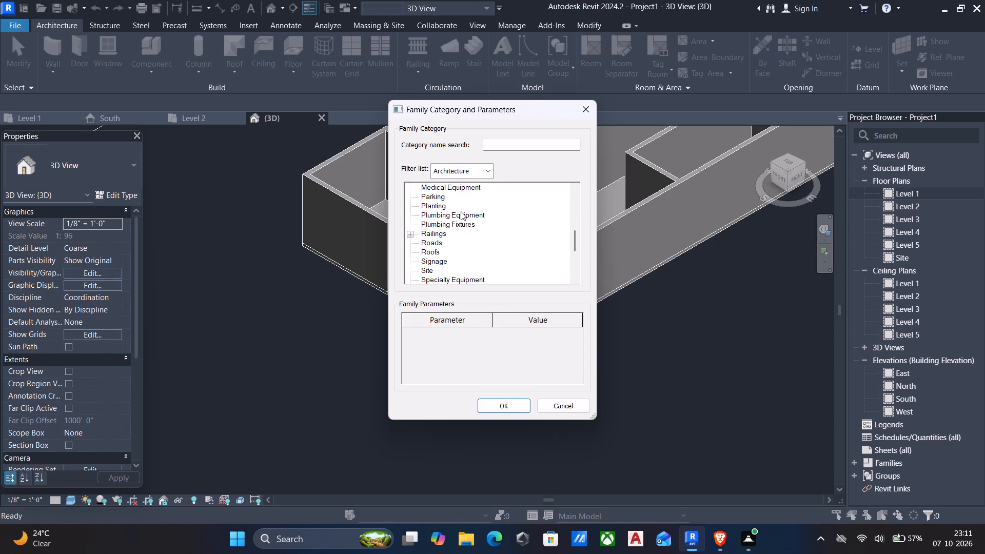
{"action": "scroll", "coordinate": [461, 211], "scroll_direction": "up", "scroll_amount": 17}
{"action": "scroll", "coordinate": [461, 211], "scroll_direction": "up", "scroll_amount": 12}
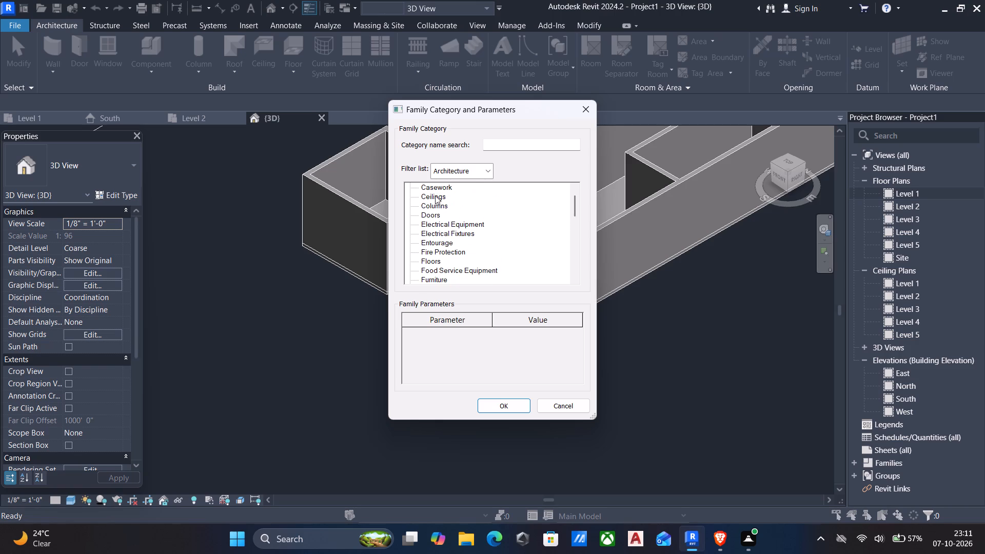
{"action": "scroll", "coordinate": [422, 232], "scroll_direction": "down", "scroll_amount": 2}
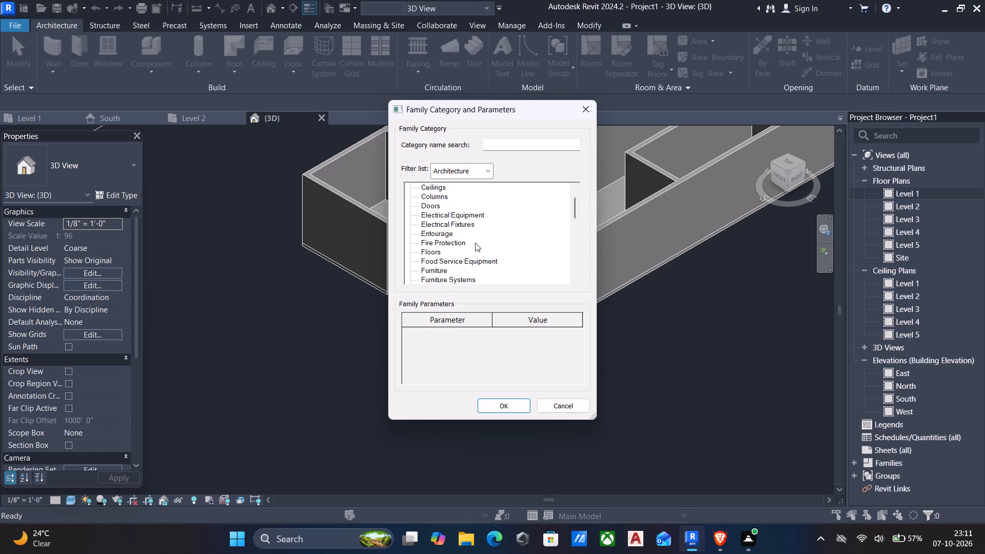
{"action": "scroll", "coordinate": [476, 243], "scroll_direction": "down", "scroll_amount": 3}
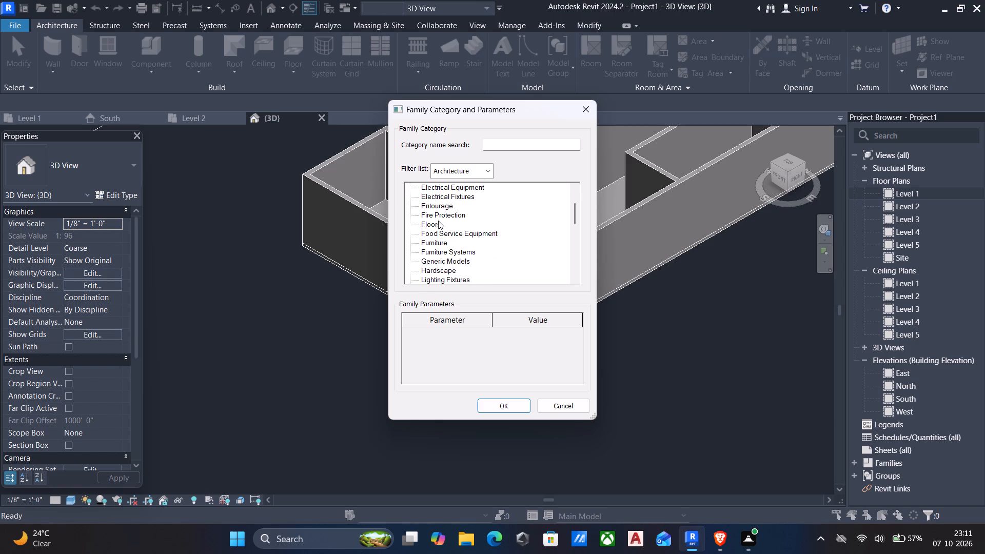
{"action": "scroll", "coordinate": [438, 221], "scroll_direction": "down", "scroll_amount": 3}
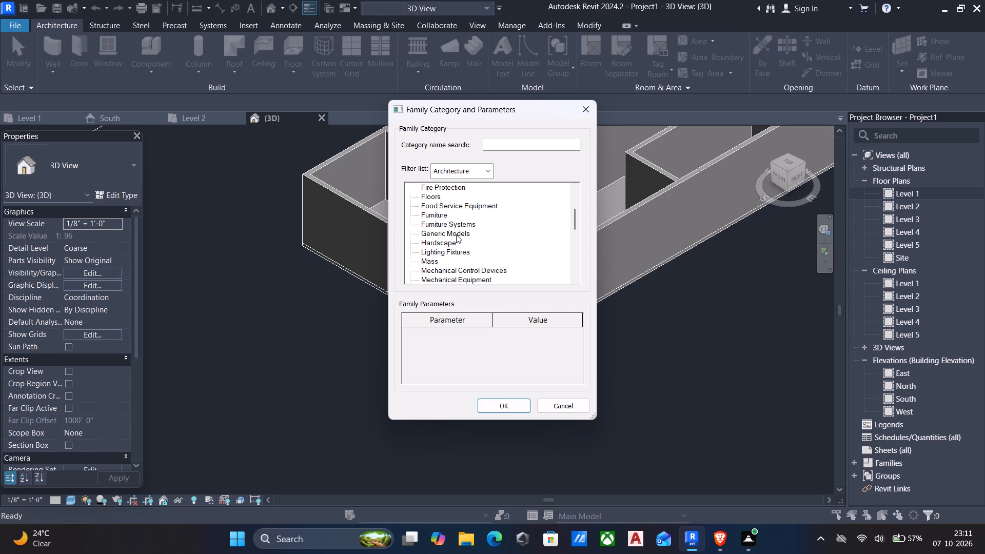
{"action": "left_click", "coordinate": [456, 233]}
{"action": "left_click", "coordinate": [497, 405]}
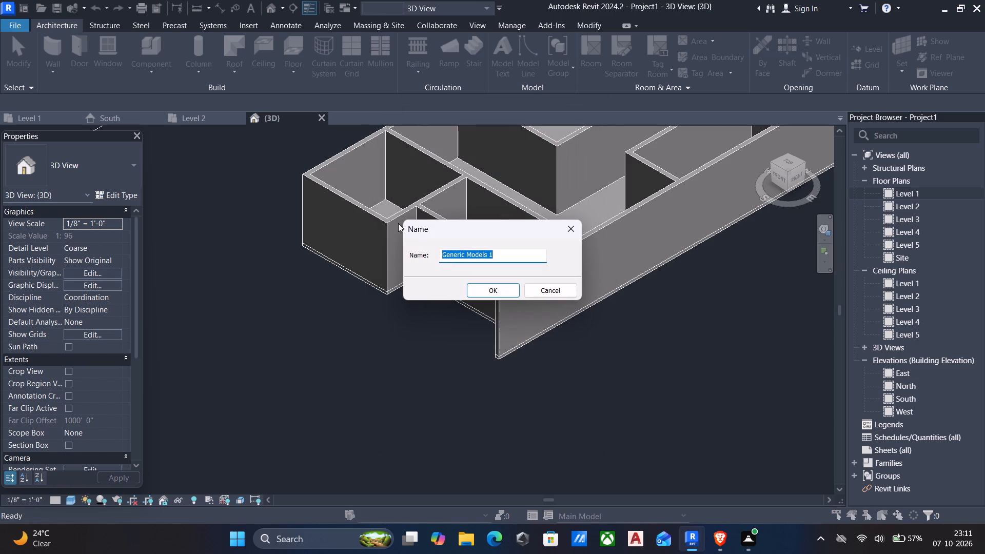
{"action": "left_click", "coordinate": [486, 296]}
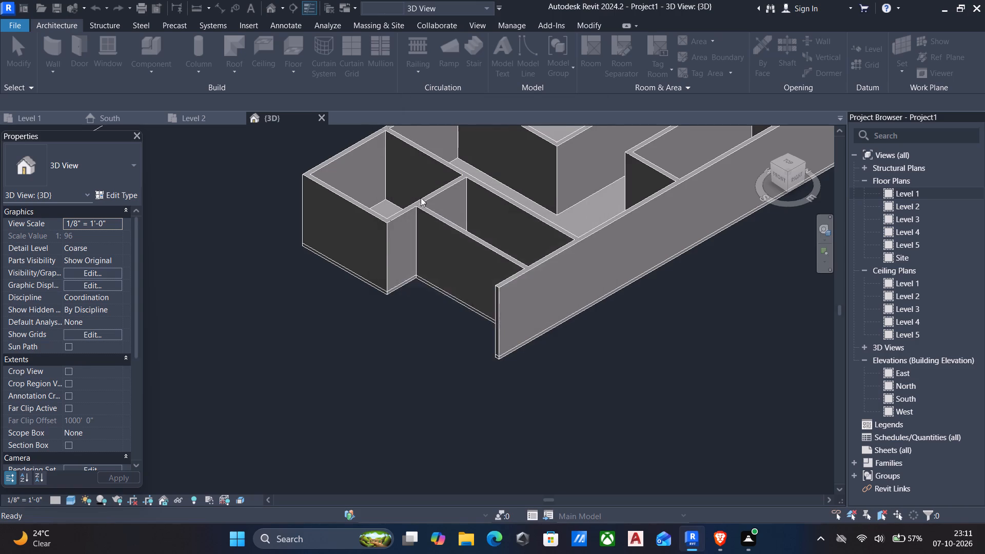
Start an extrusion and set its work plane to the ground floor slab's edge face on the short return wall at the recess.
{"action": "left_click", "coordinate": [103, 51]}
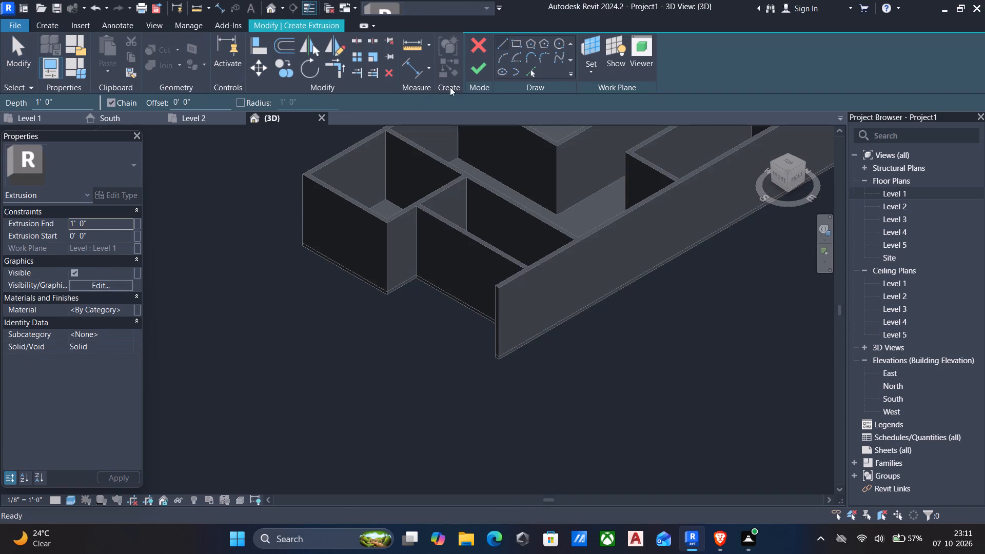
{"action": "left_click", "coordinate": [598, 75]}
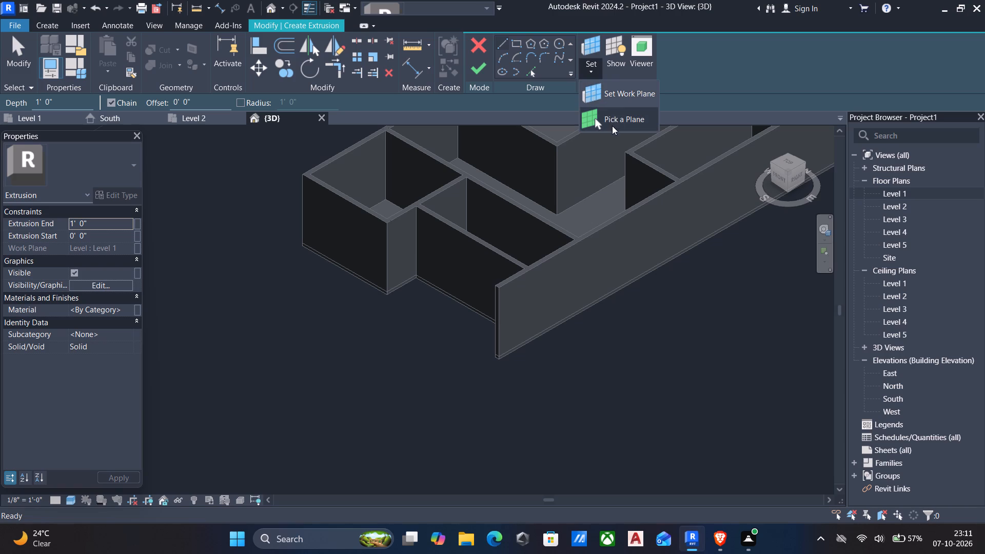
{"action": "left_click", "coordinate": [613, 118]}
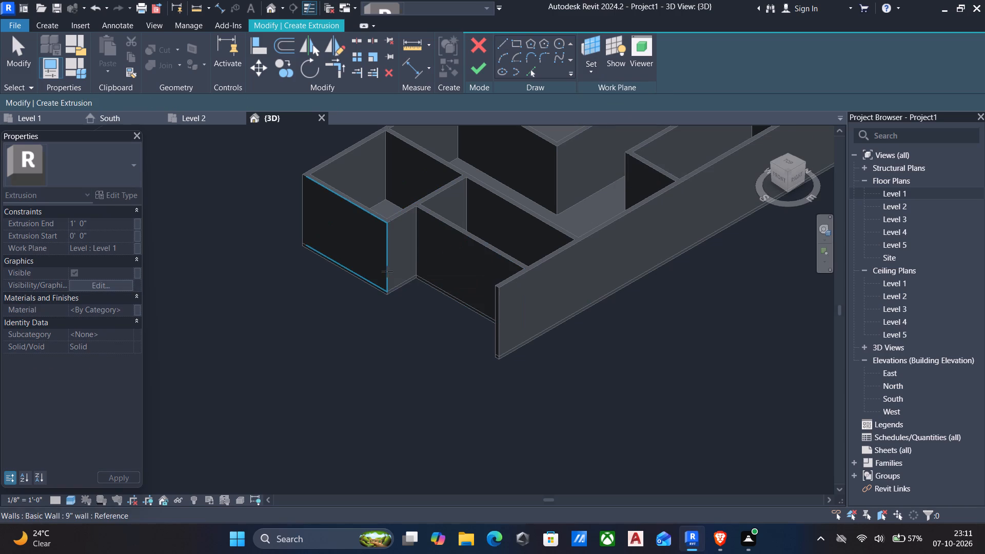
{"action": "scroll", "coordinate": [391, 294], "scroll_direction": "up", "scroll_amount": 3}
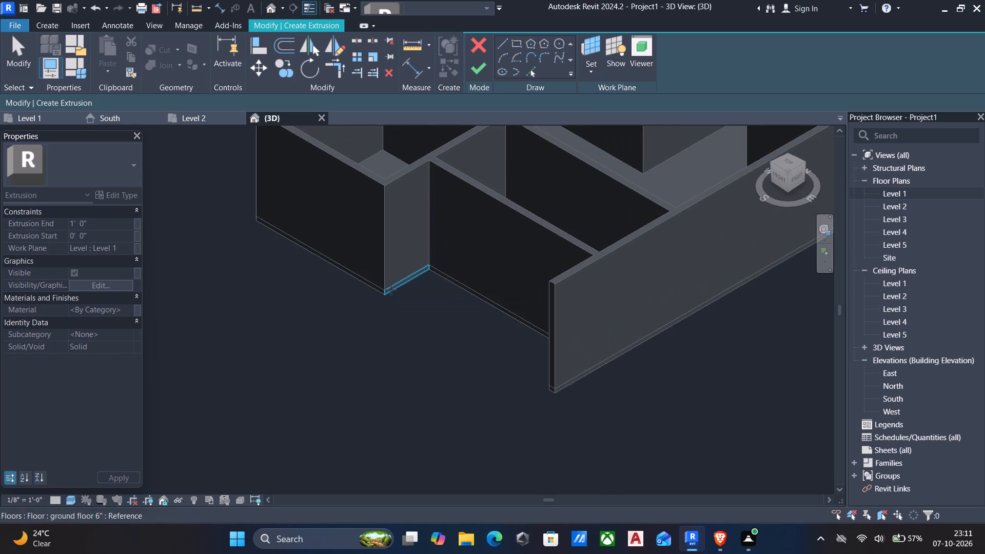
{"action": "left_click", "coordinate": [391, 290]}
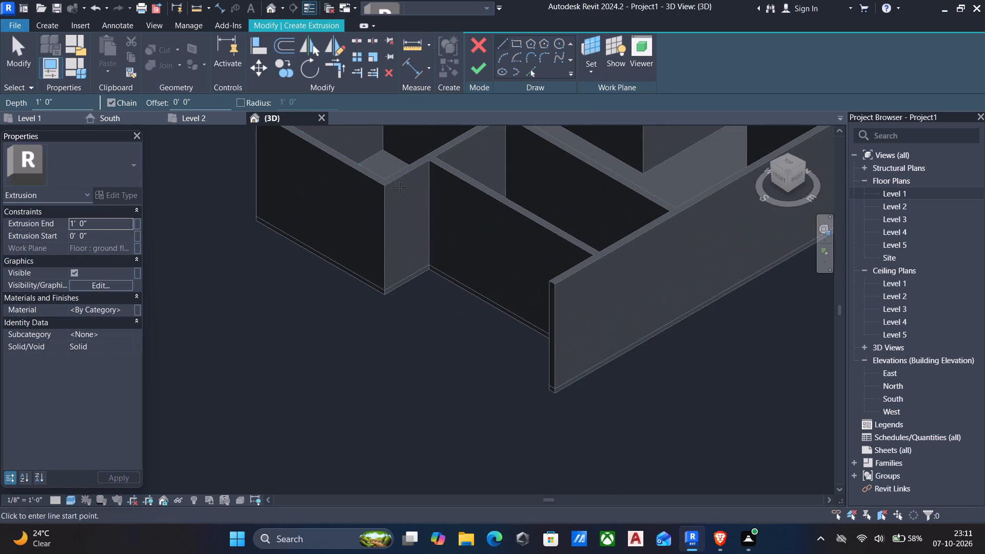
From the slab's bottom outer corner, sketch two stair steps with lines, each rising 8" and running 1' towards the recess.
{"action": "left_click", "coordinate": [498, 43]}
{"action": "scroll", "coordinate": [387, 294], "scroll_direction": "up", "scroll_amount": 5}
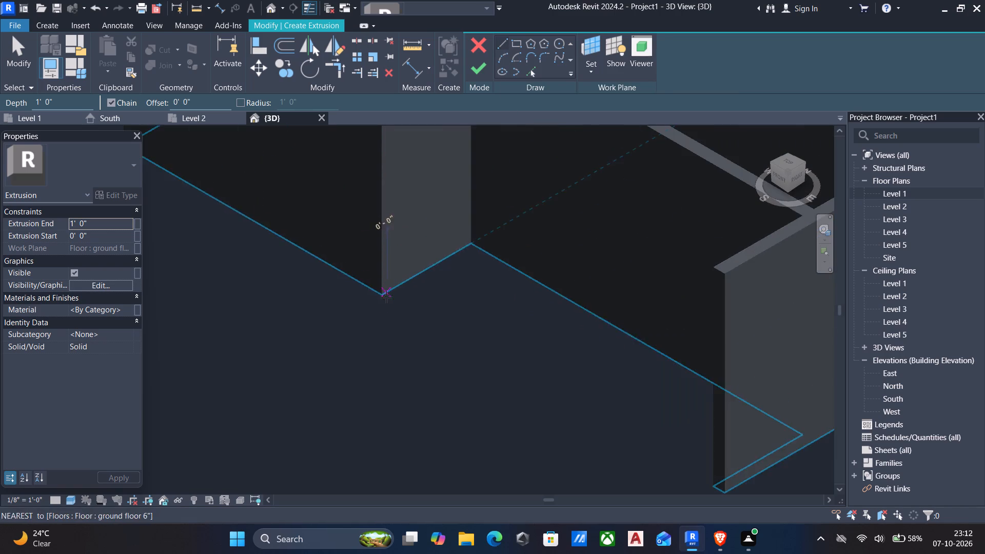
{"action": "scroll", "coordinate": [385, 305], "scroll_direction": "up", "scroll_amount": 5}
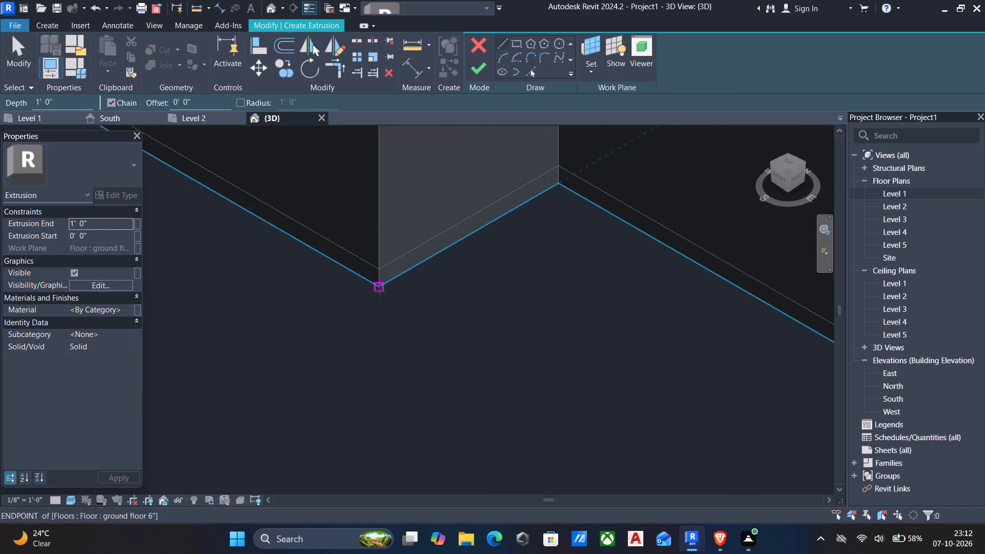
{"action": "left_click", "coordinate": [380, 291]}
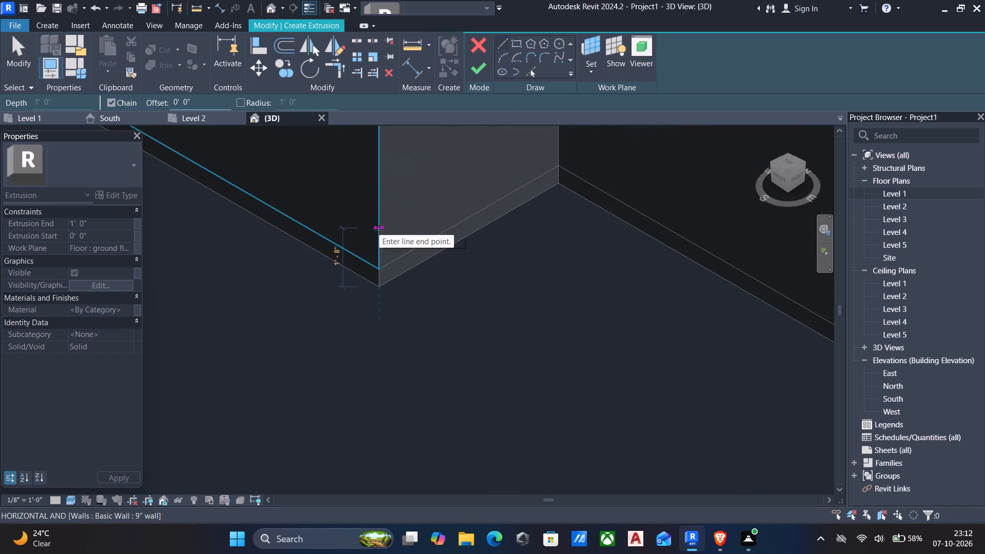
{"action": "type", "text": "8\""}
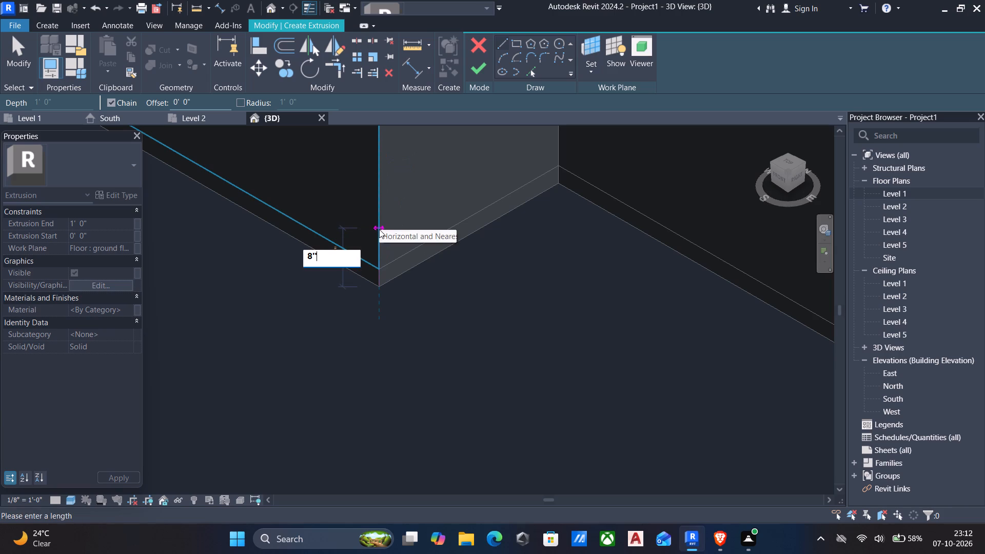
{"action": "key", "text": "Return"}
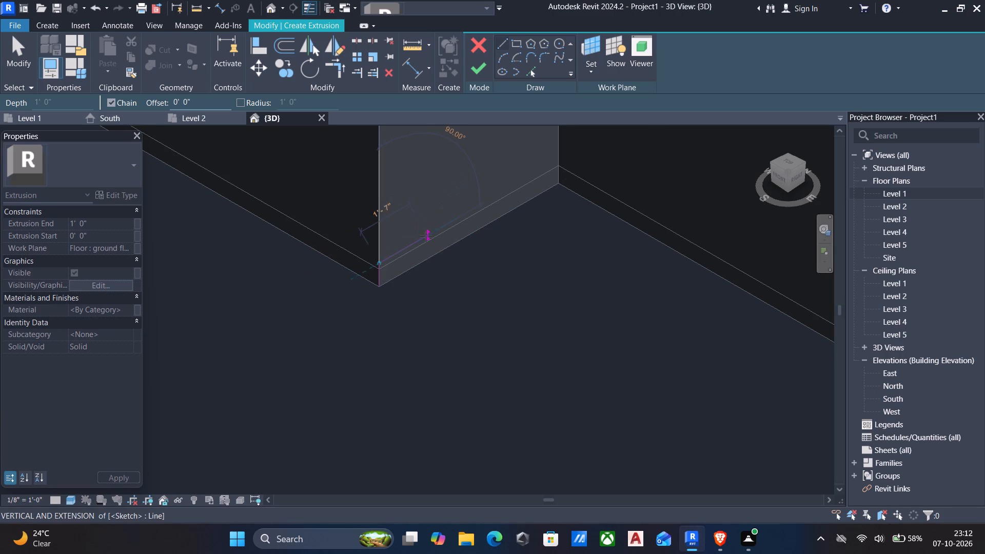
{"action": "scroll", "coordinate": [416, 246], "scroll_direction": "up", "scroll_amount": 3}
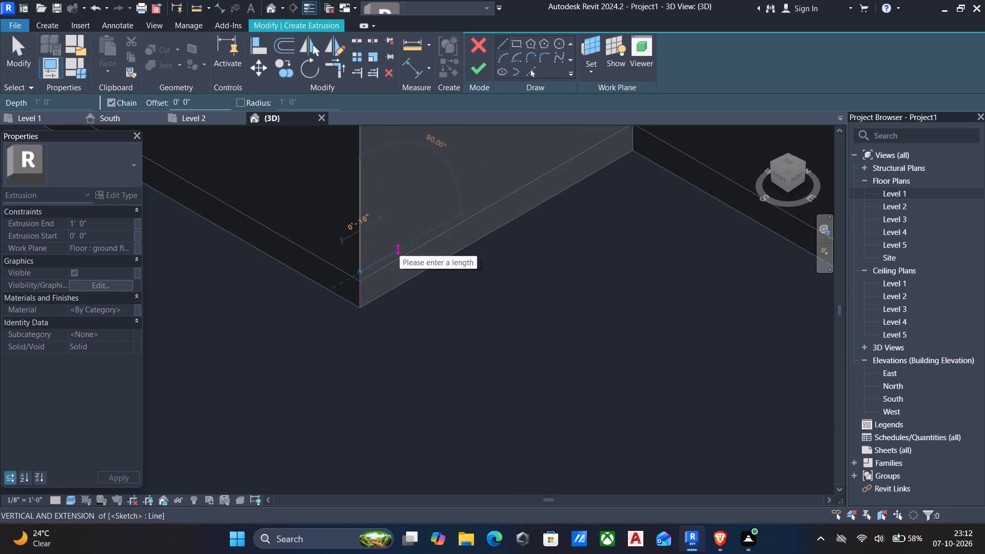
{"action": "type", "text": "1'"}
{"action": "key", "text": "Return"}
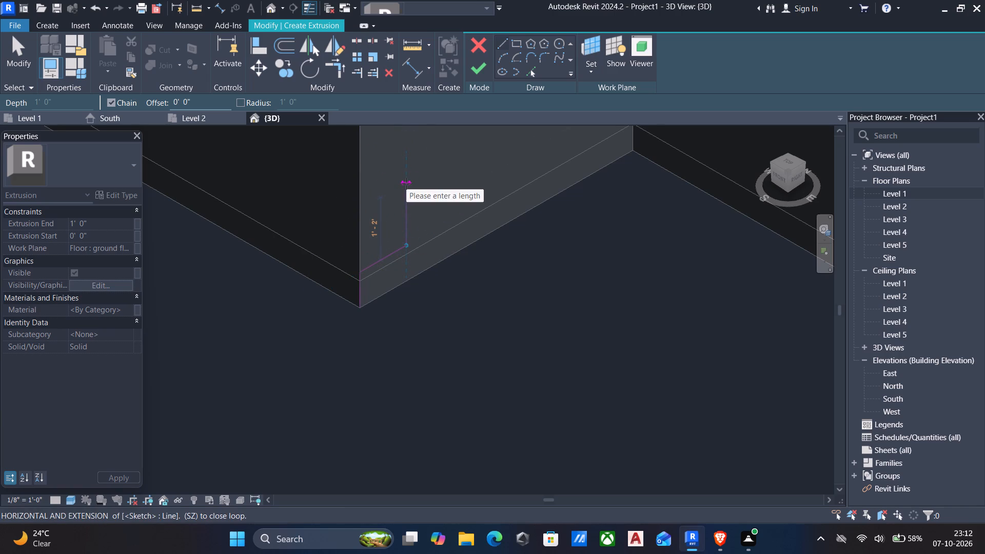
{"action": "key", "text": "8"}
{"action": "key", "text": "shift+quotedbl"}
{"action": "key", "text": "Return"}
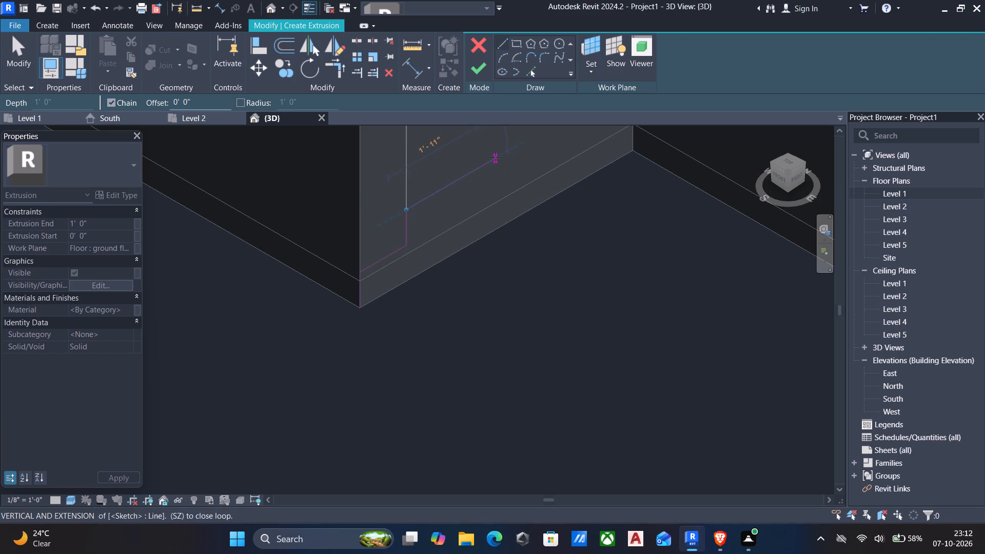
{"action": "type", "text": "1'"}
{"action": "key", "text": "Return"}
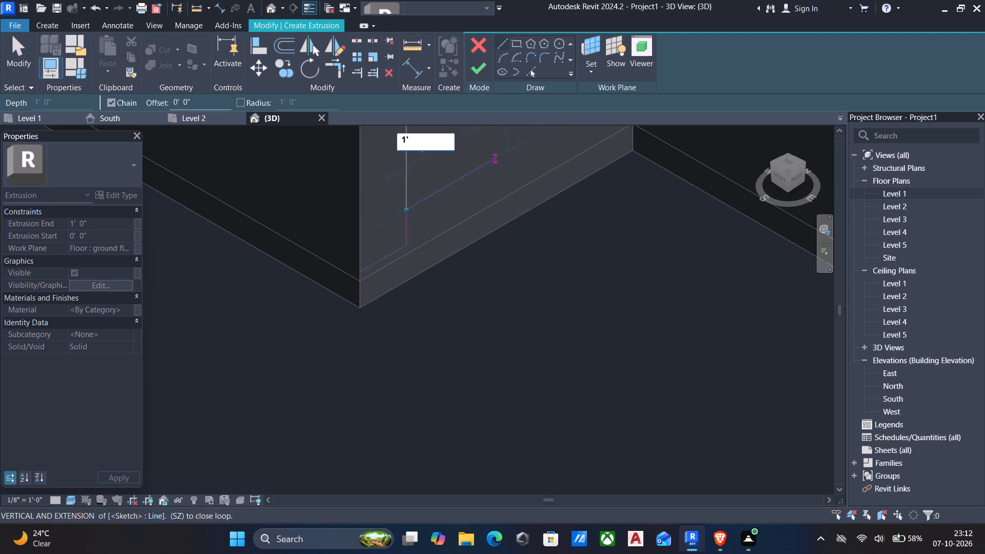
Add a third 8" riser, run the top line to the recess's inner corner, and close the profile down and along the slab bottom.
{"action": "scroll", "coordinate": [495, 158], "scroll_direction": "down", "scroll_amount": 1}
{"action": "middle_click_drag", "start_coordinate": [488, 183], "coordinate": [481, 281]}
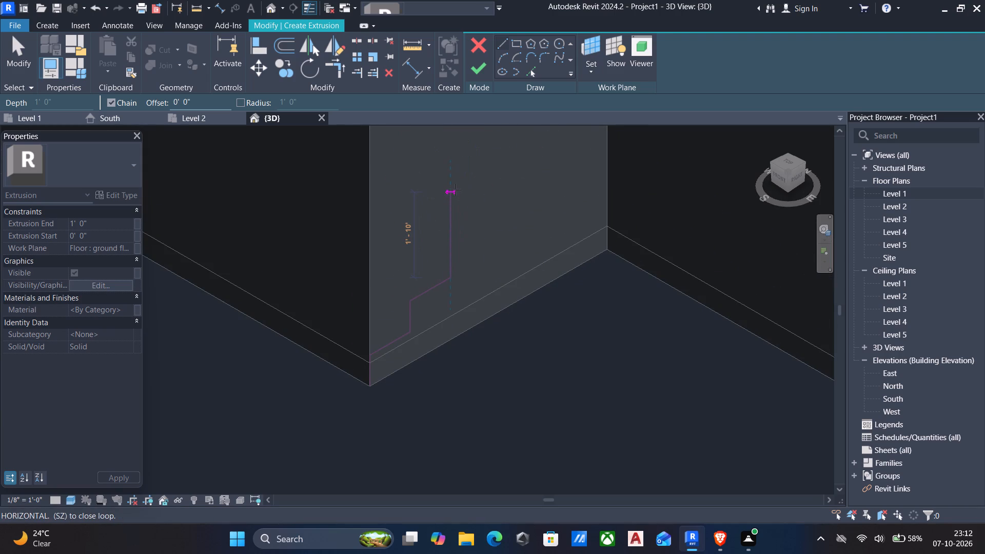
{"action": "type", "text": "8\""}
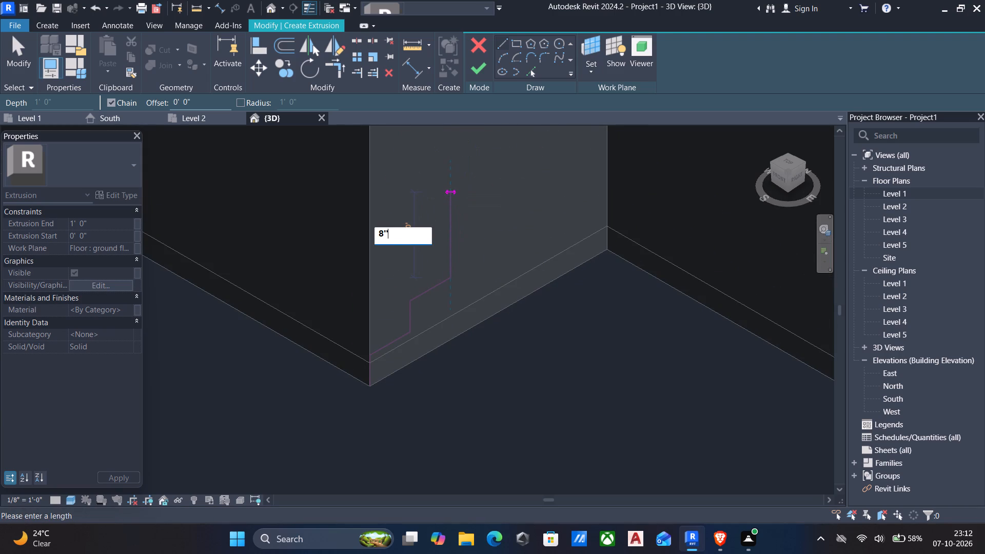
{"action": "key", "text": "Return"}
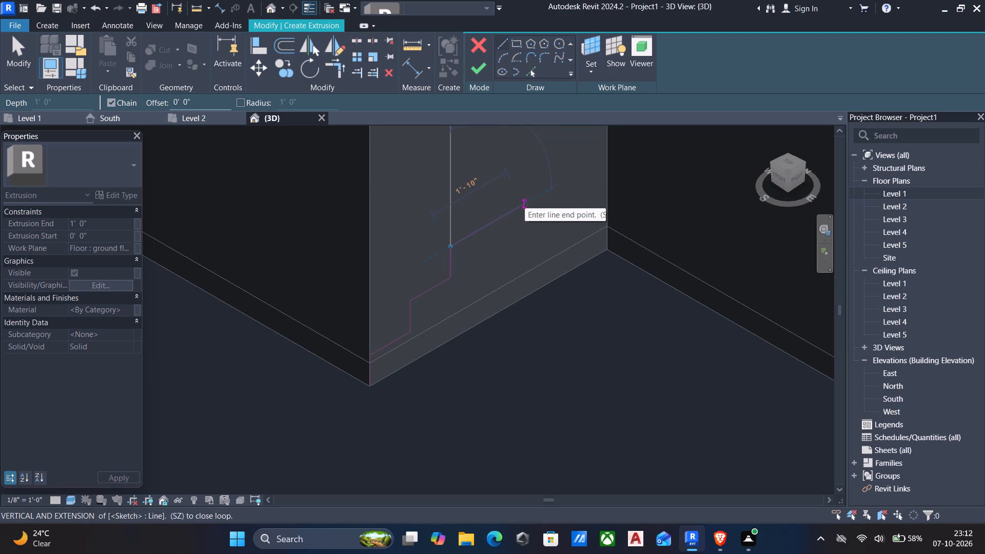
{"action": "left_click", "coordinate": [604, 157]}
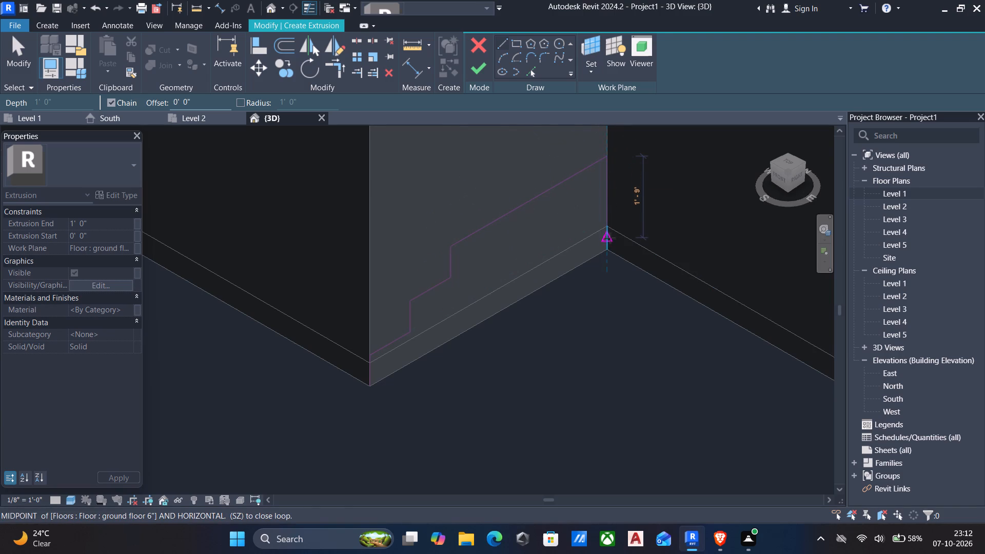
{"action": "left_click", "coordinate": [609, 250]}
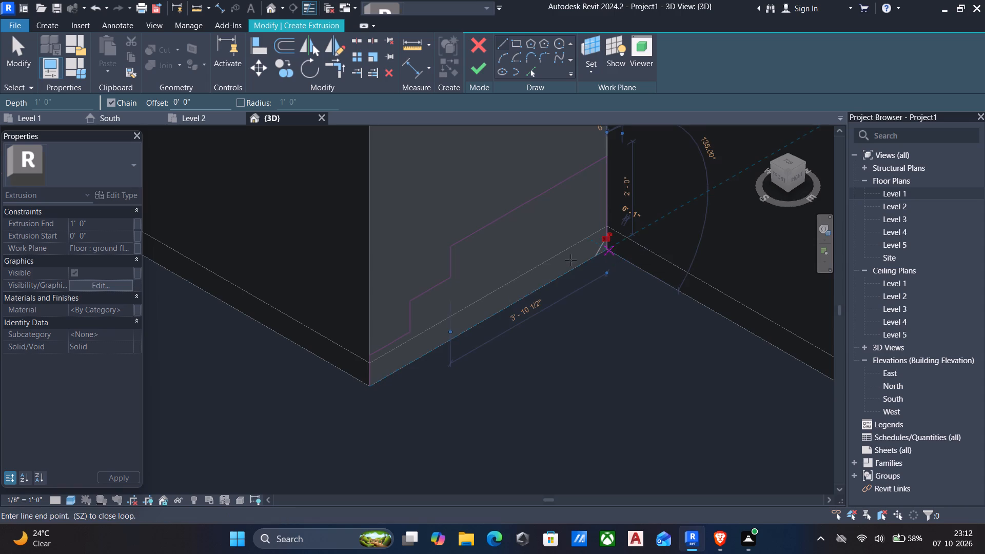
{"action": "left_click", "coordinate": [372, 388]}
{"action": "scroll", "coordinate": [508, 344], "scroll_direction": "down", "scroll_amount": 3}
{"action": "key", "text": "Escape"}
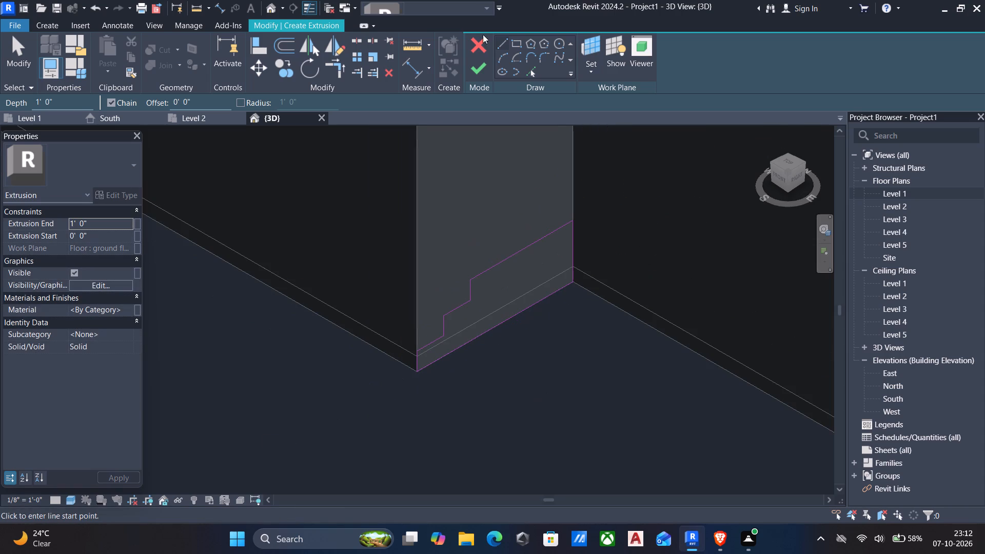
Finish the stepped sketch and stretch the extrusion along the recessed wall to a depth of about 18'-1".
{"action": "left_click", "coordinate": [482, 63]}
{"action": "scroll", "coordinate": [475, 172], "scroll_direction": "down", "scroll_amount": 5}
{"action": "middle_click_drag", "start_coordinate": [502, 260], "coordinate": [531, 255], "text": "shift"}
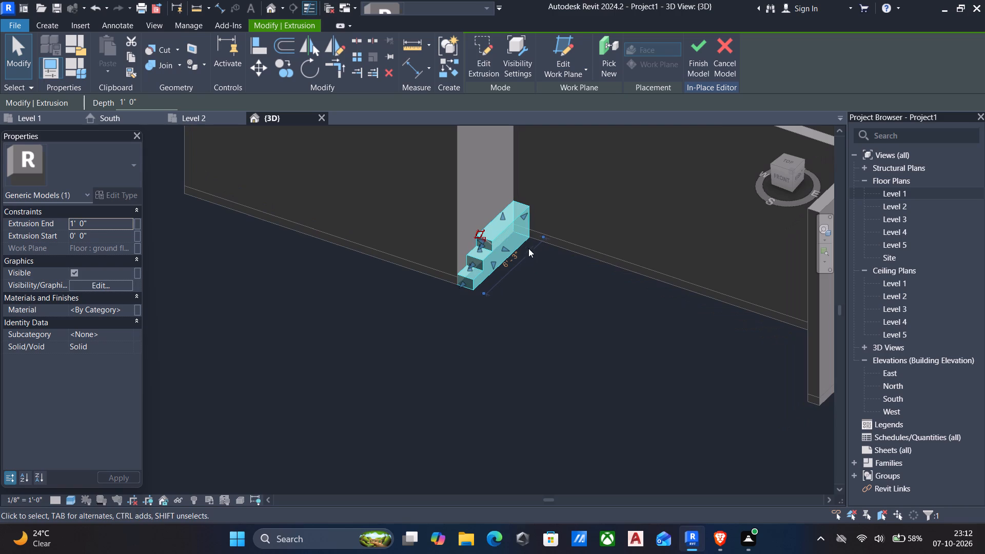
{"action": "left_click_drag", "start_coordinate": [504, 248], "coordinate": [776, 339]}
{"action": "scroll", "coordinate": [678, 353], "scroll_direction": "down", "scroll_amount": 1}
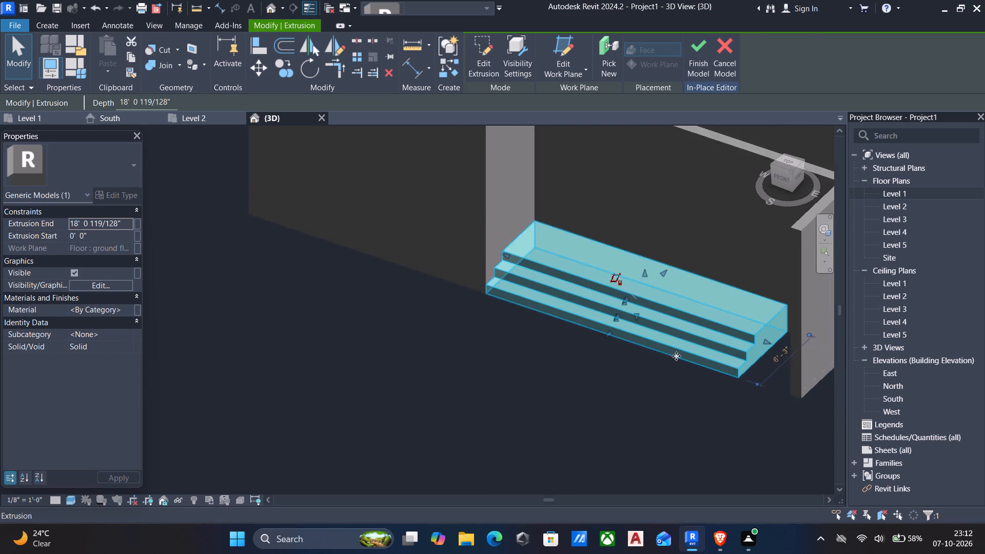
{"action": "scroll", "coordinate": [676, 356], "scroll_direction": "down", "scroll_amount": 2}
{"action": "middle_click_drag", "start_coordinate": [675, 364], "coordinate": [709, 350], "text": "shift"}
{"action": "key", "text": "Escape"}
Examine the stepped extrusion in 3D from the front and the side, and select it.
{"action": "middle_click_drag", "start_coordinate": [689, 362], "coordinate": [726, 335], "text": "shift"}
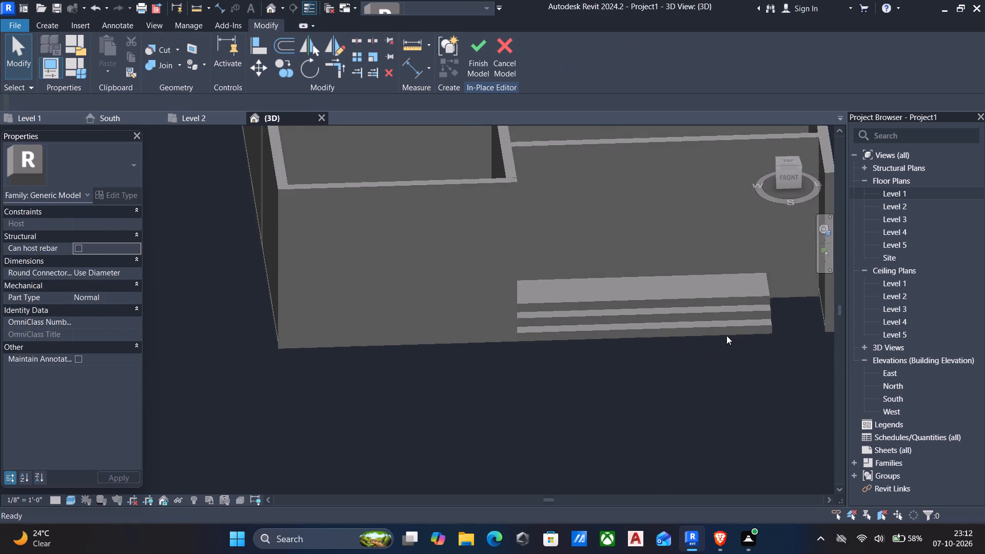
{"action": "scroll", "coordinate": [727, 335], "scroll_direction": "up", "scroll_amount": 1}
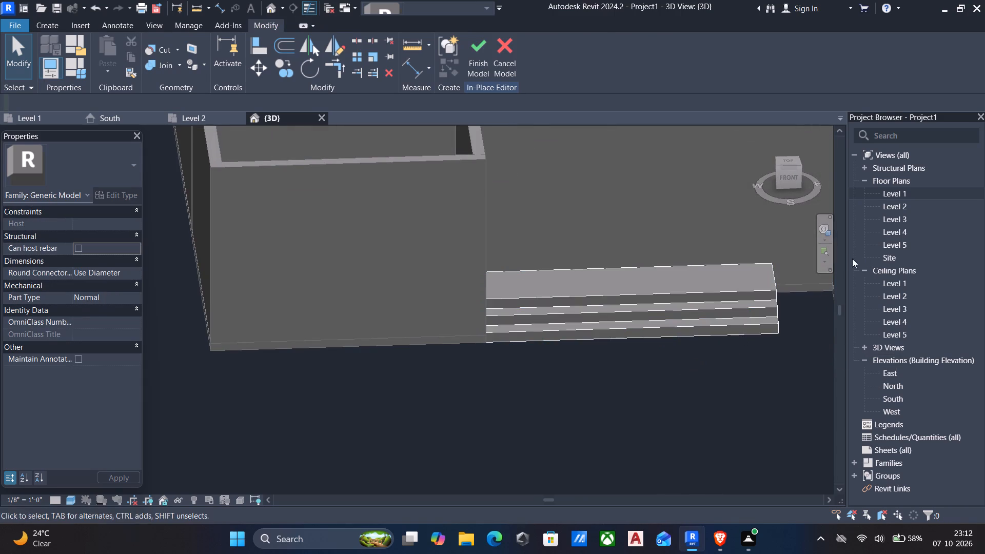
{"action": "scroll", "coordinate": [732, 343], "scroll_direction": "down", "scroll_amount": 1}
{"action": "middle_click_drag", "start_coordinate": [731, 343], "coordinate": [580, 327]}
{"action": "scroll", "coordinate": [580, 327], "scroll_direction": "up", "scroll_amount": 1}
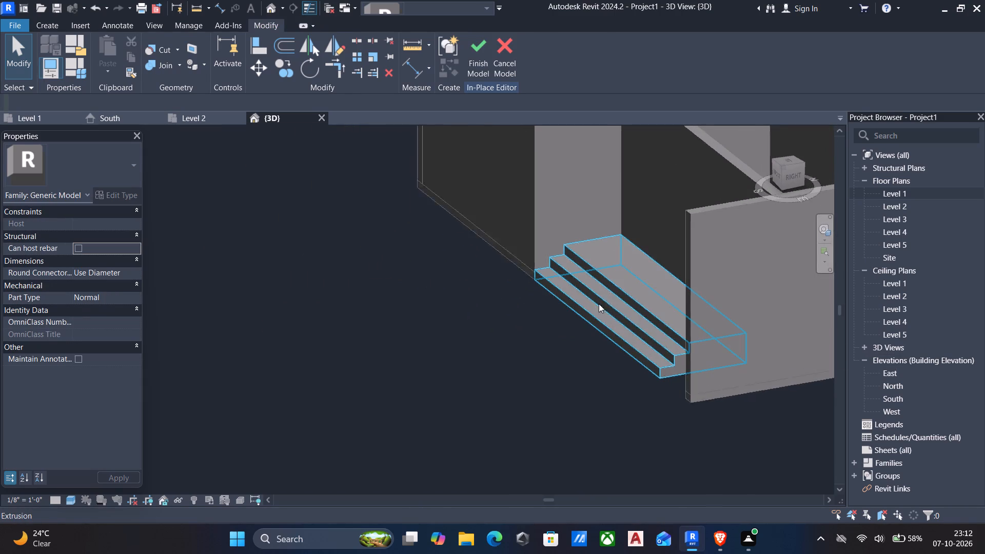
{"action": "left_click", "coordinate": [596, 310]}
{"action": "scroll", "coordinate": [684, 342], "scroll_direction": "up", "scroll_amount": 4}
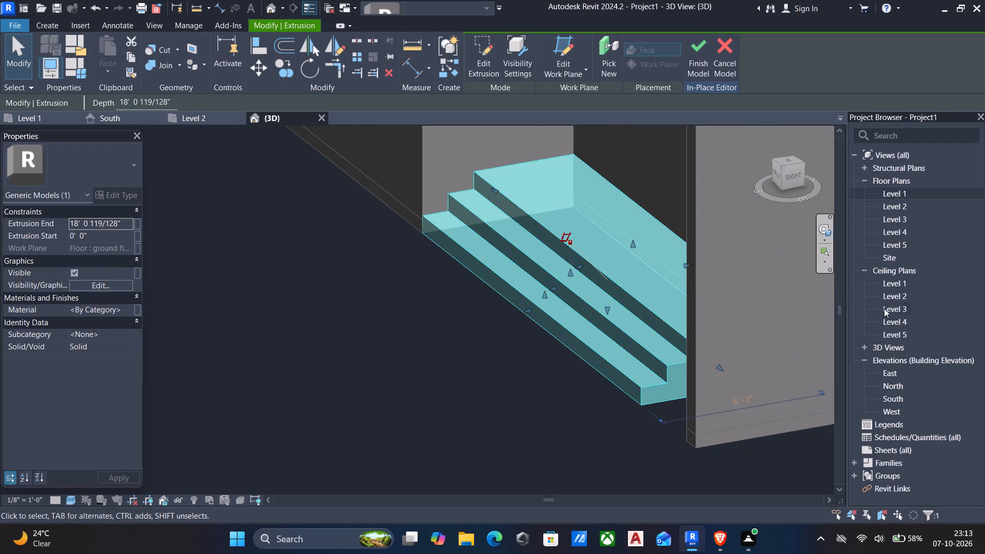
Examine the position of the selected stepped extrusion in the North, South, East and West elevations.
{"action": "double_click", "coordinate": [890, 386]}
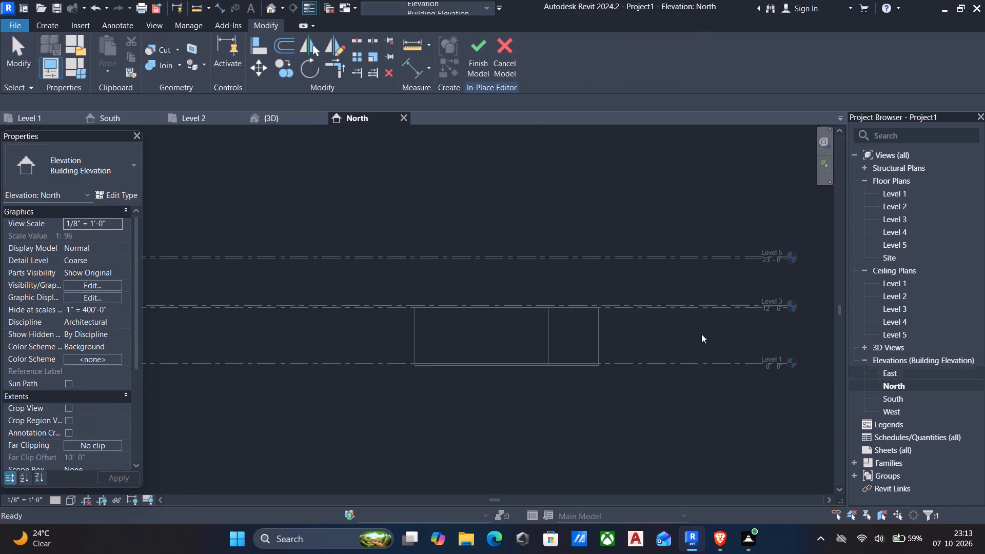
{"action": "scroll", "coordinate": [505, 361], "scroll_direction": "up", "scroll_amount": 4}
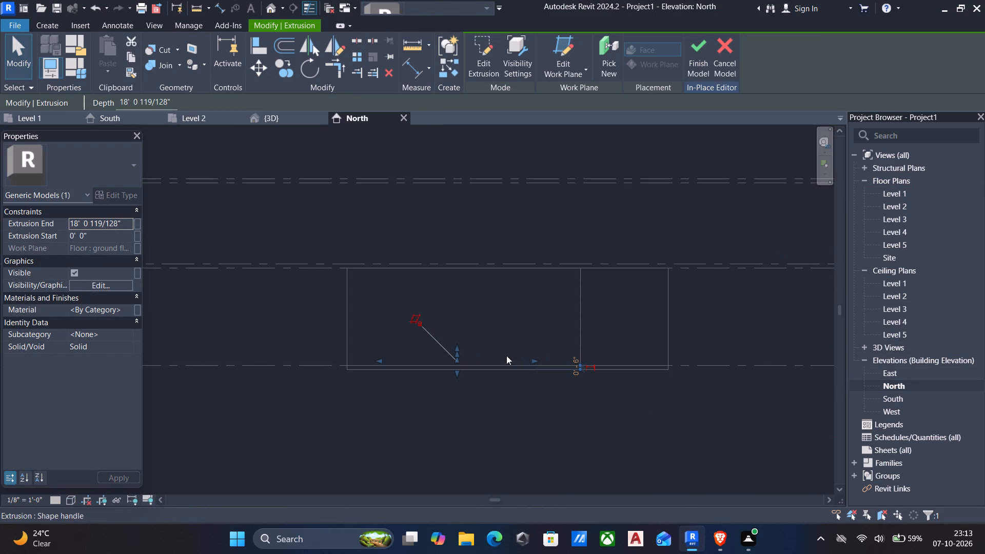
{"action": "double_click", "coordinate": [897, 400]}
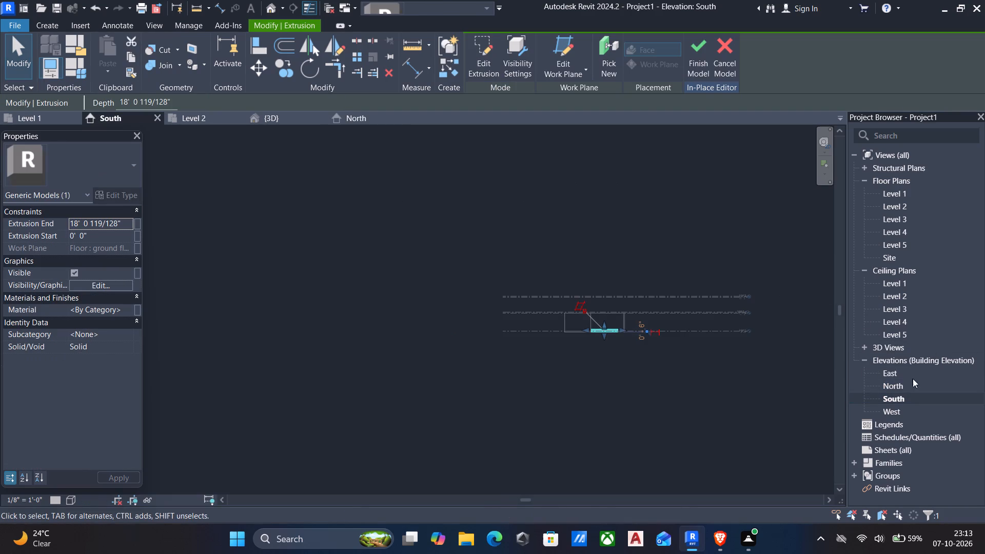
{"action": "double_click", "coordinate": [907, 375]}
{"action": "scroll", "coordinate": [638, 354], "scroll_direction": "down", "scroll_amount": 3}
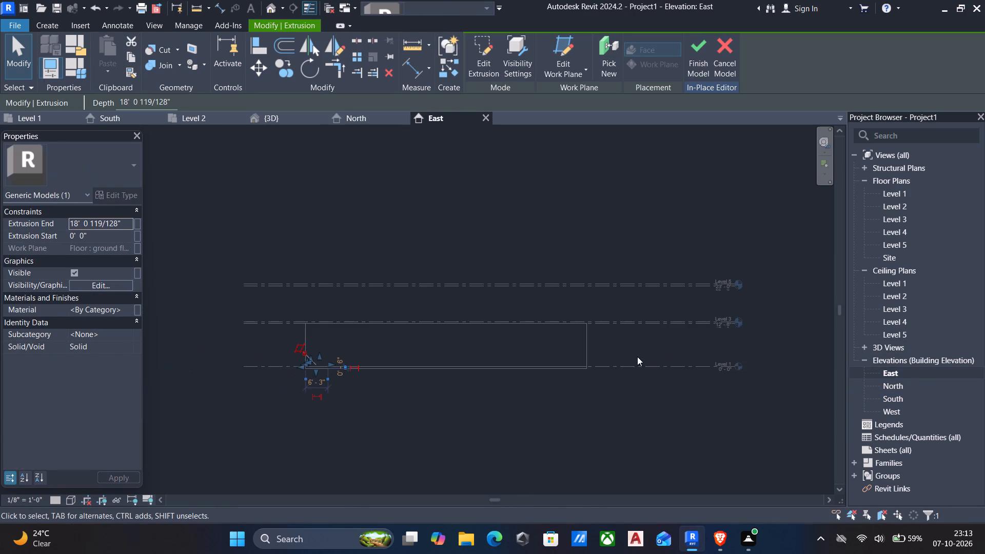
{"action": "scroll", "coordinate": [773, 383], "scroll_direction": "up", "scroll_amount": 3}
{"action": "double_click", "coordinate": [887, 409]}
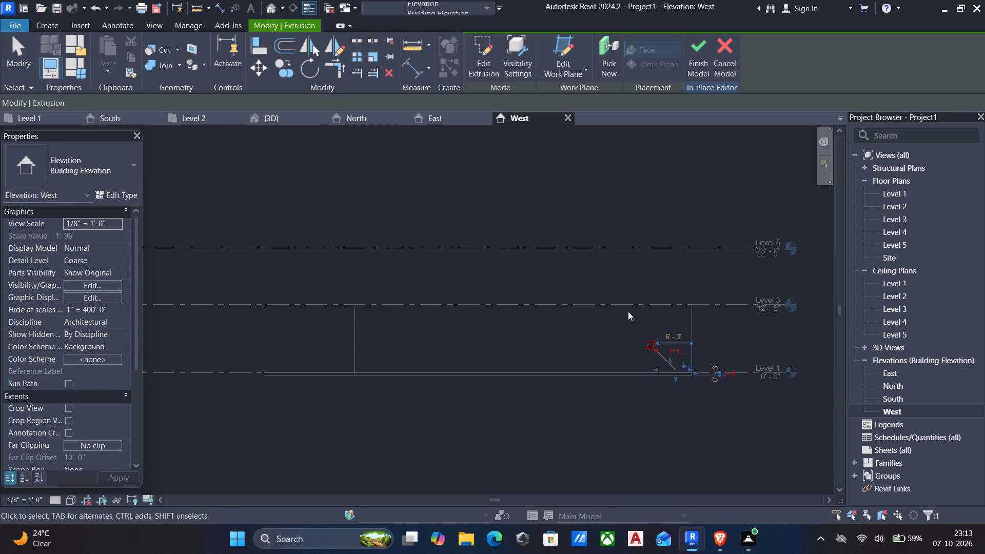
{"action": "scroll", "coordinate": [586, 322], "scroll_direction": "down", "scroll_amount": 4}
{"action": "middle_click_drag", "start_coordinate": [585, 327], "coordinate": [634, 331]}
{"action": "scroll", "coordinate": [975, 398], "scroll_direction": "up", "scroll_amount": 2}
{"action": "double_click", "coordinate": [918, 384]}
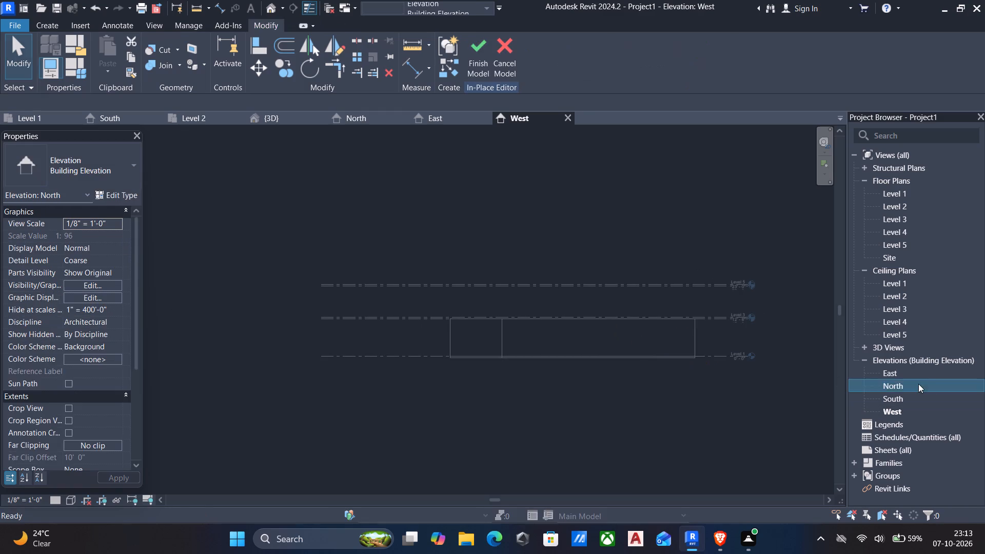
{"action": "scroll", "coordinate": [773, 349], "scroll_direction": "down", "scroll_amount": 2}
{"action": "scroll", "coordinate": [580, 356], "scroll_direction": "up", "scroll_amount": 4}
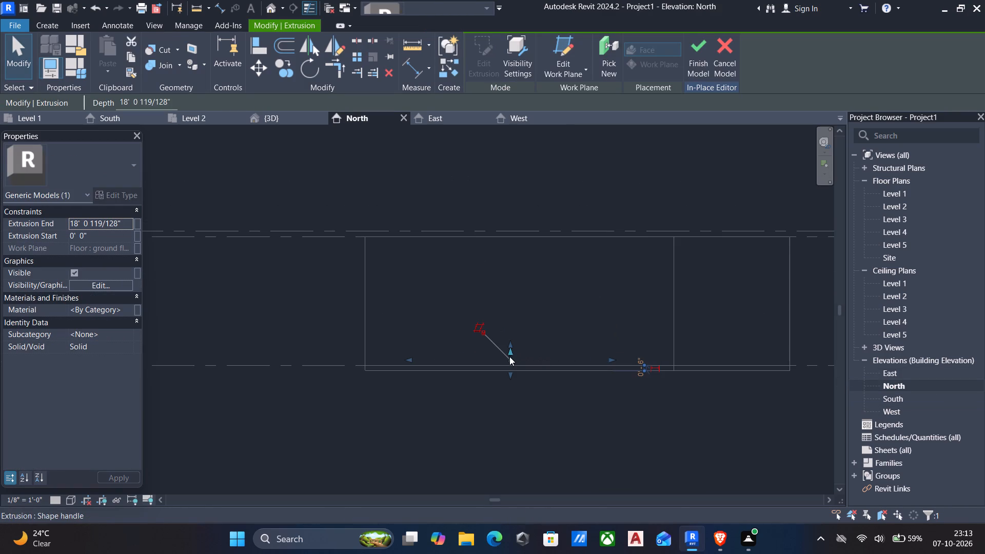
{"action": "scroll", "coordinate": [629, 359], "scroll_direction": "down", "scroll_amount": 1}
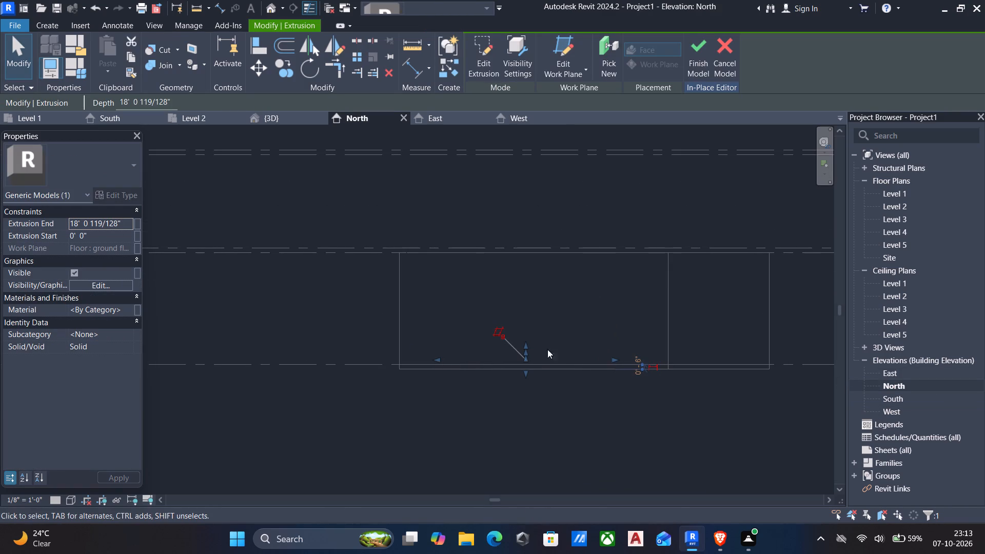
In the South elevation, stretch the stepped extrusion past the outer side wall to a depth of about 34'-7", and check it in 3D.
{"action": "double_click", "coordinate": [892, 394]}
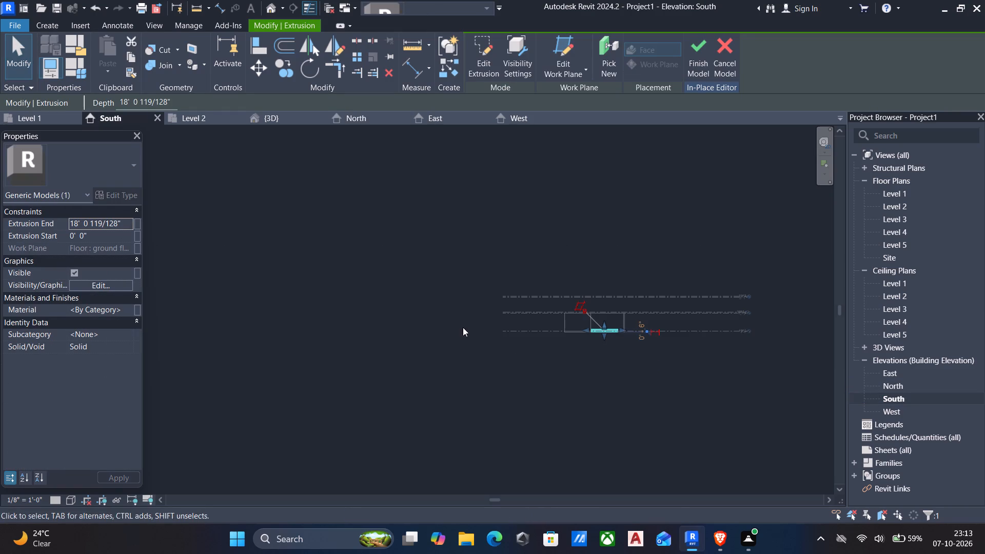
{"action": "scroll", "coordinate": [617, 322], "scroll_direction": "up", "scroll_amount": 16}
{"action": "scroll", "coordinate": [655, 342], "scroll_direction": "up", "scroll_amount": 5}
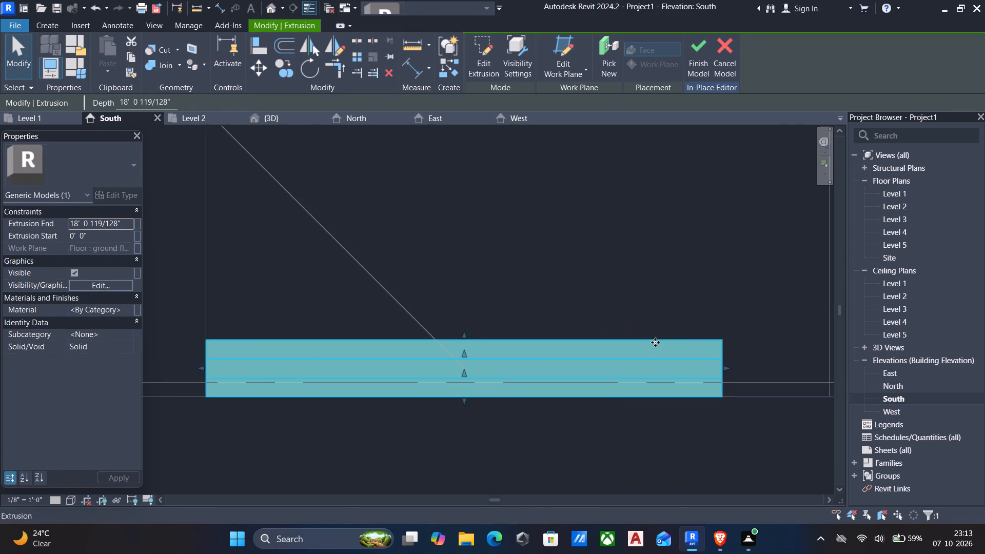
{"action": "scroll", "coordinate": [658, 339], "scroll_direction": "down", "scroll_amount": 6}
{"action": "scroll", "coordinate": [687, 345], "scroll_direction": "up", "scroll_amount": 5}
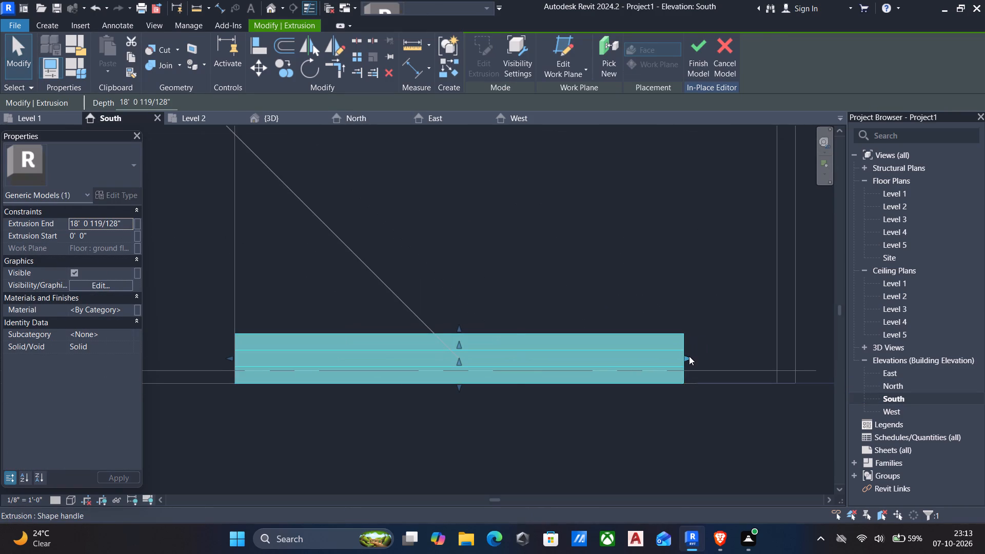
{"action": "scroll", "coordinate": [689, 356], "scroll_direction": "down", "scroll_amount": 6}
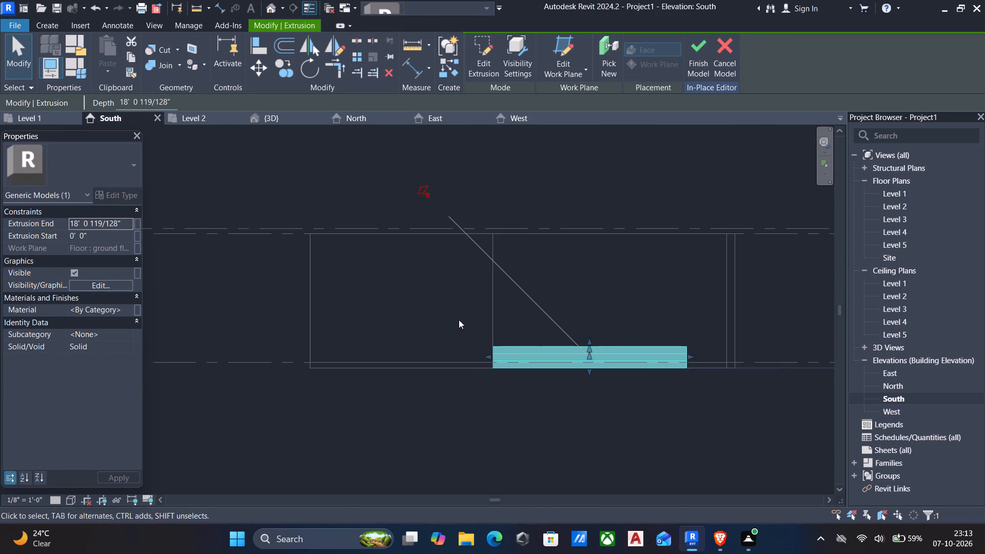
{"action": "scroll", "coordinate": [459, 320], "scroll_direction": "down", "scroll_amount": 4}
{"action": "left_click_drag", "start_coordinate": [587, 339], "coordinate": [690, 347]}
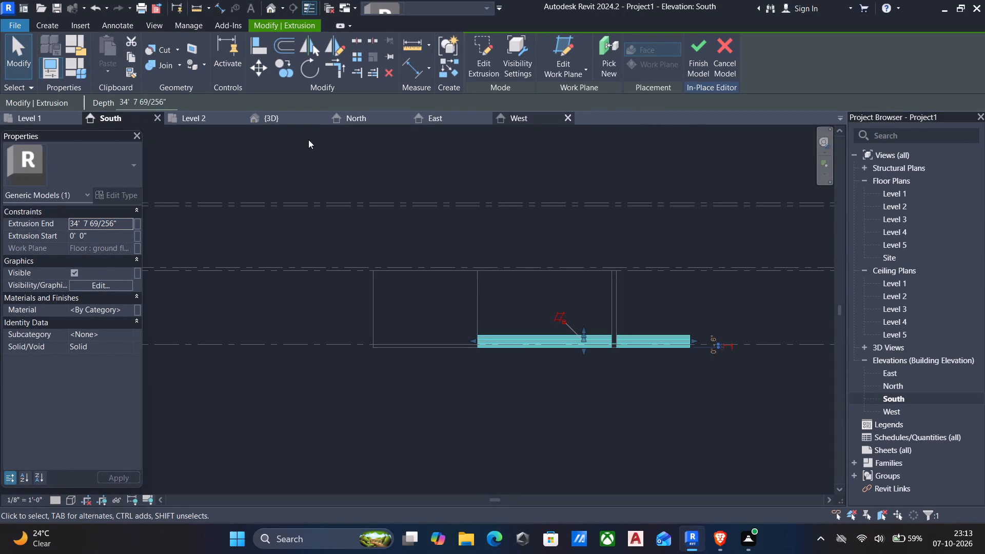
{"action": "left_click", "coordinate": [265, 115]}
{"action": "scroll", "coordinate": [509, 259], "scroll_direction": "down", "scroll_amount": 10}
{"action": "scroll", "coordinate": [574, 289], "scroll_direction": "up", "scroll_amount": 3}
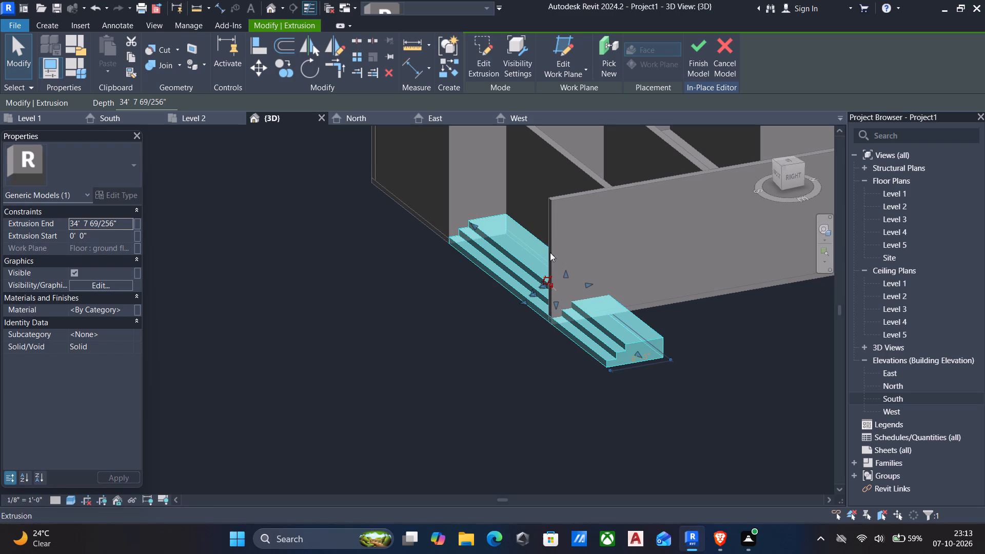
{"action": "scroll", "coordinate": [897, 405], "scroll_direction": "up", "scroll_amount": 1}
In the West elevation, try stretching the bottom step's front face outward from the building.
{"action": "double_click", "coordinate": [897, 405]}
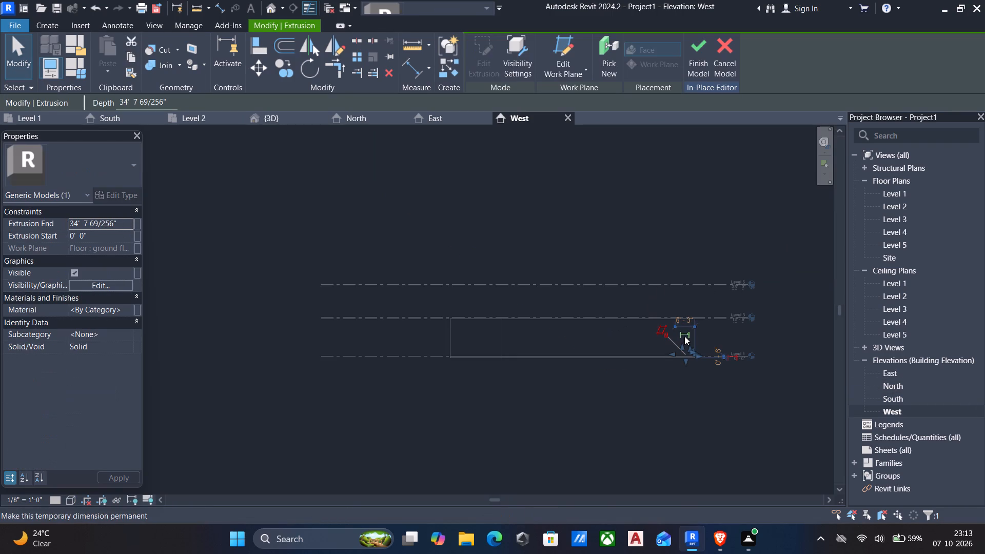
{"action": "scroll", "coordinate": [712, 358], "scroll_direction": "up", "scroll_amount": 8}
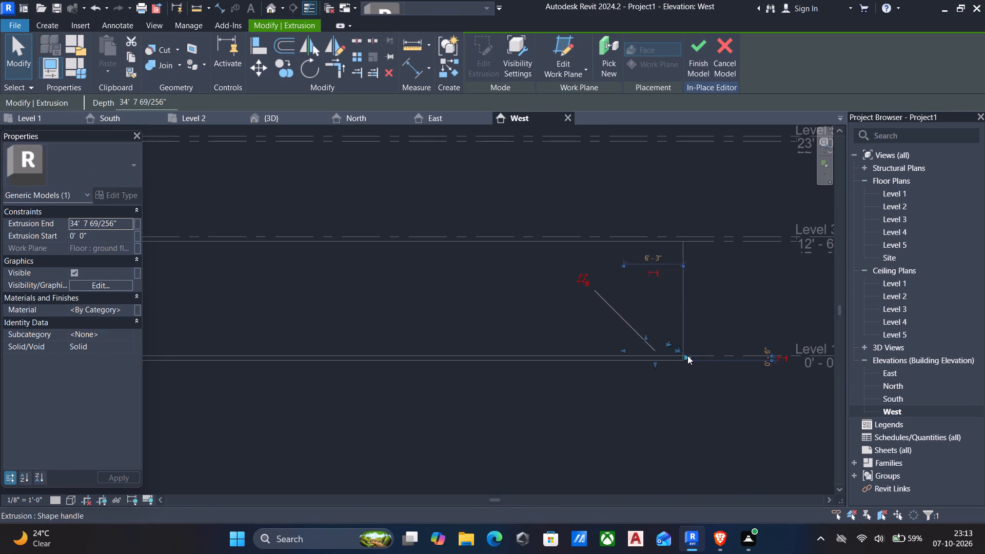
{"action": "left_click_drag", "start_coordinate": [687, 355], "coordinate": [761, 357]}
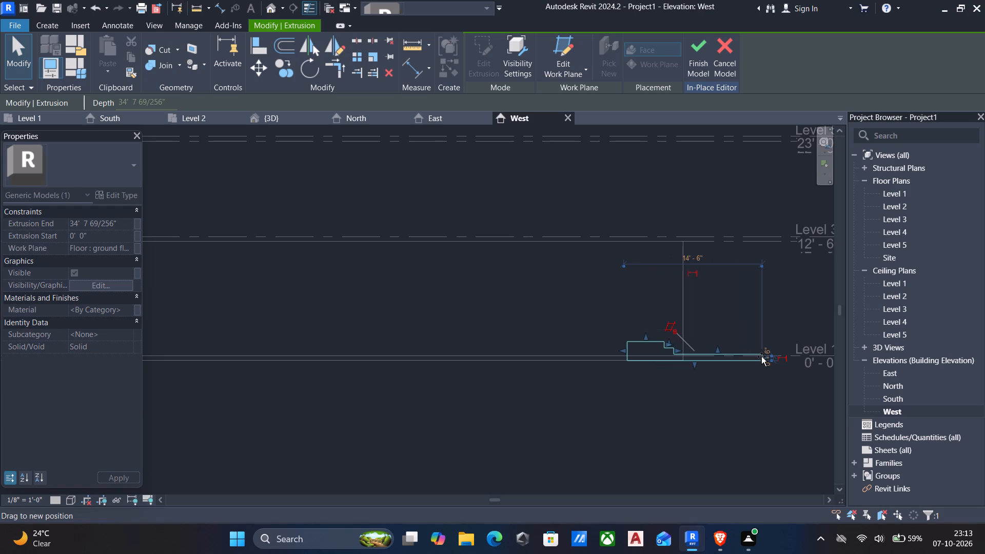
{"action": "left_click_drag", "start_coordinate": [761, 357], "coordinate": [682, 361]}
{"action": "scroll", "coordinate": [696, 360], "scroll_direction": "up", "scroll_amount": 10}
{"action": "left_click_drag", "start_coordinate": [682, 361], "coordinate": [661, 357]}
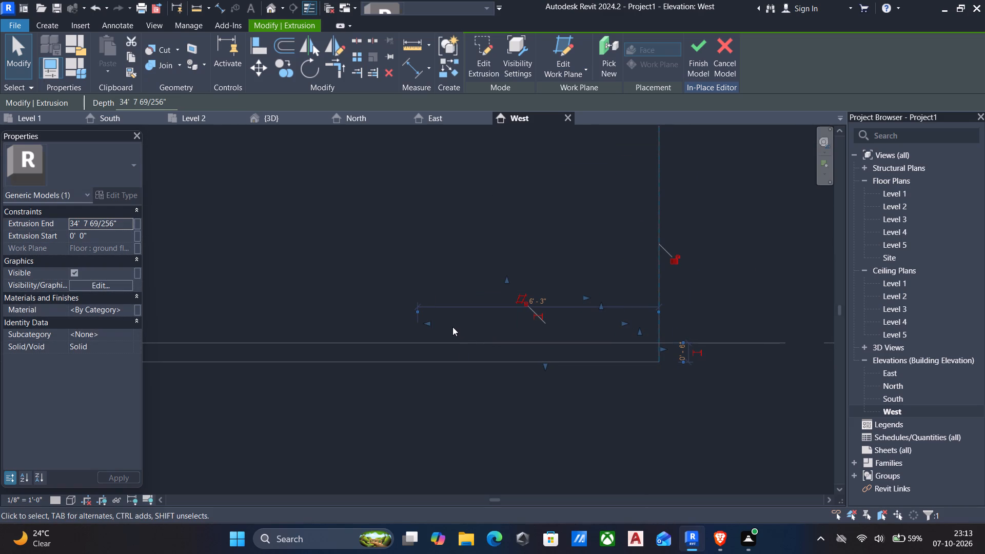
Stretch the extrusion's back face further towards the building interior, deepening the top landing.
{"action": "left_click_drag", "start_coordinate": [429, 321], "coordinate": [182, 301]}
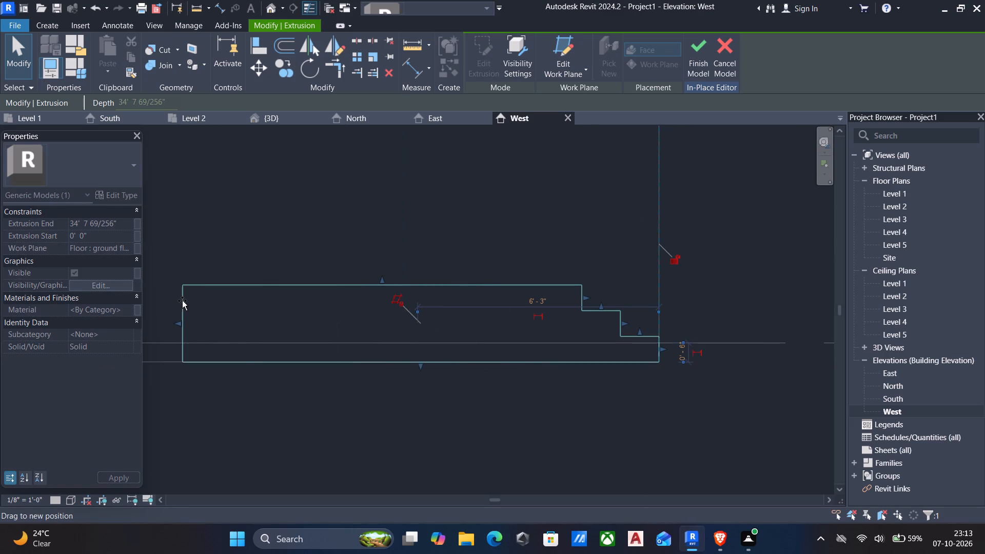
{"action": "left_click_drag", "start_coordinate": [182, 301], "coordinate": [304, 308]}
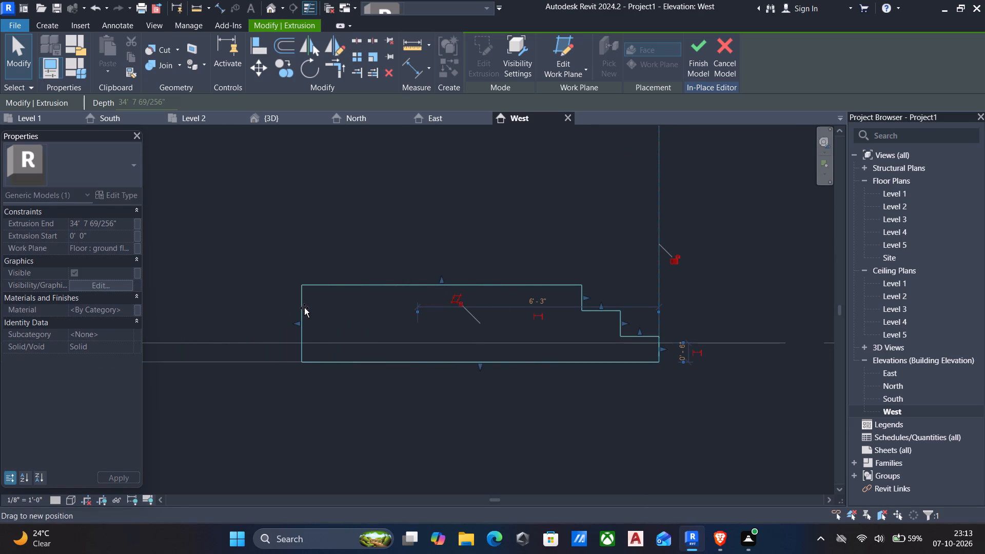
{"action": "left_click_drag", "start_coordinate": [304, 308], "coordinate": [332, 309]}
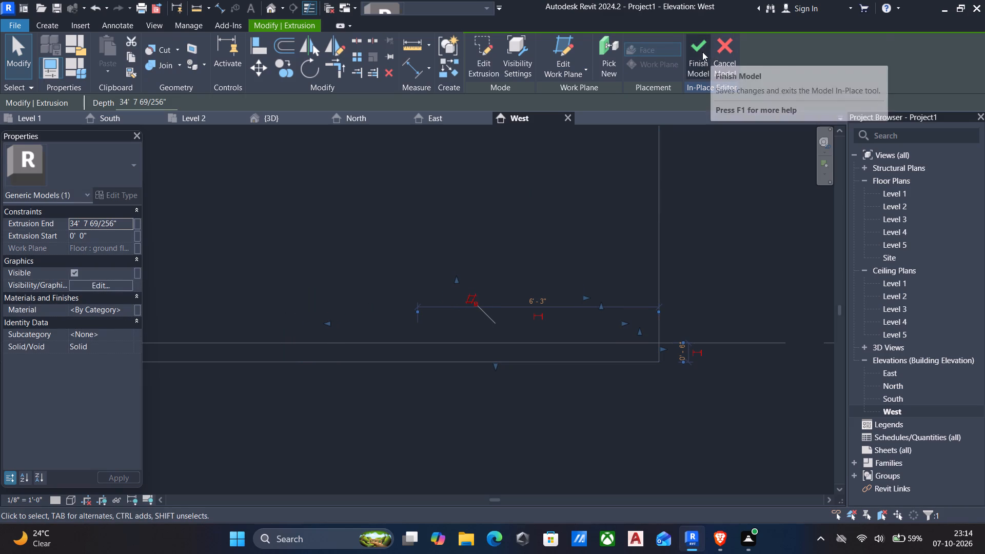
Examine the deepened stepped extrusion against the recess and side wall in 3D from several angles.
{"action": "left_click", "coordinate": [286, 119]}
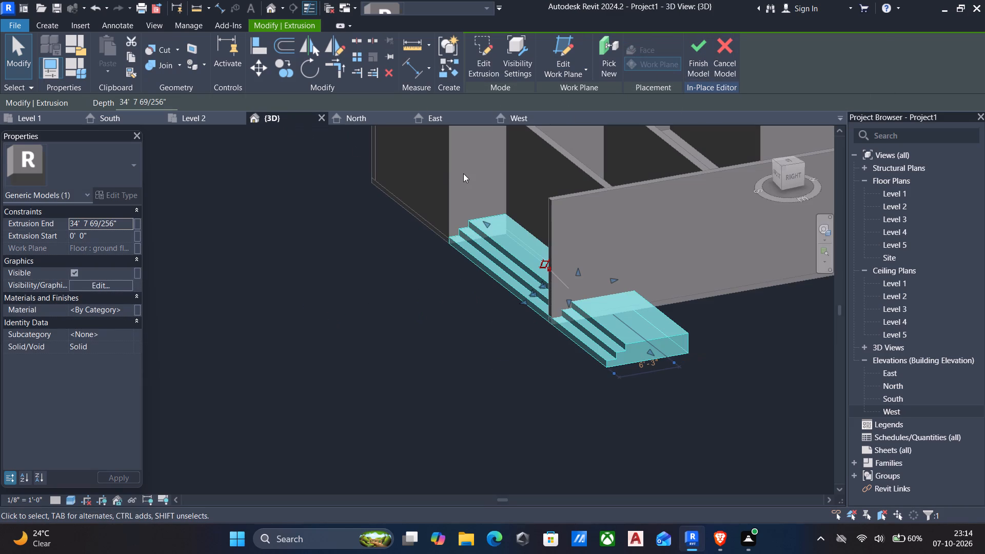
{"action": "scroll", "coordinate": [527, 233], "scroll_direction": "down", "scroll_amount": 3}
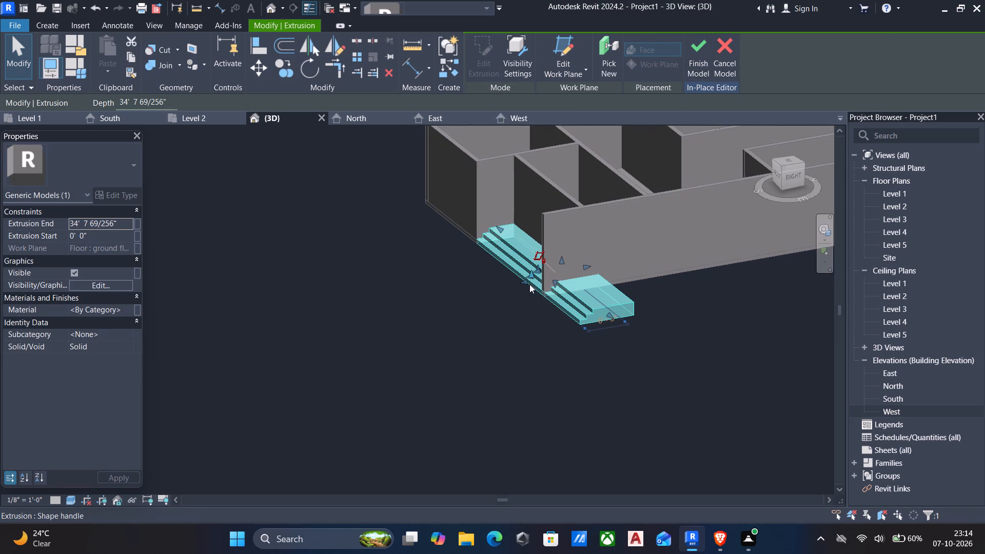
{"action": "scroll", "coordinate": [531, 284], "scroll_direction": "down", "scroll_amount": 1}
{"action": "middle_click_drag", "start_coordinate": [531, 284], "coordinate": [454, 348], "text": "shift"}
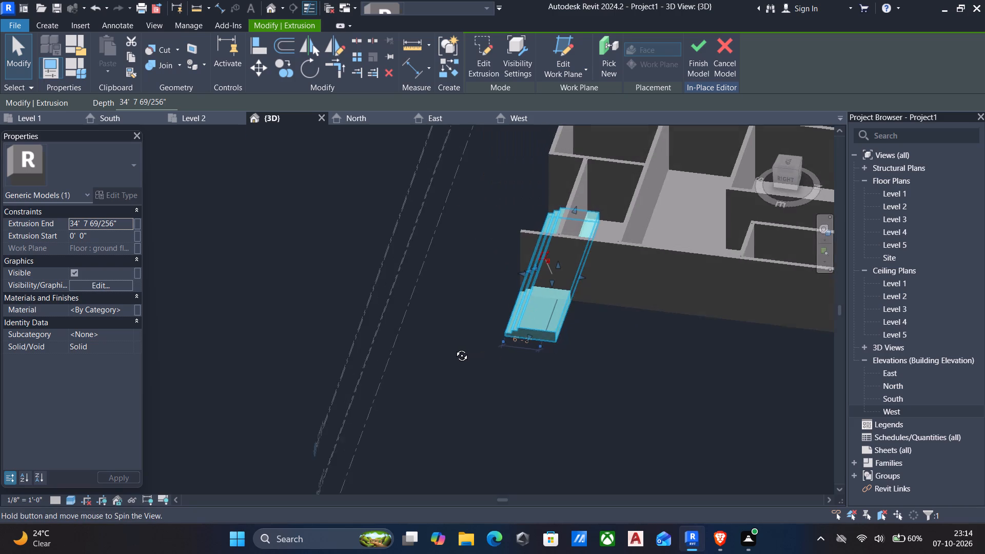
{"action": "middle_click_drag", "start_coordinate": [454, 348], "coordinate": [507, 328], "text": "shift"}
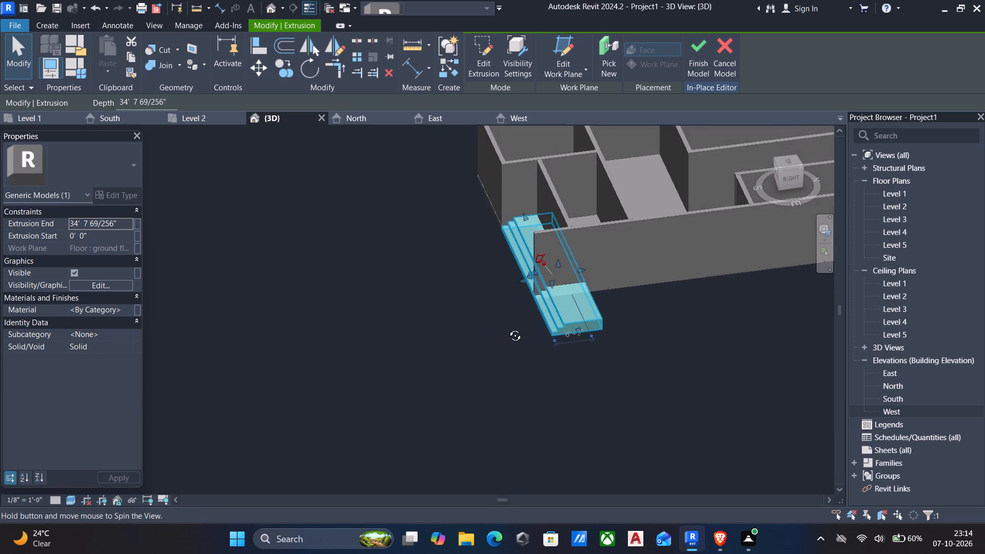
{"action": "middle_click_drag", "start_coordinate": [507, 328], "coordinate": [512, 342], "text": "shift"}
{"action": "middle_click_drag", "start_coordinate": [529, 319], "coordinate": [525, 247]}
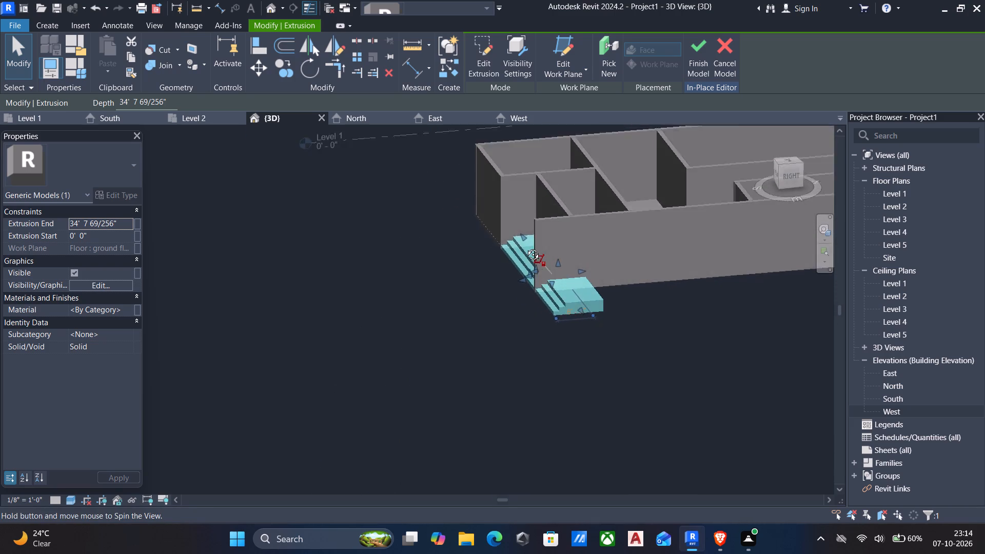
{"action": "middle_click_drag", "start_coordinate": [525, 247], "coordinate": [518, 214]}
Nudge the stepped extrusion outward from the building until its front face's temporary dimension is 11'-3".
{"action": "key", "text": "Left"}
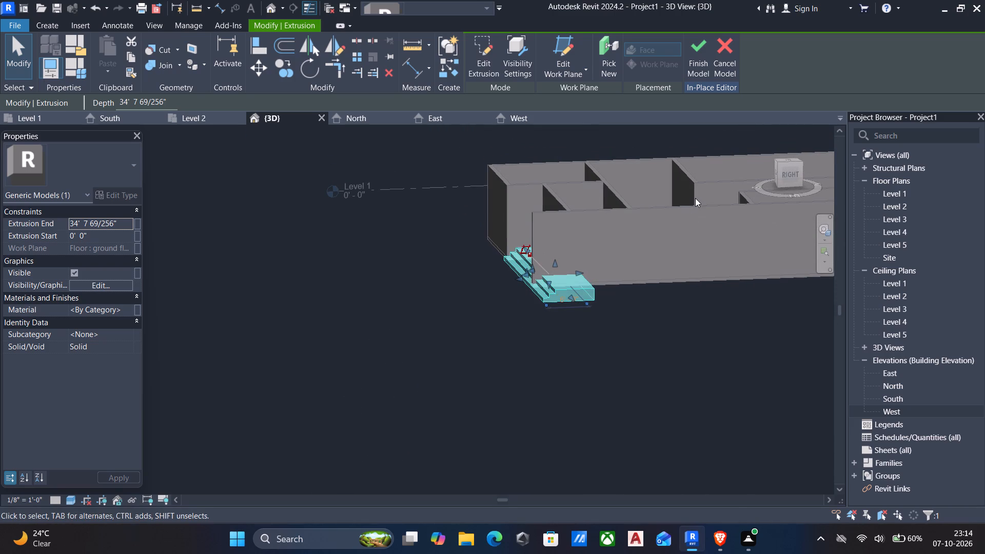
{"action": "key", "text": "Left"}
{"action": "key", "text": "Left"}
{"action": "key", "text": "Left"}
{"action": "key", "text": "Left"}
{"action": "key", "text": "Left"}
{"action": "key", "text": "Left"}
{"action": "key", "text": "Left"}
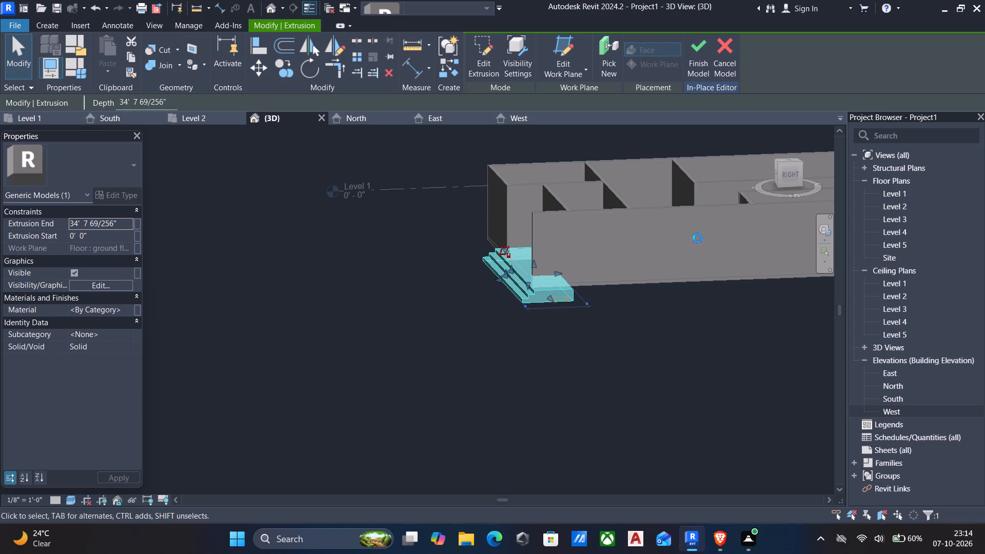
{"action": "key", "text": "Left"}
{"action": "key", "text": "Left"}
Examine the gap between the moved extrusion and the recessed wall in 3D from above.
{"action": "middle_click_drag", "start_coordinate": [698, 238], "coordinate": [680, 351]}
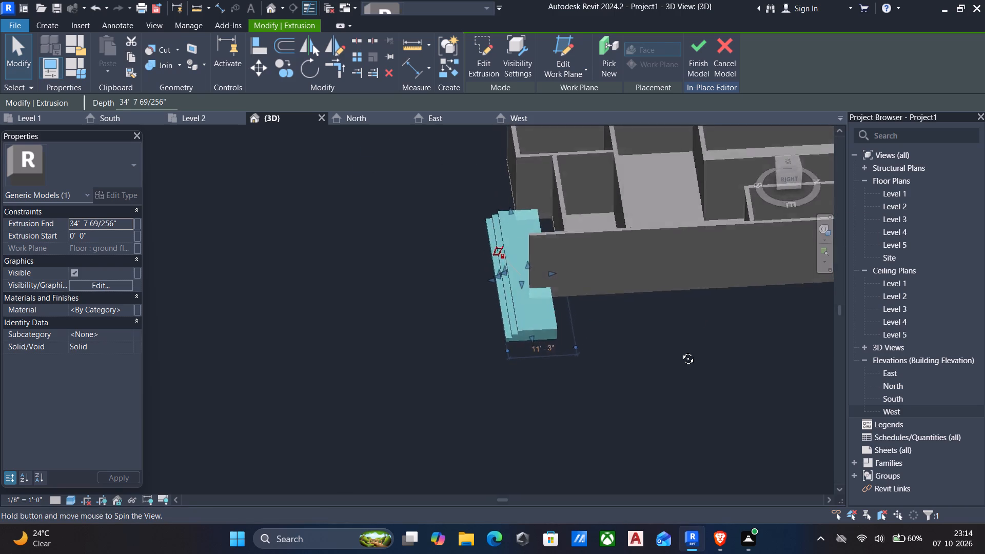
{"action": "middle_click_drag", "start_coordinate": [680, 351], "coordinate": [741, 394]}
{"action": "middle_click_drag", "start_coordinate": [742, 393], "coordinate": [739, 394], "text": "shift"}
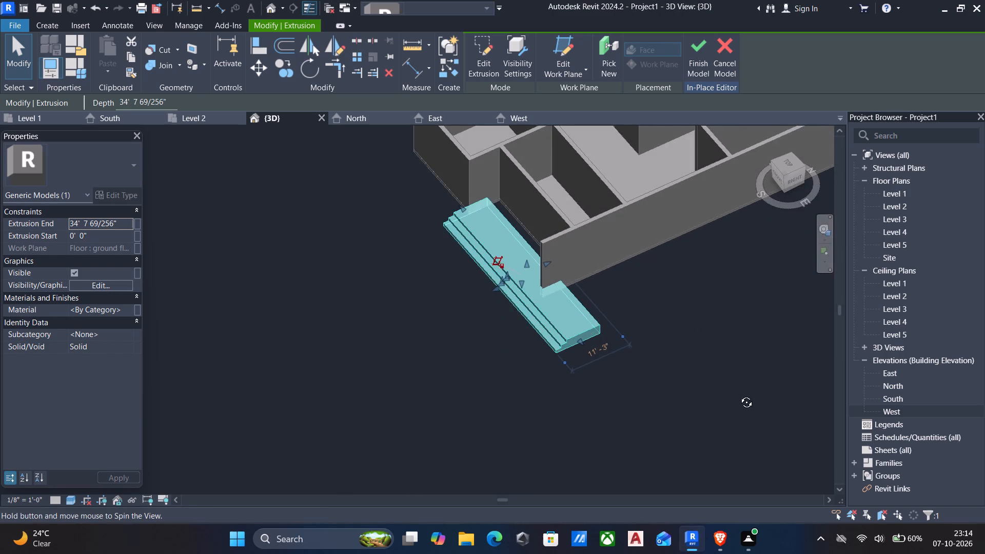
{"action": "middle_click_drag", "start_coordinate": [739, 394], "coordinate": [652, 401], "text": "shift"}
{"action": "middle_click_drag", "start_coordinate": [612, 307], "coordinate": [641, 326]}
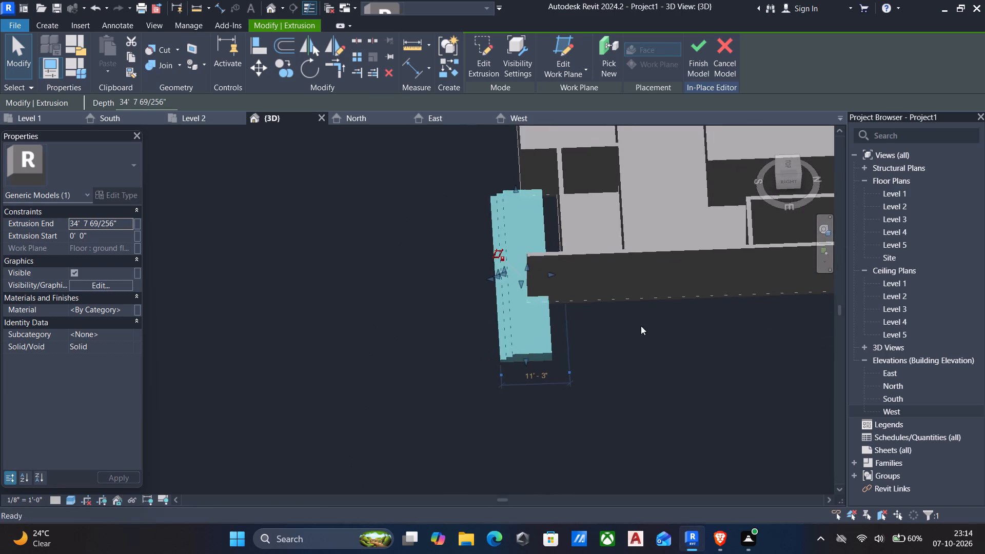
{"action": "scroll", "coordinate": [642, 257], "scroll_direction": "up", "scroll_amount": 4}
{"action": "scroll", "coordinate": [520, 288], "scroll_direction": "down", "scroll_amount": 2}
{"action": "middle_click_drag", "start_coordinate": [524, 298], "coordinate": [565, 324]}
{"action": "middle_click_drag", "start_coordinate": [565, 324], "coordinate": [628, 329], "text": "shift"}
Align the stepped extrusion's back face with the base edge of the recessed wall.
{"action": "scroll", "coordinate": [574, 284], "scroll_direction": "up", "scroll_amount": 4}
{"action": "type", "text": "al"}
{"action": "scroll", "coordinate": [462, 236], "scroll_direction": "up", "scroll_amount": 4}
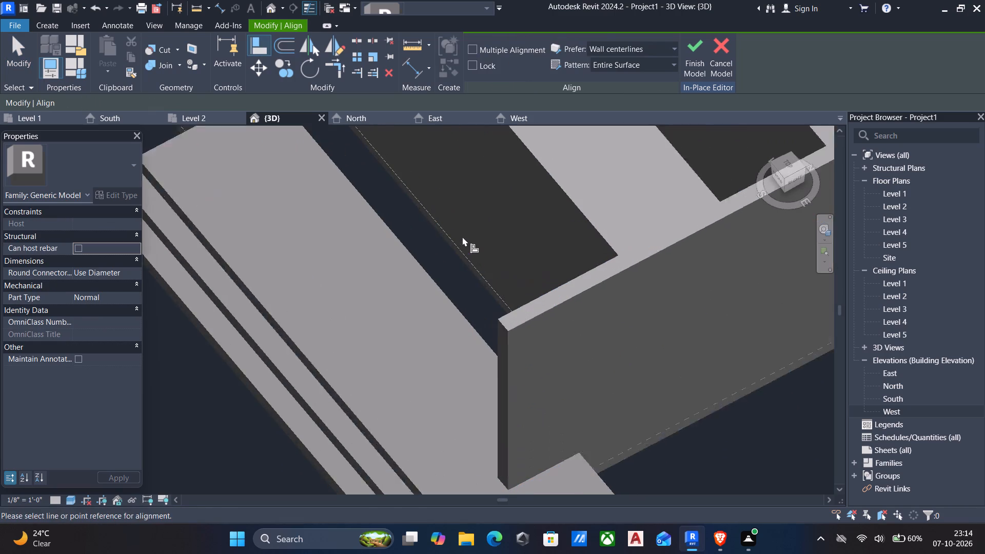
{"action": "scroll", "coordinate": [462, 236], "scroll_direction": "up", "scroll_amount": 1}
{"action": "left_click", "coordinate": [453, 252]}
{"action": "scroll", "coordinate": [462, 259], "scroll_direction": "down", "scroll_amount": 4}
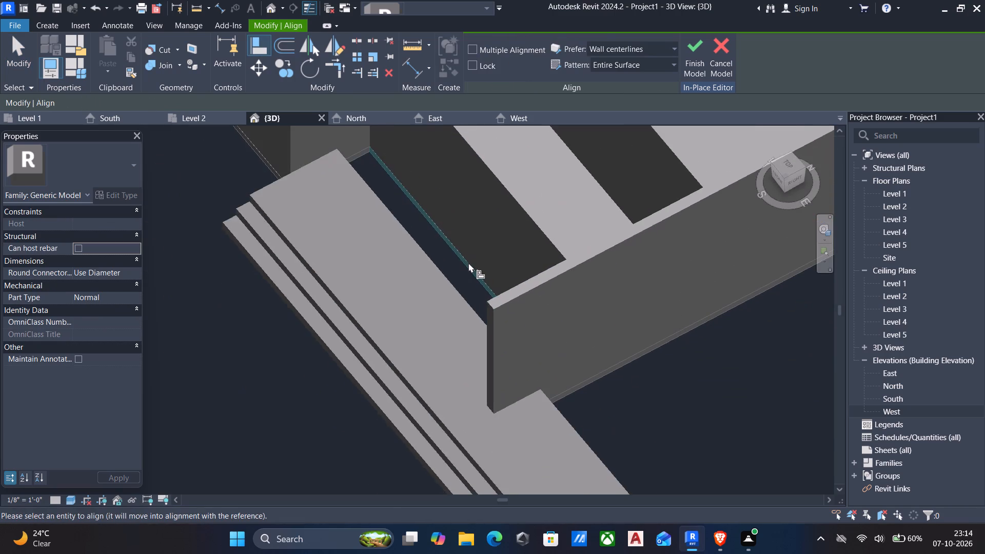
{"action": "middle_click_drag", "start_coordinate": [468, 263], "coordinate": [359, 256]}
{"action": "middle_click_drag", "start_coordinate": [531, 265], "coordinate": [530, 308], "text": "shift"}
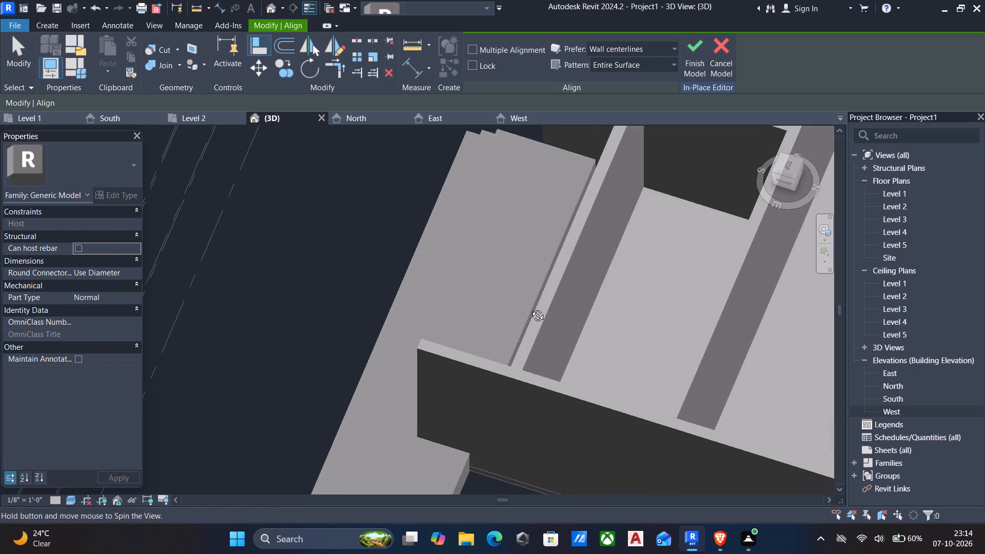
{"action": "middle_click_drag", "start_coordinate": [530, 308], "coordinate": [530, 315], "text": "shift"}
{"action": "scroll", "coordinate": [536, 310], "scroll_direction": "down", "scroll_amount": 1}
{"action": "middle_click_drag", "start_coordinate": [536, 310], "coordinate": [547, 331], "text": "shift"}
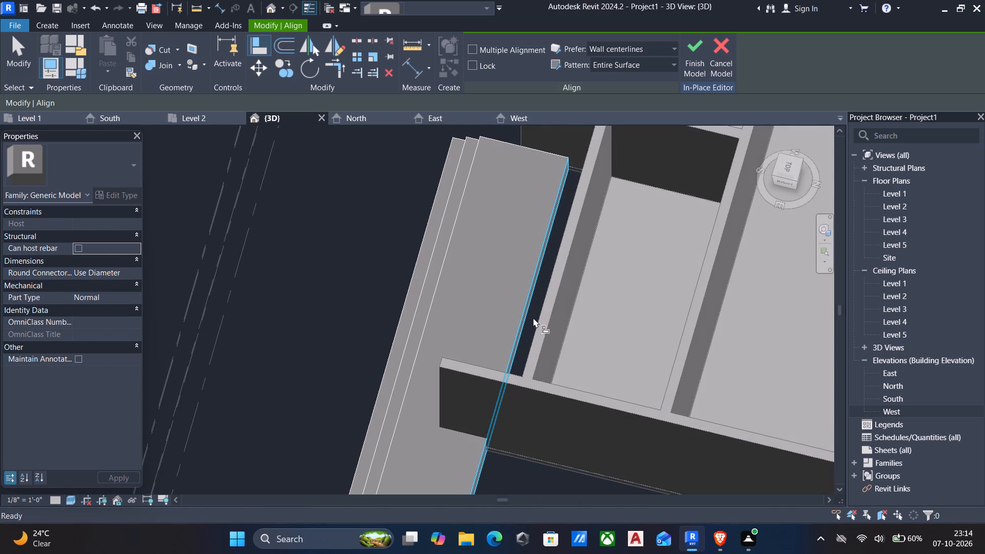
{"action": "left_click", "coordinate": [525, 312]}
{"action": "scroll", "coordinate": [503, 289], "scroll_direction": "down", "scroll_amount": 4}
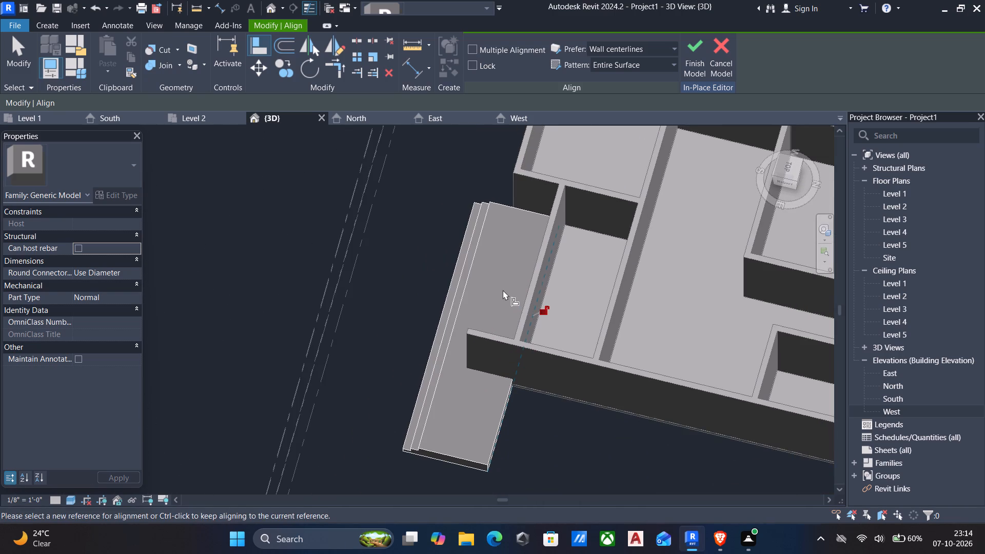
{"action": "middle_click_drag", "start_coordinate": [503, 290], "coordinate": [674, 165], "text": "shift"}
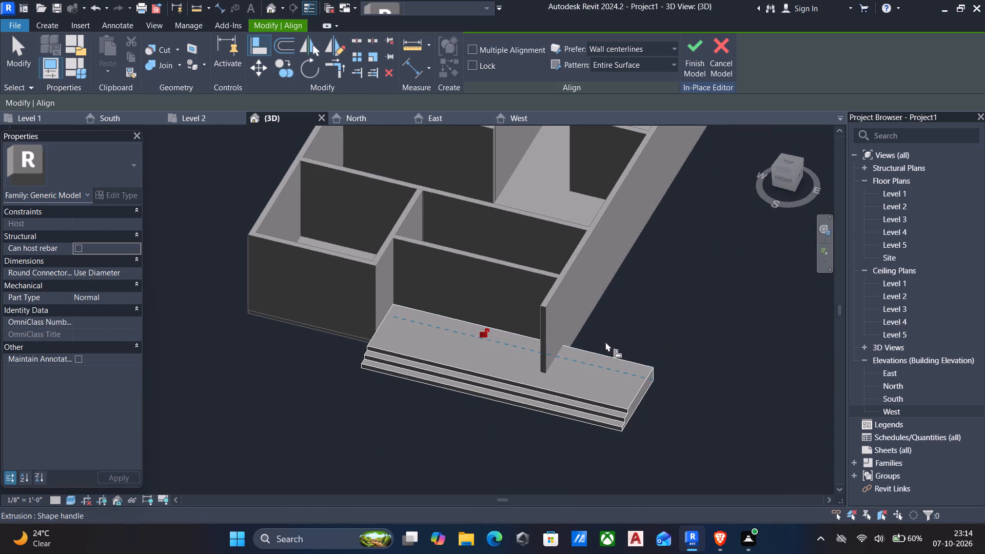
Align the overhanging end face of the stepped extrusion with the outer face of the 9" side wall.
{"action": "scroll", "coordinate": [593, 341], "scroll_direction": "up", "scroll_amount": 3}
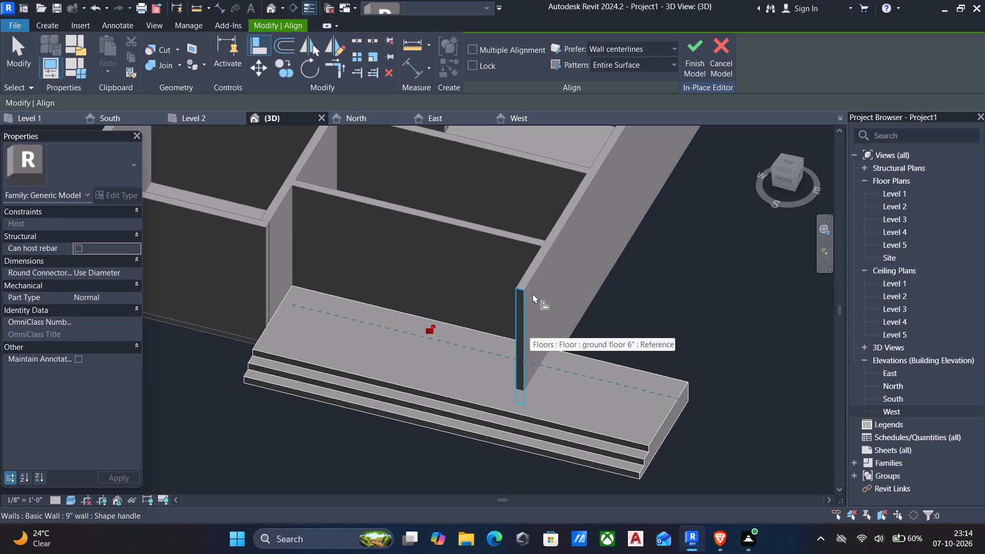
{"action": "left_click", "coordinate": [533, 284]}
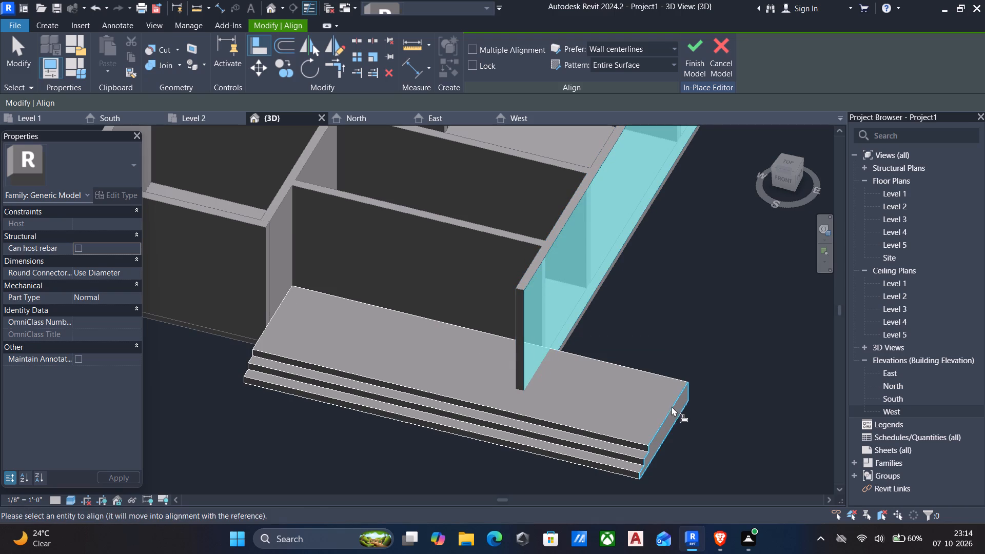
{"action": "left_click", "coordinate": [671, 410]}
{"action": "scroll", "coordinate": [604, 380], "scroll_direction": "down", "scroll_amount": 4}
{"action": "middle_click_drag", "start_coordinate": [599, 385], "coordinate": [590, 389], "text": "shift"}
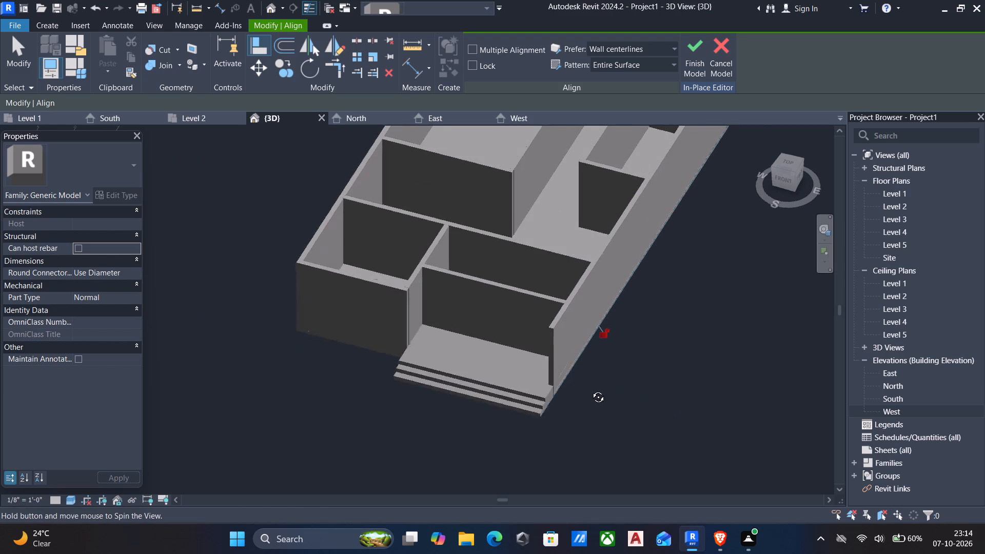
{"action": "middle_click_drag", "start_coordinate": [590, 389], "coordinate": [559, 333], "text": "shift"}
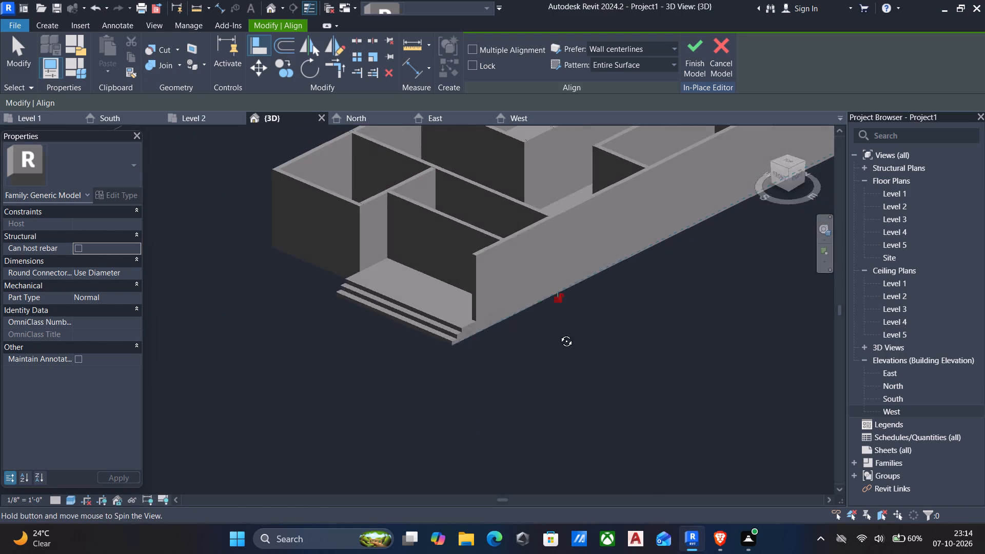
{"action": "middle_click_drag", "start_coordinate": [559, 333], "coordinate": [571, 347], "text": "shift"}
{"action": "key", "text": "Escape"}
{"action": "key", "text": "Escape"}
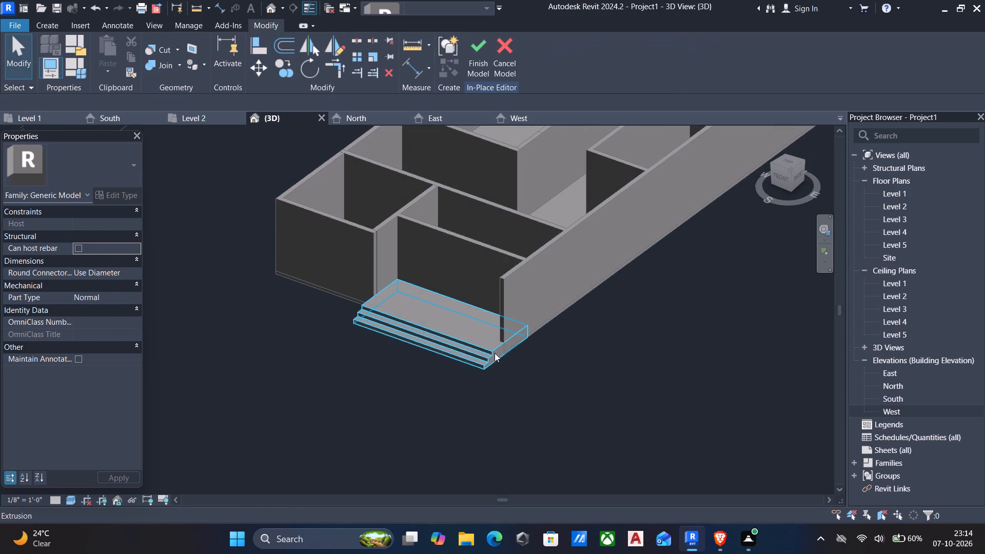
Pull the stepped extrusion's back face slightly outward from the recessed wall to shorten the top landing.
{"action": "left_click", "coordinate": [495, 353]}
{"action": "scroll", "coordinate": [467, 305], "scroll_direction": "up", "scroll_amount": 4}
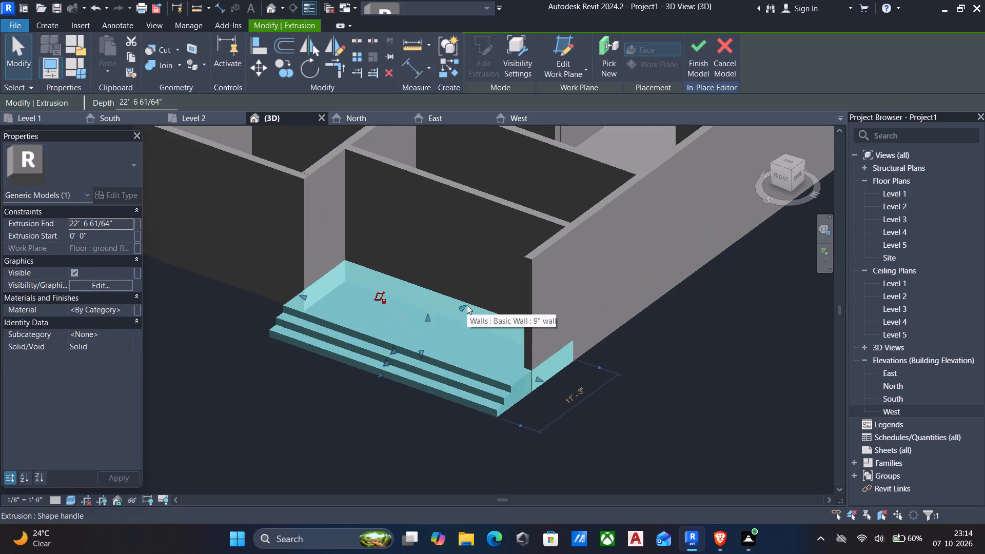
{"action": "left_click_drag", "start_coordinate": [465, 306], "coordinate": [452, 323]}
{"action": "middle_click_drag", "start_coordinate": [471, 355], "coordinate": [418, 313]}
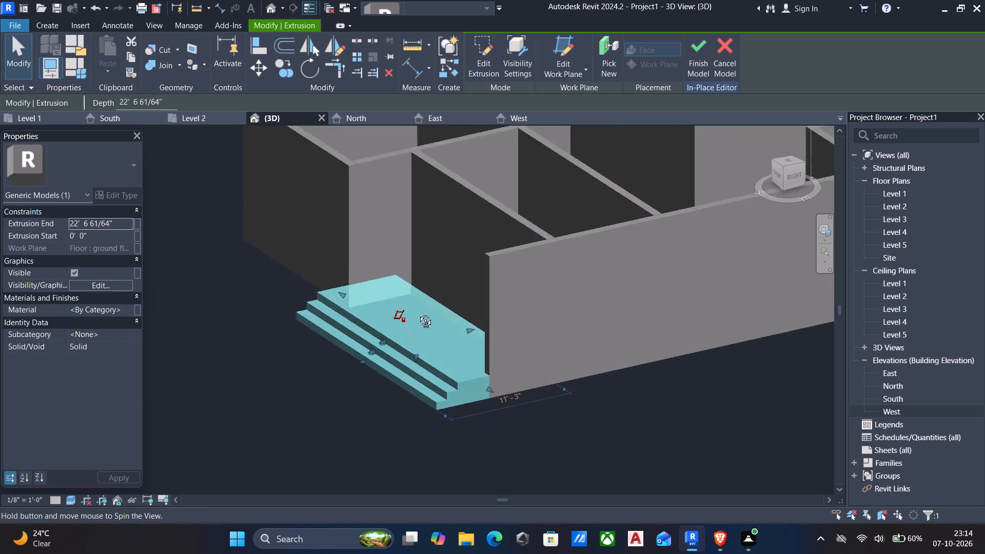
{"action": "middle_click_drag", "start_coordinate": [418, 313], "coordinate": [409, 301]}
Nudge the stepped extrusion inward towards the building until its front face's temporary dimension is 9'-11".
{"action": "scroll", "coordinate": [451, 353], "scroll_direction": "up", "scroll_amount": 2}
{"action": "key", "text": "Right"}
{"action": "key", "text": "Right"}
{"action": "key", "text": "Right"}
{"action": "key", "text": "Right"}
{"action": "key", "text": "Right"}
{"action": "key", "text": "Right"}
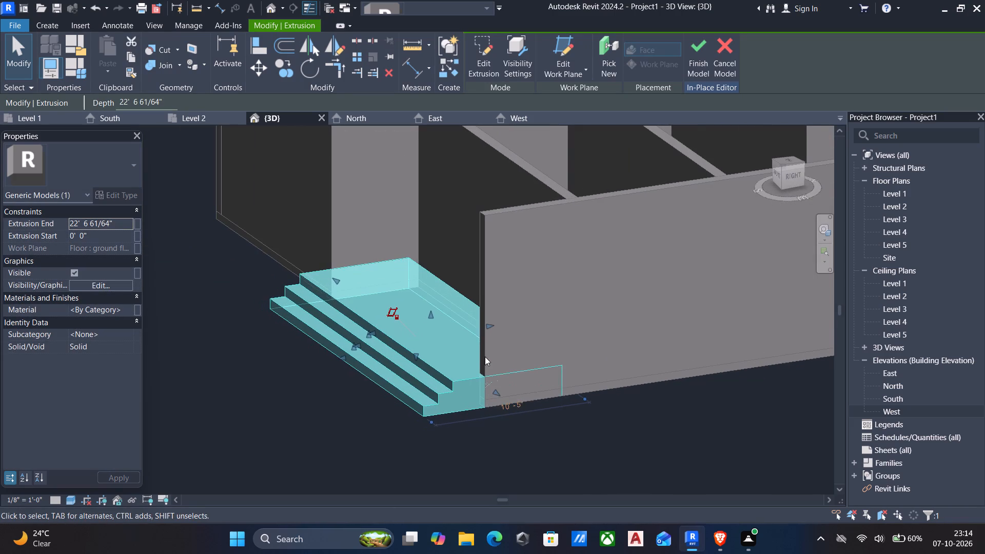
{"action": "key", "text": "Right"}
{"action": "key", "text": "Right"}
{"action": "key", "text": "Right"}
{"action": "key", "text": "Right"}
{"action": "key", "text": "Left"}
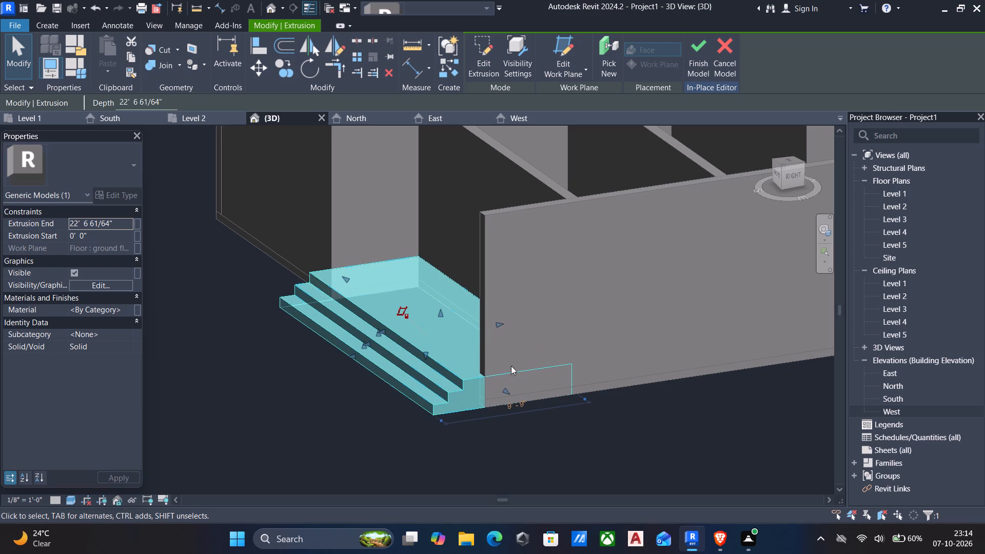
{"action": "key", "text": "Left"}
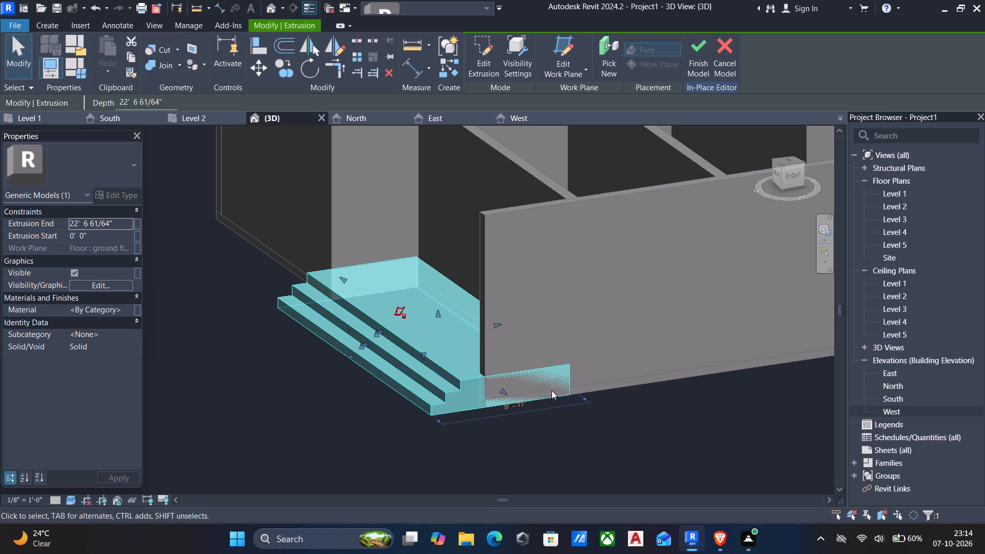
{"action": "key", "text": "Escape"}
Nudge the stepped extrusion further inward to close the narrow gap between the landing's back edge and the recessed wall.
{"action": "scroll", "coordinate": [558, 399], "scroll_direction": "down", "scroll_amount": 1}
{"action": "middle_click_drag", "start_coordinate": [559, 400], "coordinate": [543, 474], "text": "shift"}
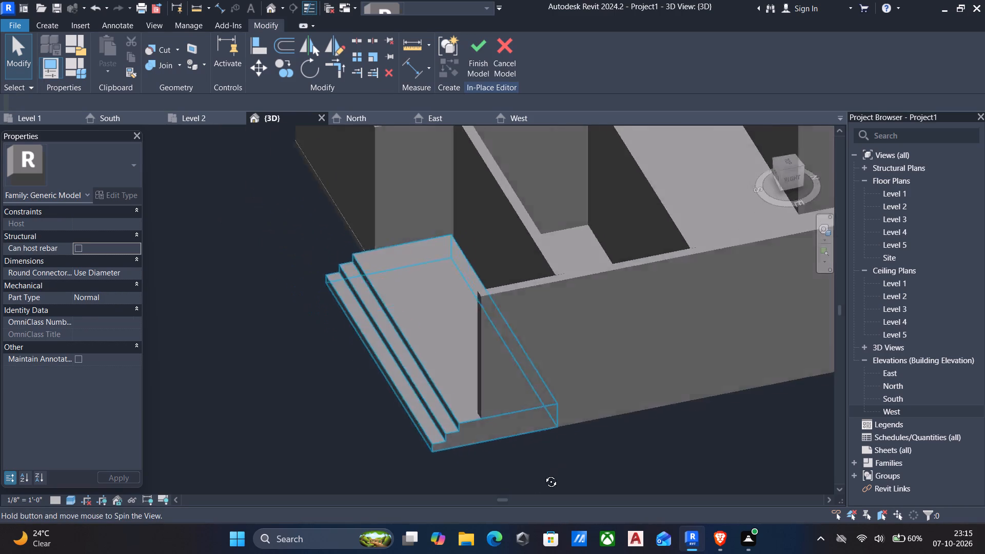
{"action": "middle_click_drag", "start_coordinate": [543, 474], "coordinate": [542, 529], "text": "shift"}
{"action": "scroll", "coordinate": [538, 351], "scroll_direction": "up", "scroll_amount": 5}
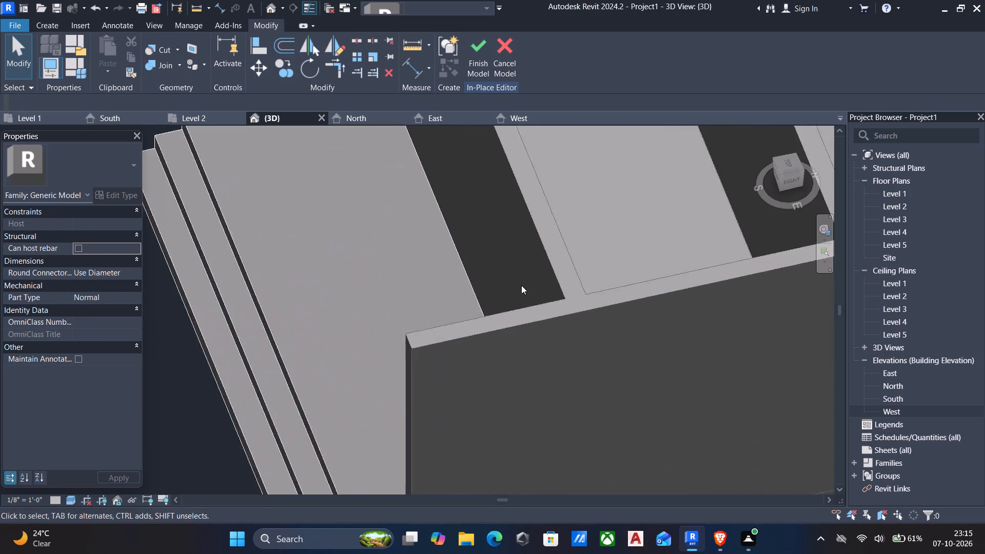
{"action": "scroll", "coordinate": [521, 285], "scroll_direction": "up", "scroll_amount": 6}
{"action": "scroll", "coordinate": [516, 287], "scroll_direction": "down", "scroll_amount": 1, "text": "shift"}
{"action": "middle_click_drag", "start_coordinate": [507, 306], "coordinate": [476, 387], "text": "shift"}
{"action": "scroll", "coordinate": [454, 372], "scroll_direction": "up", "scroll_amount": 4}
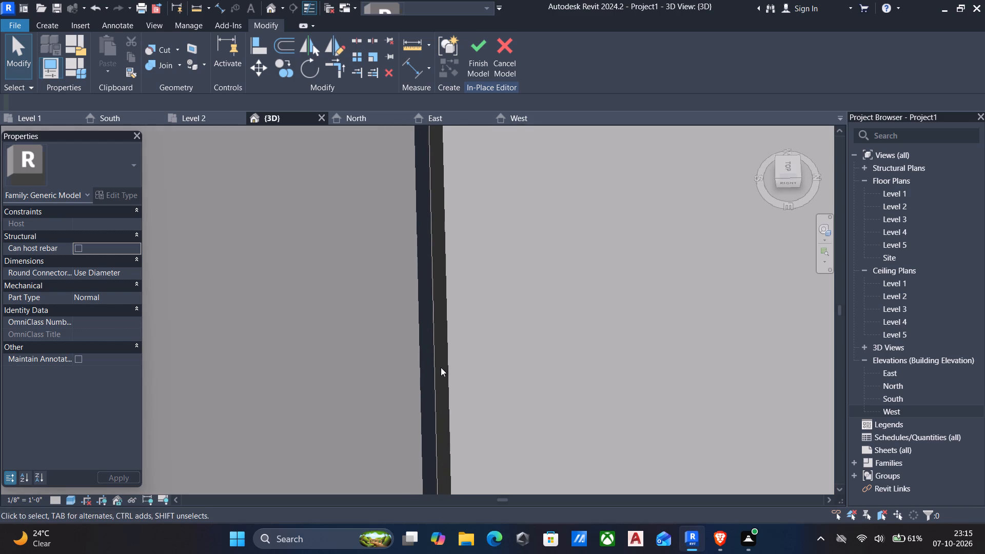
{"action": "left_click", "coordinate": [416, 358]}
{"action": "key", "text": "Right"}
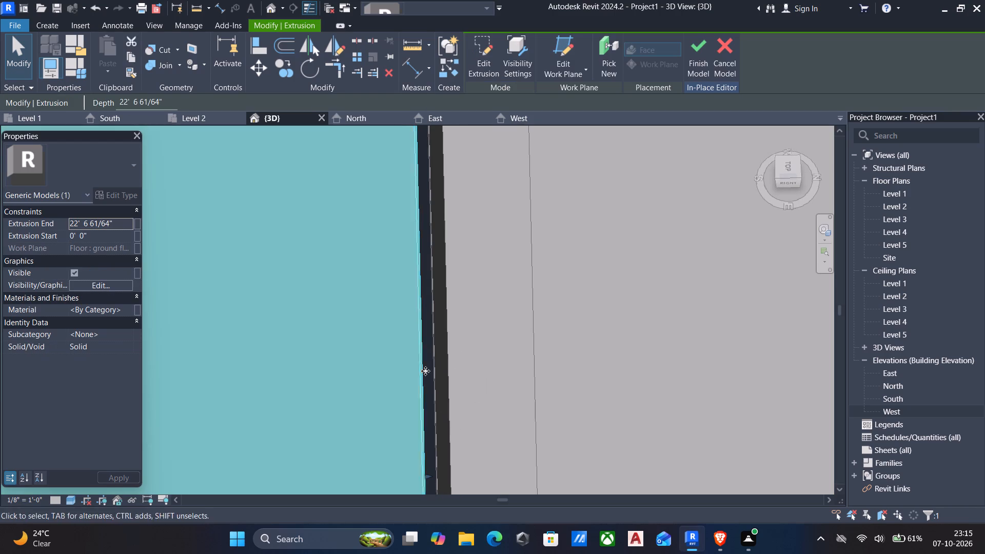
{"action": "key", "text": "Right"}
{"action": "key", "text": "Right"}
{"action": "key", "text": "Right"}
{"action": "key", "text": "Right"}
{"action": "key", "text": "Right"}
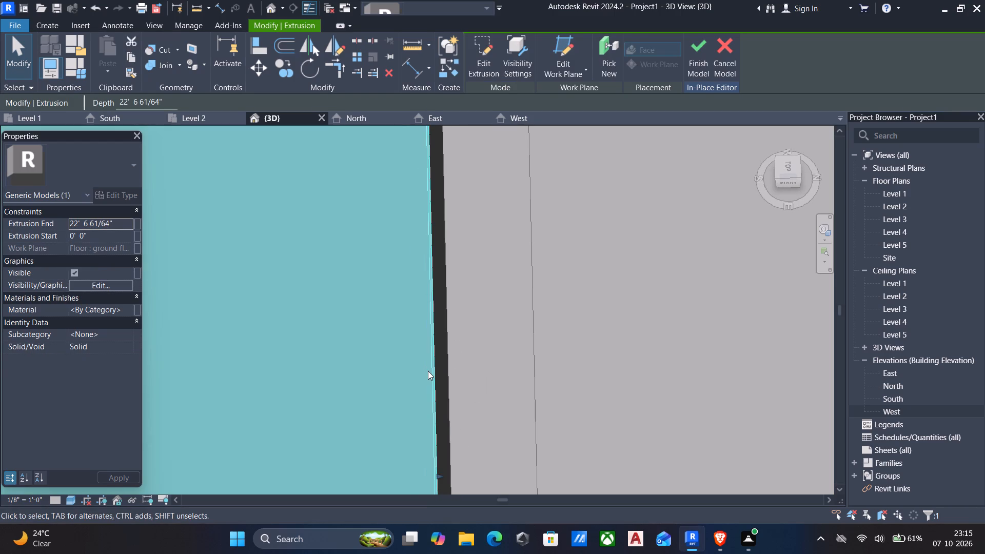
{"action": "key", "text": "Right"}
{"action": "scroll", "coordinate": [430, 373], "scroll_direction": "down", "scroll_amount": 8}
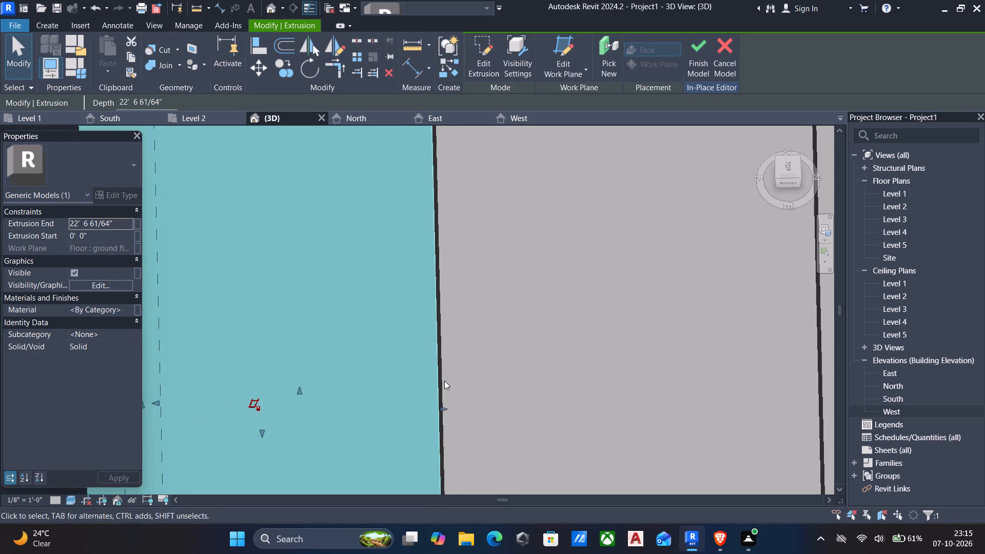
Align the end face of the stepped extrusion with the inner face of the 9" side wall.
{"action": "middle_click_drag", "start_coordinate": [444, 382], "coordinate": [464, 253]}
{"action": "middle_click_drag", "start_coordinate": [479, 352], "coordinate": [490, 251], "text": "shift"}
{"action": "middle_click_drag", "start_coordinate": [493, 305], "coordinate": [708, 335], "text": "shift"}
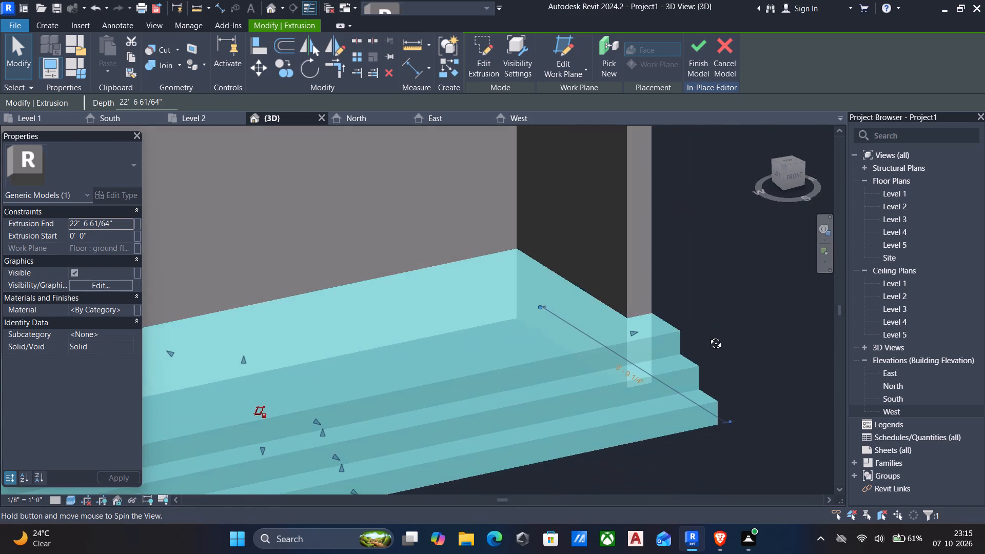
{"action": "middle_click_drag", "start_coordinate": [708, 335], "coordinate": [704, 331], "text": "shift"}
{"action": "scroll", "coordinate": [660, 301], "scroll_direction": "up", "scroll_amount": 3}
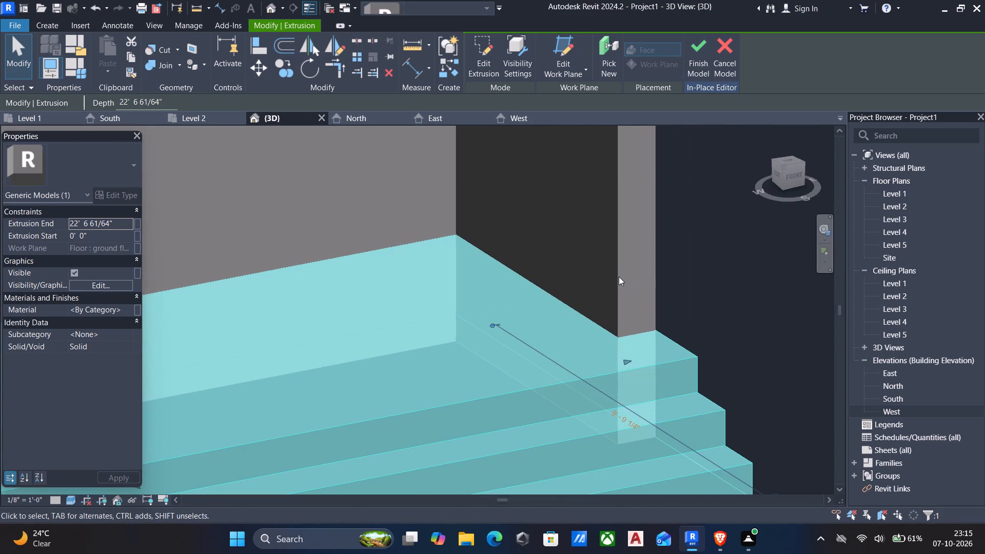
{"action": "key", "text": "a"}
{"action": "key", "text": "l"}
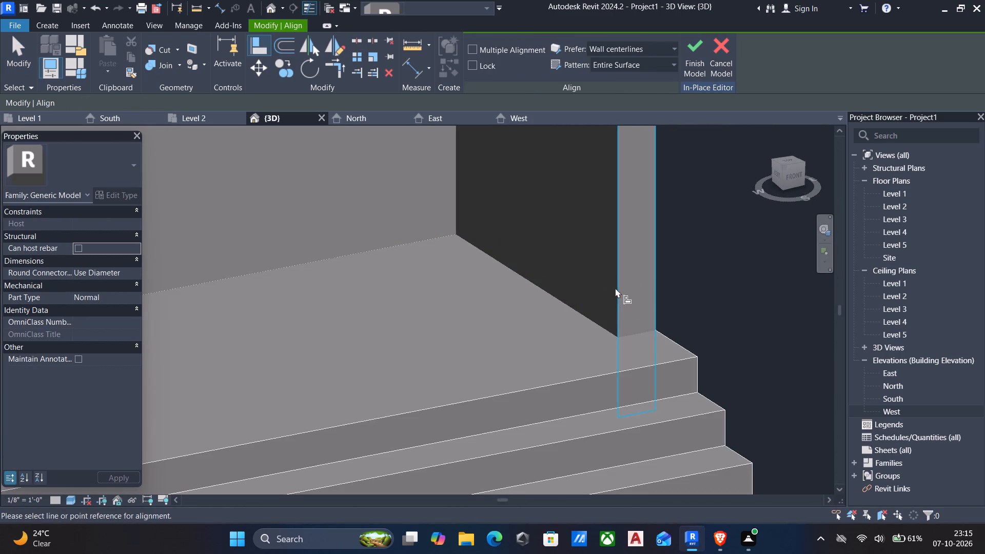
{"action": "scroll", "coordinate": [611, 282], "scroll_direction": "down", "scroll_amount": 13}
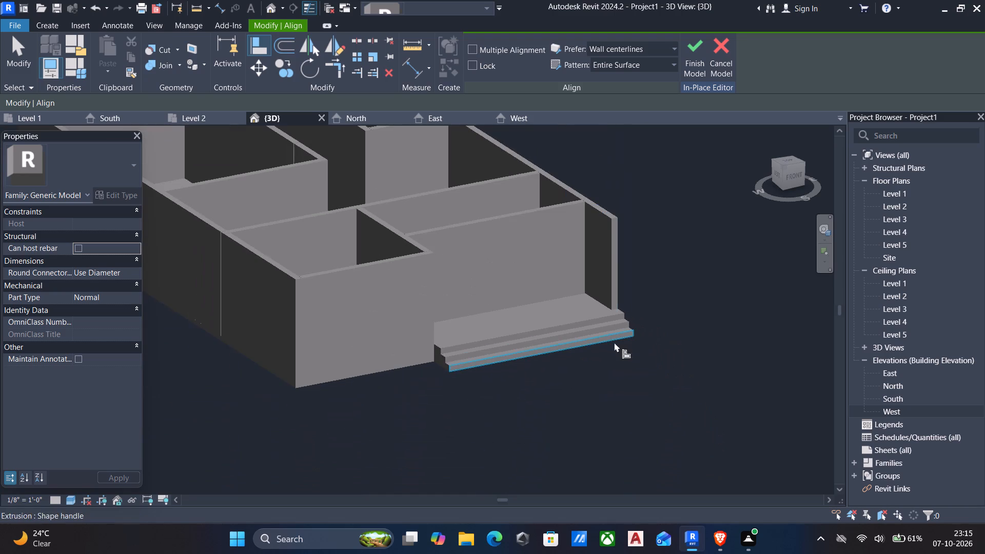
{"action": "scroll", "coordinate": [604, 214], "scroll_direction": "up", "scroll_amount": 4}
{"action": "left_click", "coordinate": [604, 214]}
{"action": "scroll", "coordinate": [654, 383], "scroll_direction": "down", "scroll_amount": 4}
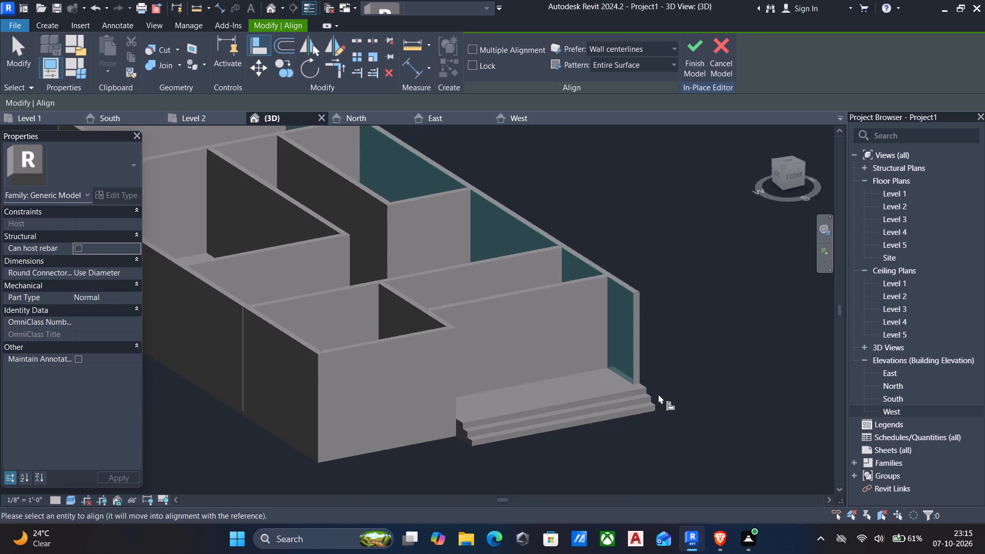
{"action": "middle_click_drag", "start_coordinate": [659, 394], "coordinate": [563, 400]}
{"action": "scroll", "coordinate": [571, 405], "scroll_direction": "up", "scroll_amount": 4}
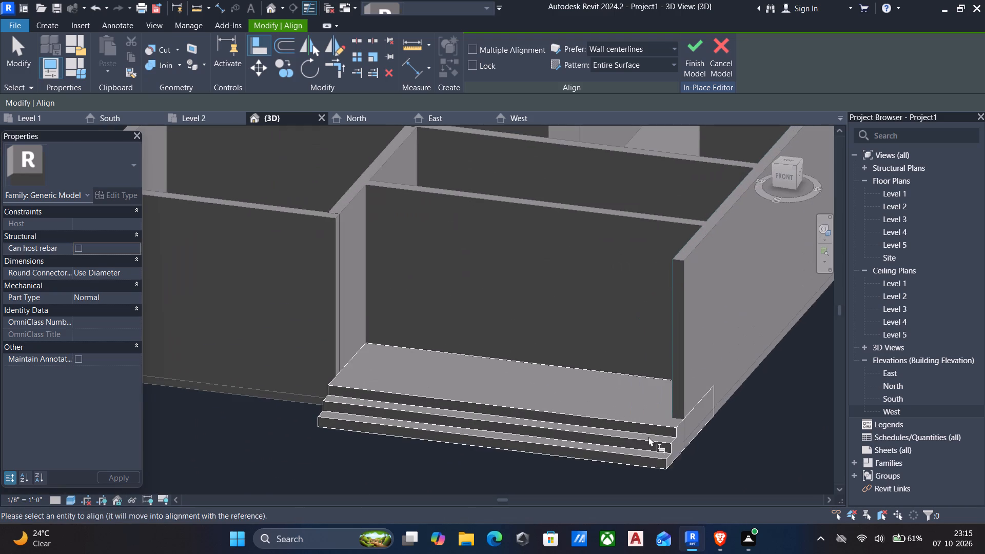
{"action": "left_click", "coordinate": [670, 447]}
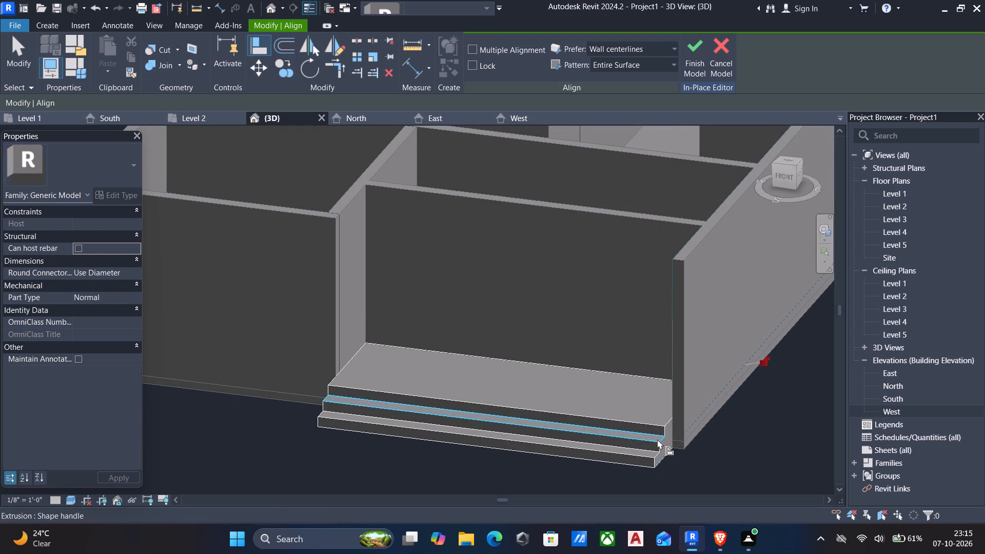
{"action": "scroll", "coordinate": [655, 438], "scroll_direction": "down", "scroll_amount": 4}
{"action": "key", "text": "Escape"}
{"action": "scroll", "coordinate": [655, 431], "scroll_direction": "down", "scroll_amount": 3}
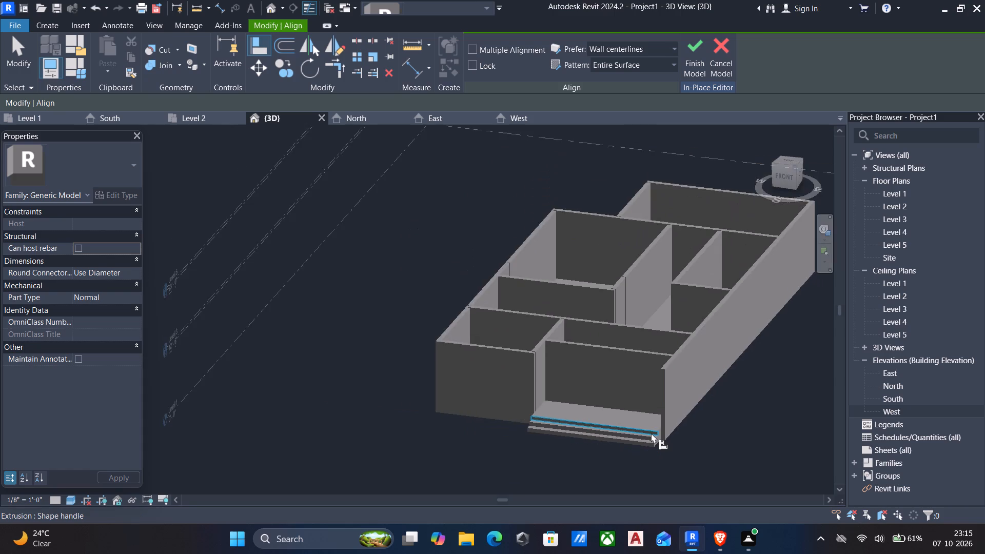
{"action": "middle_click_drag", "start_coordinate": [651, 433], "coordinate": [731, 442], "text": "shift"}
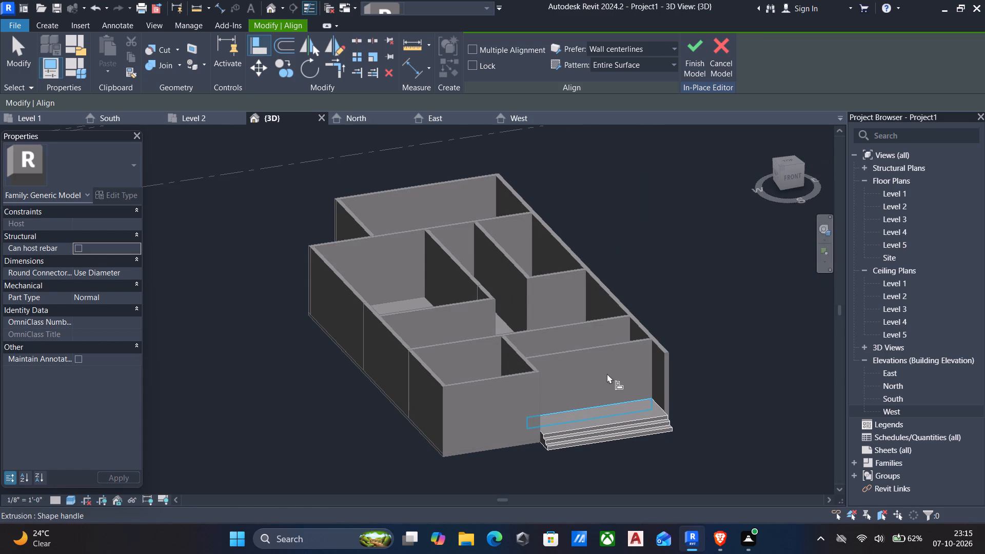
{"action": "key", "text": "Escape"}
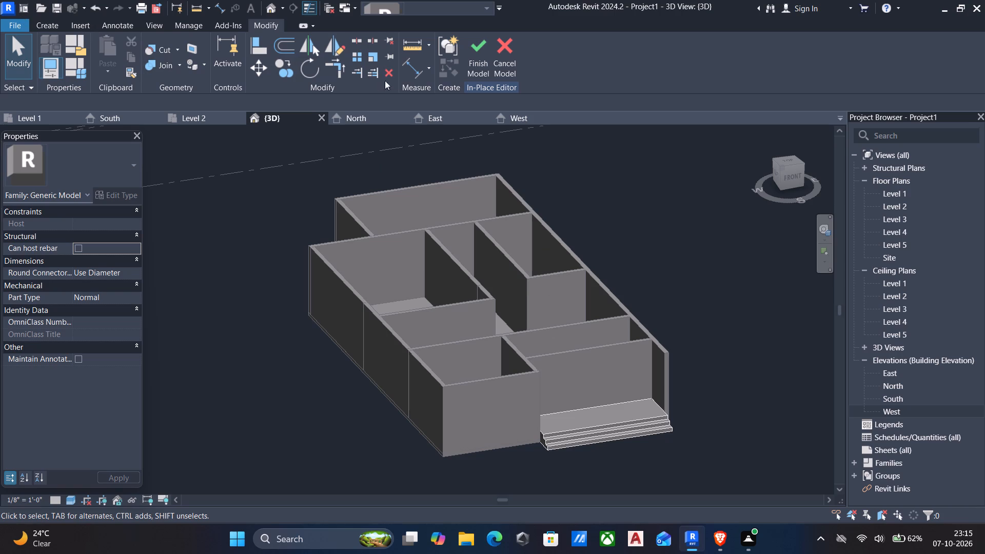
Finish the in-place model of the entrance steps.
{"action": "left_click", "coordinate": [478, 52]}
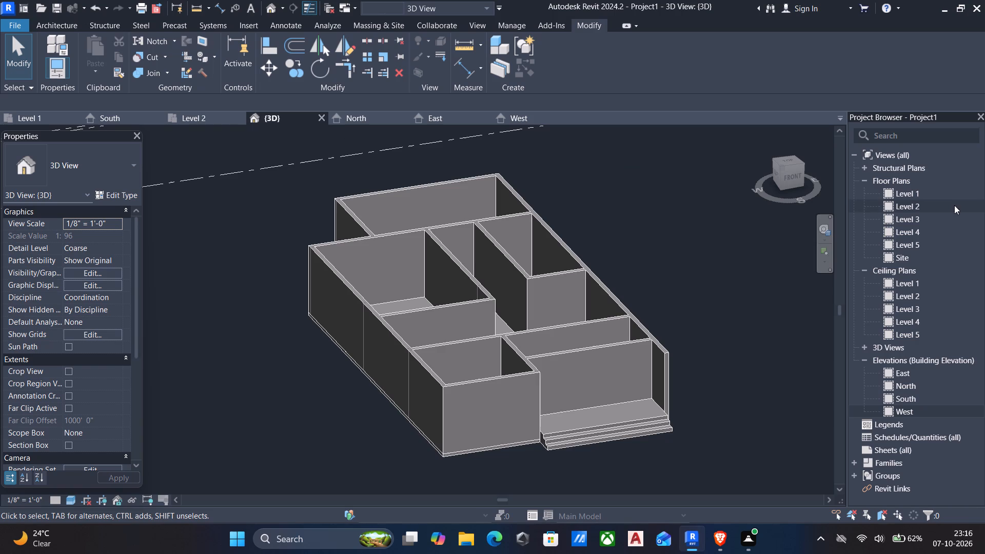
For a door on Level 1, choose the Door-Interior-Single-1_Panel-Wood family from the Residential folder to load.
{"action": "double_click", "coordinate": [925, 194]}
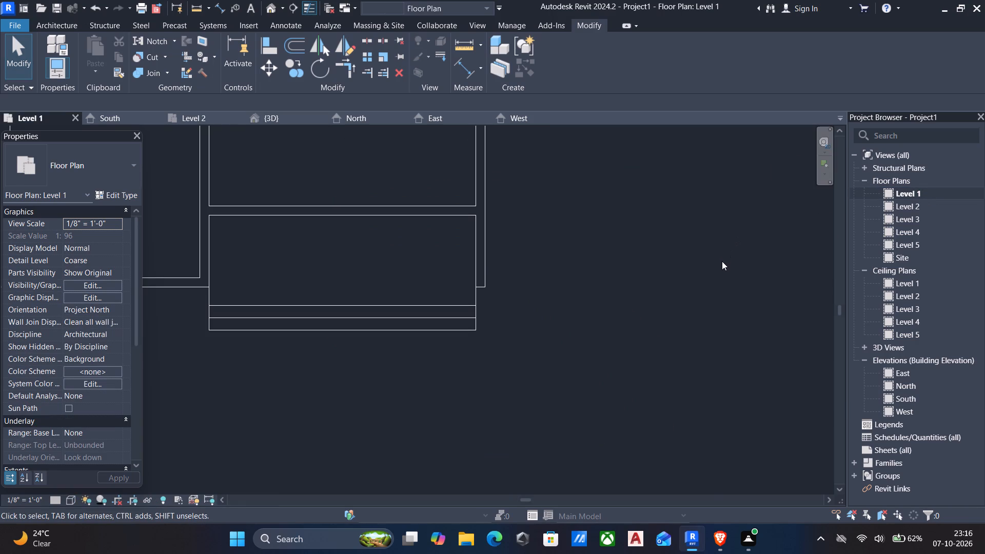
{"action": "type", "text": "dr"}
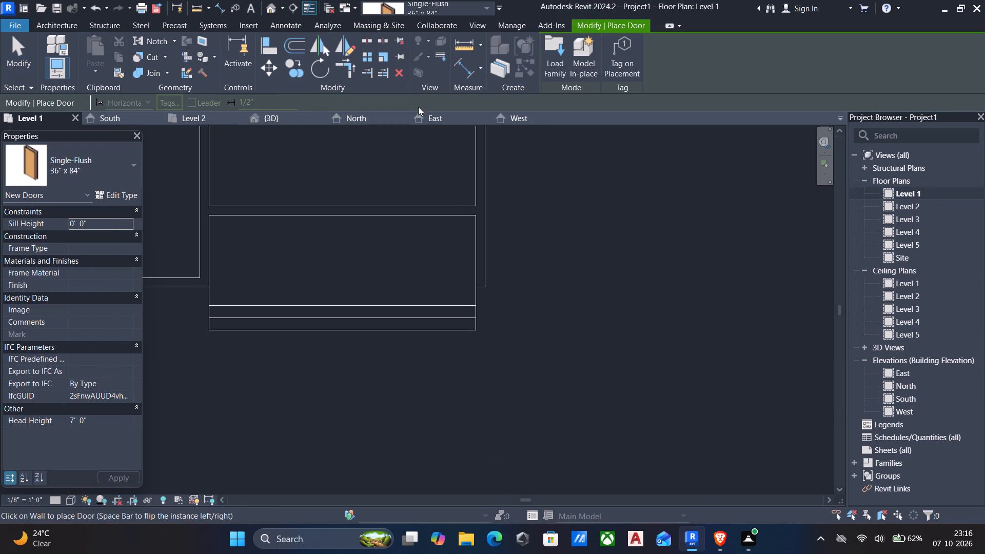
{"action": "left_click", "coordinate": [548, 60]}
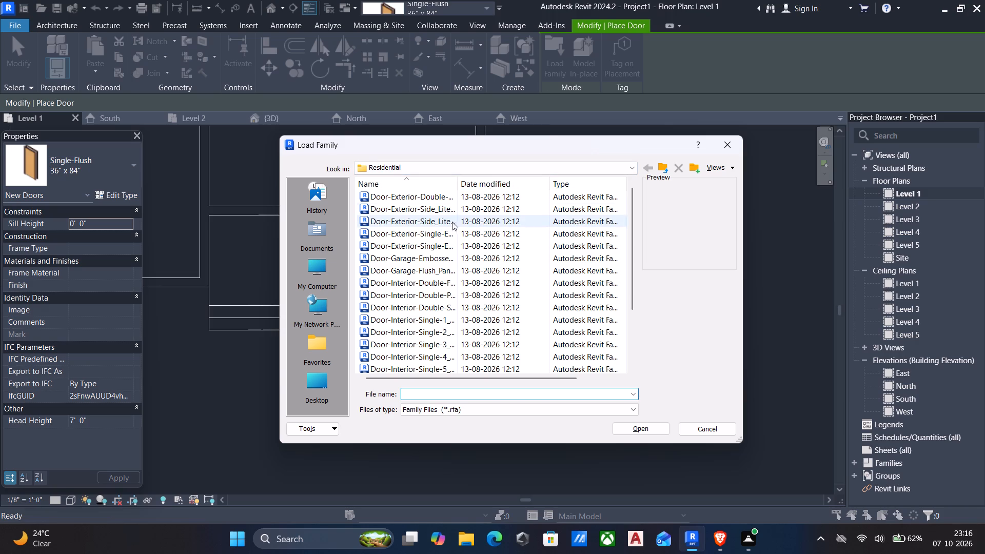
{"action": "left_click", "coordinate": [433, 198]}
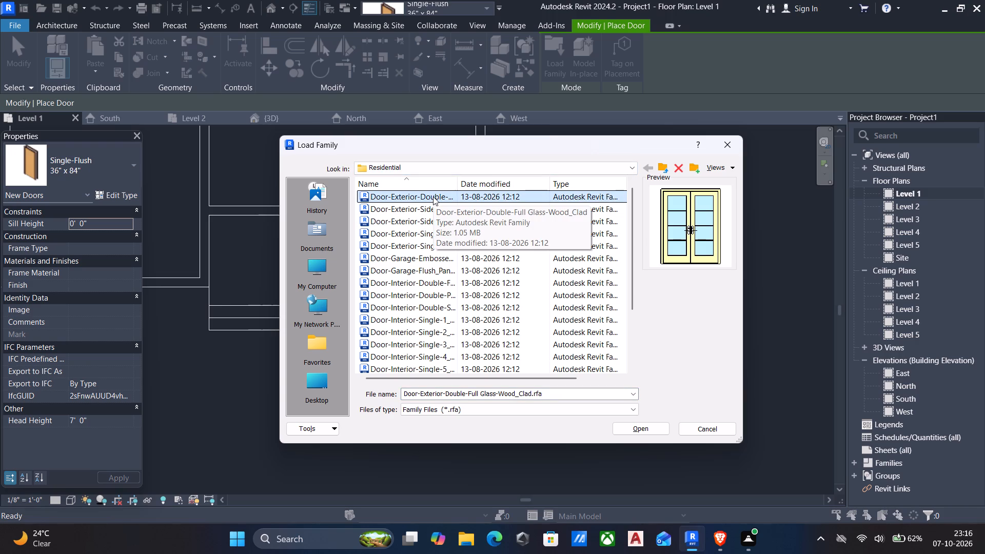
{"action": "key", "text": "Down"}
{"action": "key", "text": "Down"}
{"action": "key", "text": "Down"}
{"action": "key", "text": "Down"}
{"action": "key", "text": "Down"}
{"action": "key", "text": "Down"}
{"action": "key", "text": "Down"}
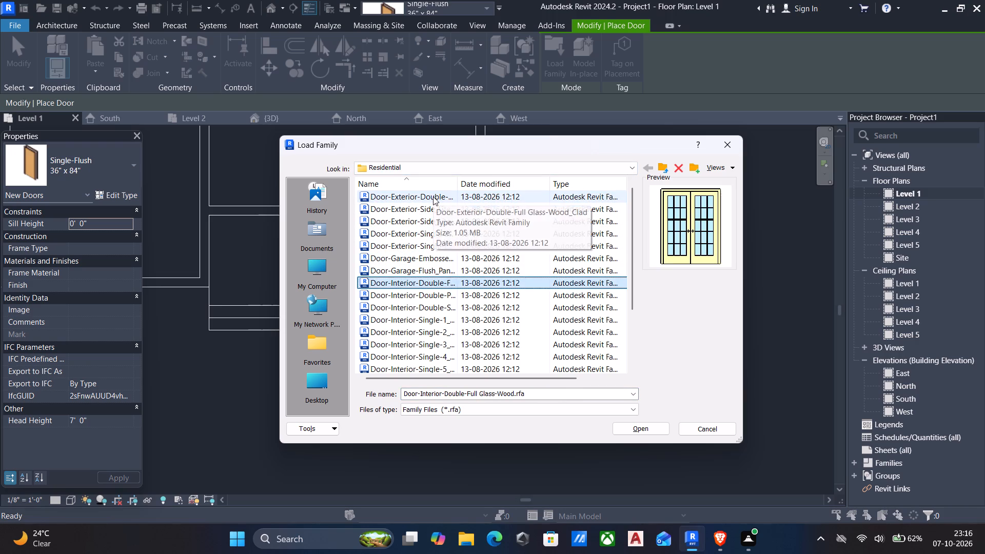
{"action": "key", "text": "Down"}
{"action": "key", "text": "Down"}
{"action": "key", "text": "Down"}
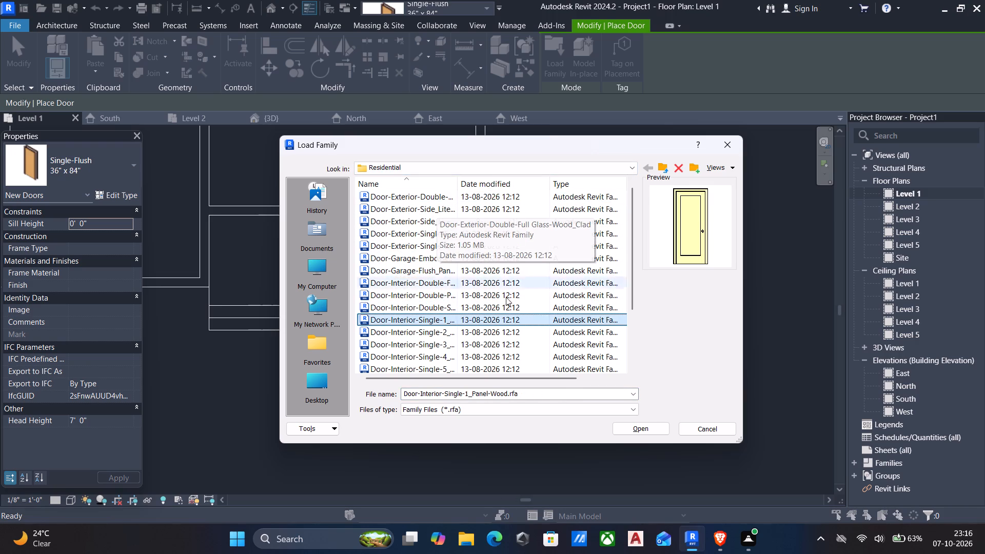
{"action": "left_click", "coordinate": [623, 423]}
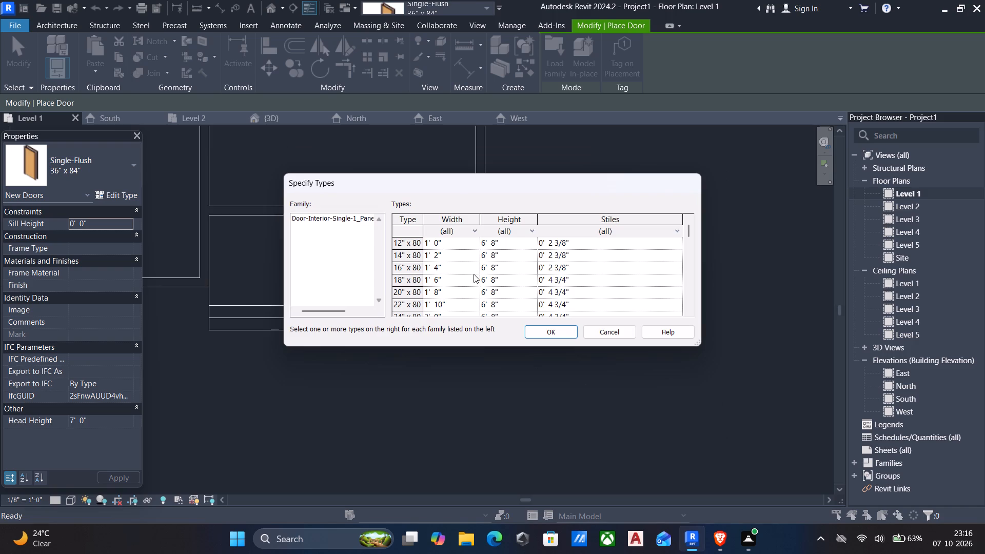
Load the 36" x 84" type of the single-panel wood door family into the project.
{"action": "scroll", "coordinate": [476, 273], "scroll_direction": "down", "scroll_amount": 7}
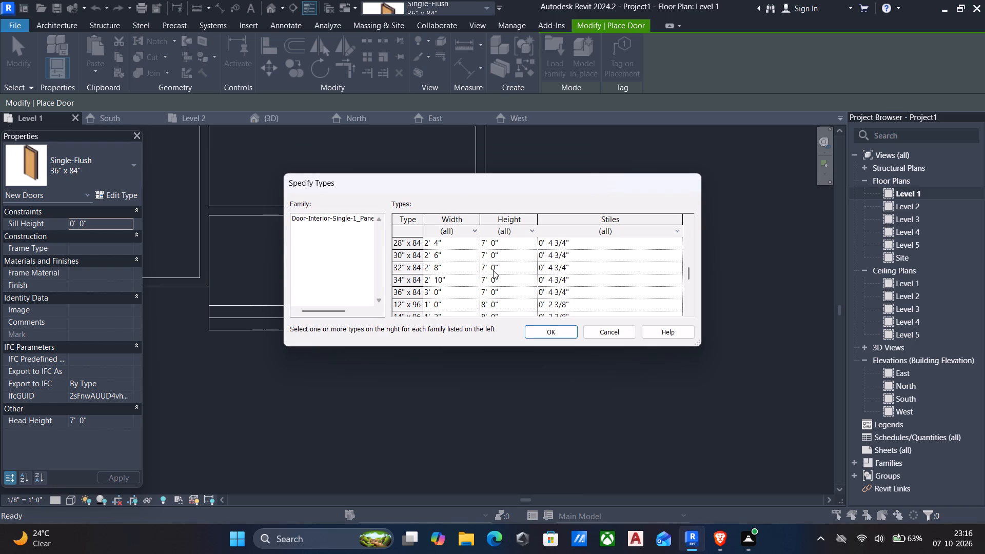
{"action": "left_click", "coordinate": [495, 293]}
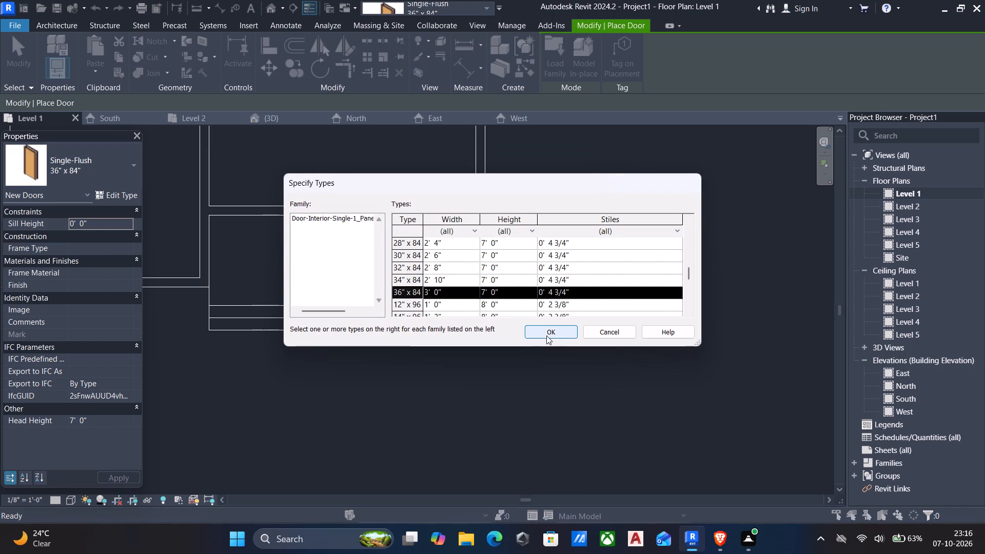
{"action": "left_click", "coordinate": [546, 335]}
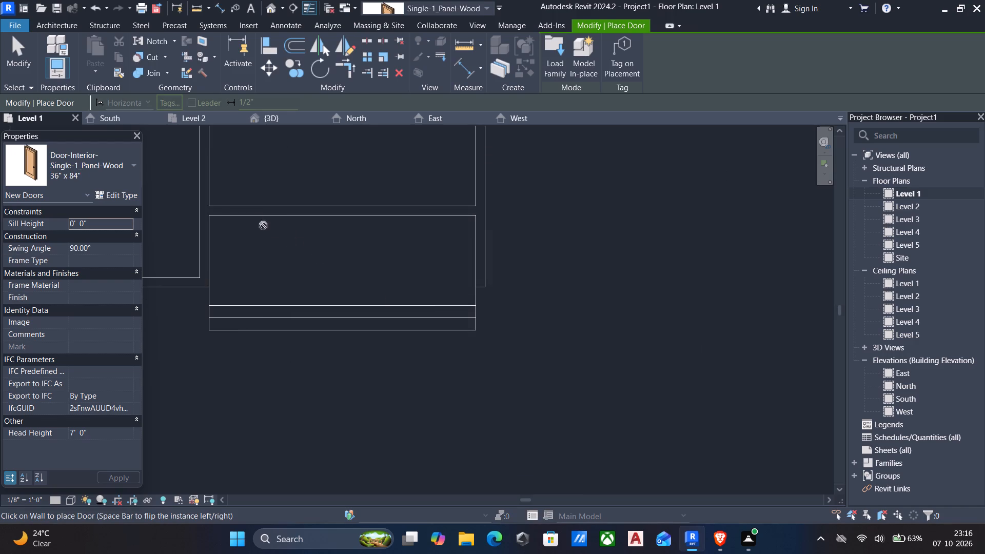
Place the door, with its hand flipped, in the recessed wall behind the entrance steps, about 3'-0" from the side wall.
{"action": "key", "text": "space"}
{"action": "left_click", "coordinate": [244, 206]}
{"action": "scroll", "coordinate": [266, 217], "scroll_direction": "down", "scroll_amount": 3}
{"action": "middle_click_drag", "start_coordinate": [301, 243], "coordinate": [465, 272]}
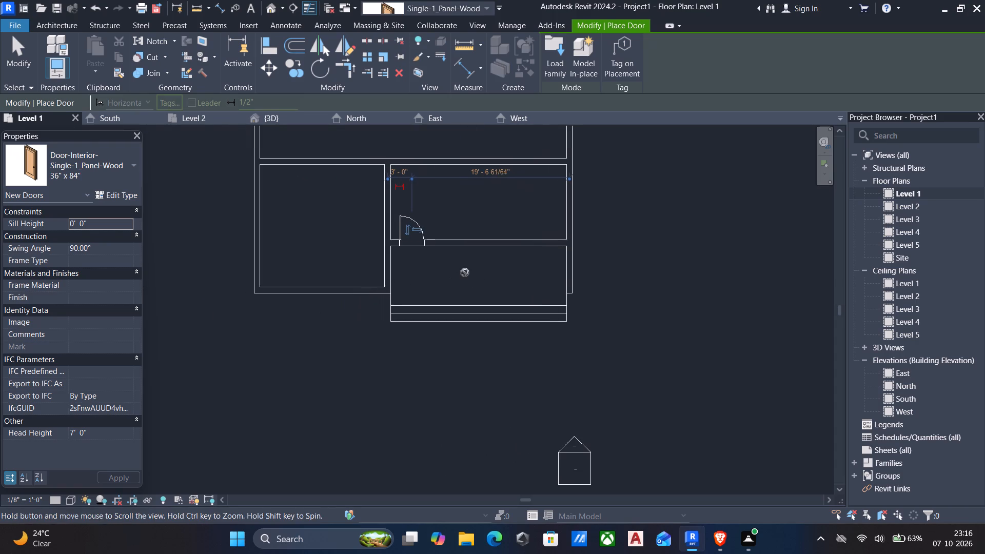
{"action": "middle_click_drag", "start_coordinate": [465, 272], "coordinate": [464, 272]}
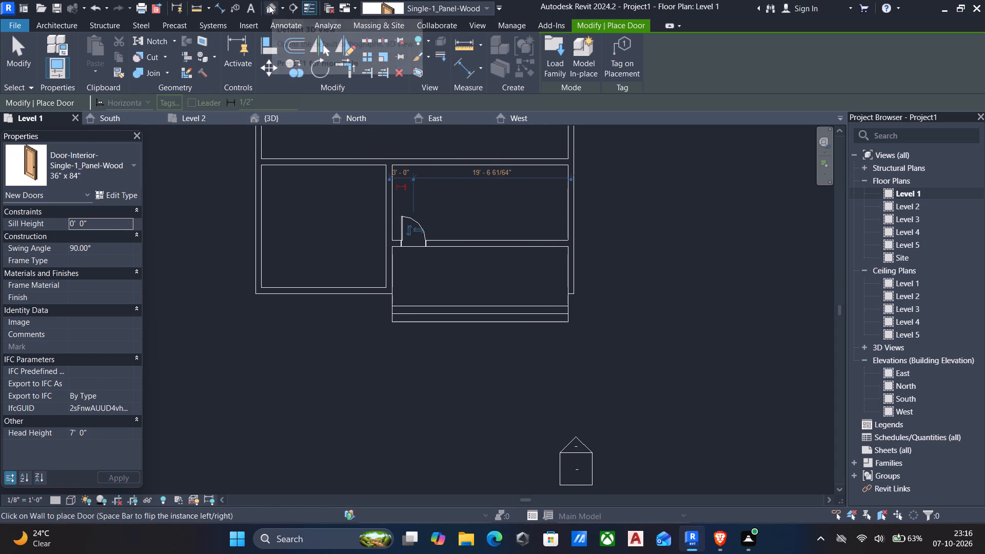
Set the sill height of the entrance door to 2' in the 3D view.
{"action": "left_click", "coordinate": [269, 6]}
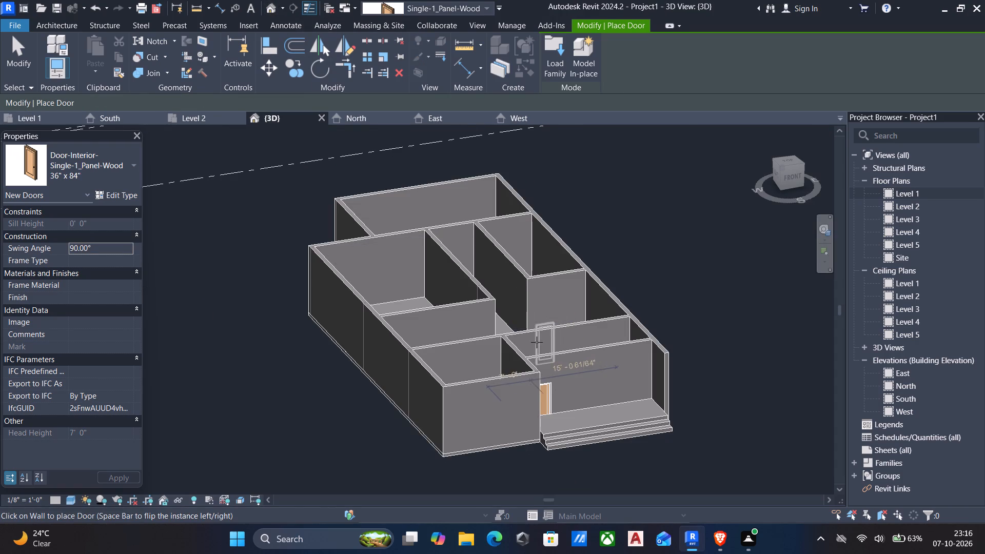
{"action": "key", "text": "Escape"}
{"action": "left_click", "coordinate": [545, 388]}
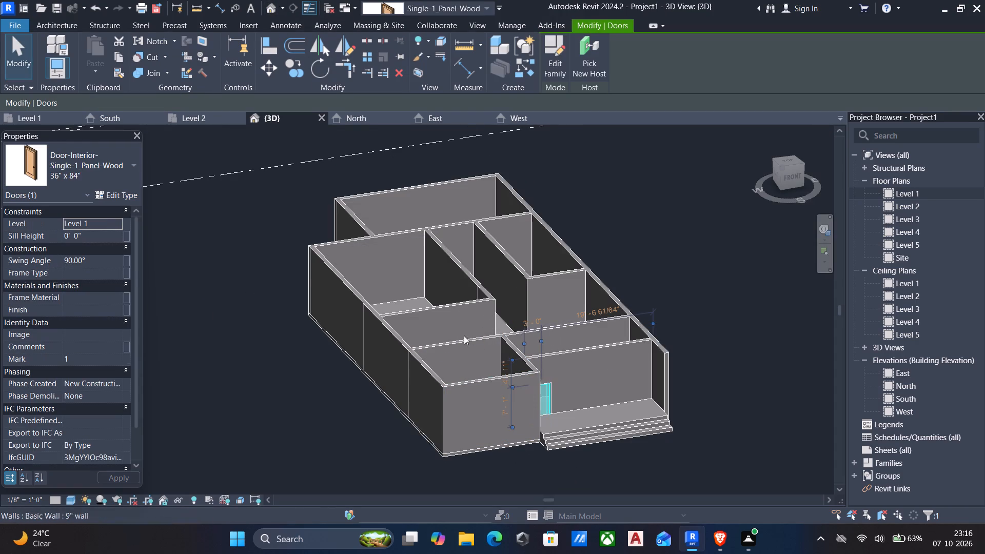
{"action": "left_click", "coordinate": [111, 231]}
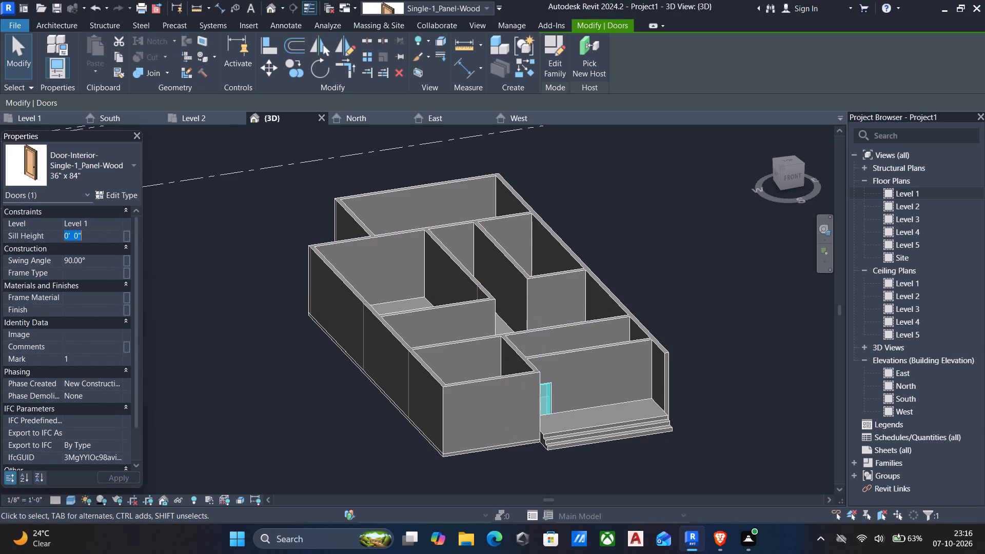
{"action": "type", "text": "2'"}
{"action": "key", "text": "Return"}
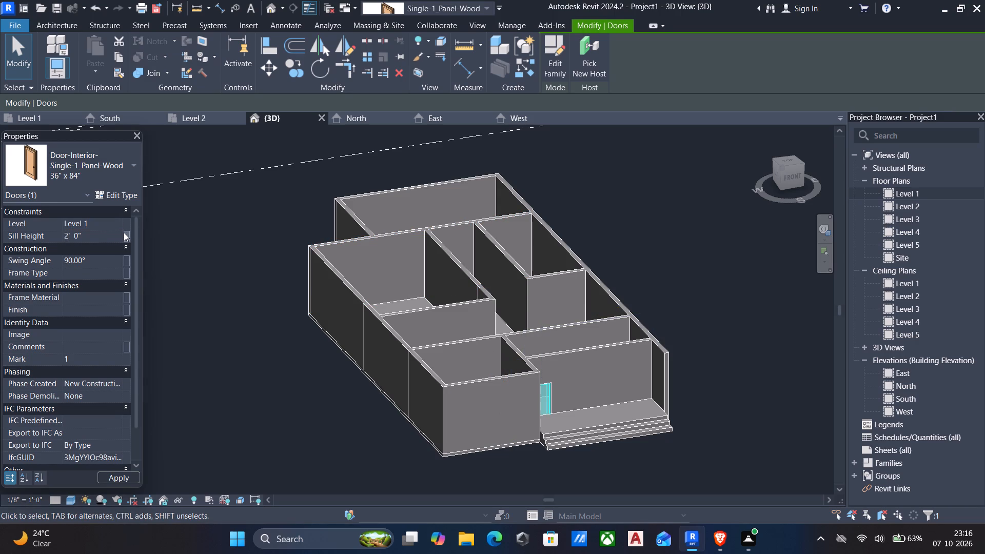
Examine how the bottom of the entrance door sits relative to the landing of the steps.
{"action": "scroll", "coordinate": [553, 403], "scroll_direction": "down", "scroll_amount": 3}
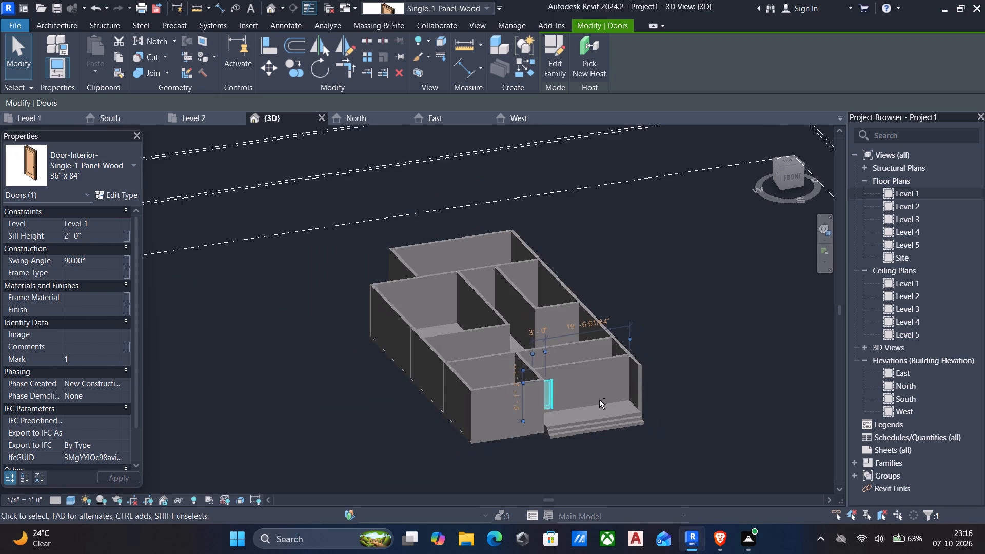
{"action": "scroll", "coordinate": [599, 400], "scroll_direction": "down", "scroll_amount": 2}
{"action": "middle_click_drag", "start_coordinate": [605, 416], "coordinate": [531, 432], "text": "shift"}
{"action": "scroll", "coordinate": [531, 432], "scroll_direction": "up", "scroll_amount": 6, "text": "shift"}
{"action": "scroll", "coordinate": [544, 387], "scroll_direction": "up", "scroll_amount": 10}
{"action": "scroll", "coordinate": [528, 422], "scroll_direction": "down", "scroll_amount": 2}
{"action": "middle_click_drag", "start_coordinate": [524, 436], "coordinate": [527, 351]}
{"action": "scroll", "coordinate": [527, 351], "scroll_direction": "up", "scroll_amount": 6}
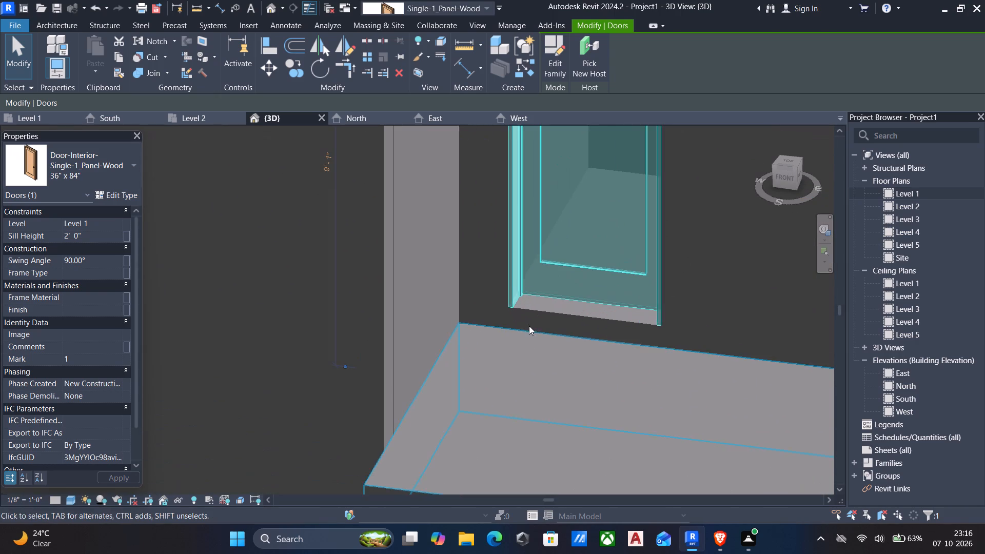
{"action": "scroll", "coordinate": [542, 310], "scroll_direction": "down", "scroll_amount": 6}
{"action": "scroll", "coordinate": [544, 321], "scroll_direction": "up", "scroll_amount": 6}
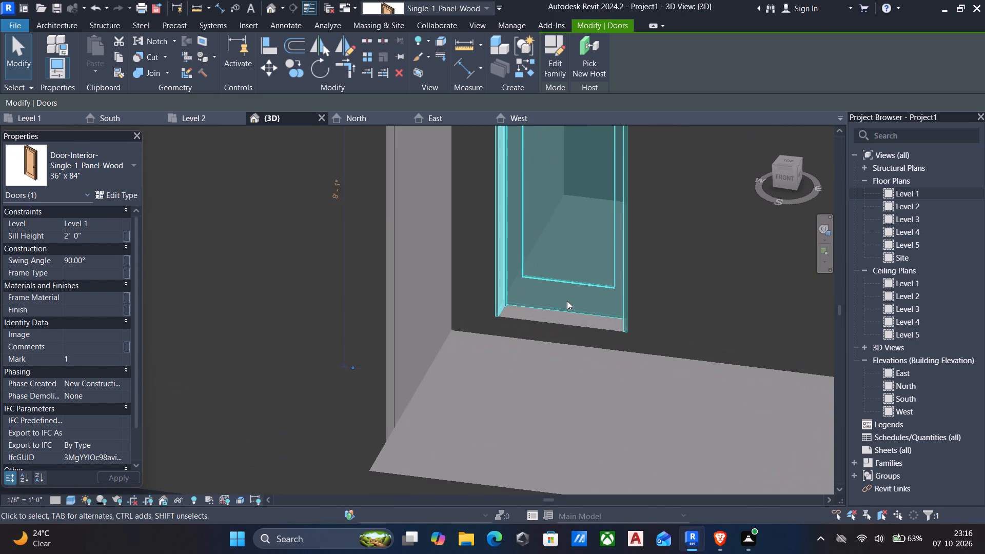
{"action": "scroll", "coordinate": [564, 308], "scroll_direction": "up", "scroll_amount": 5}
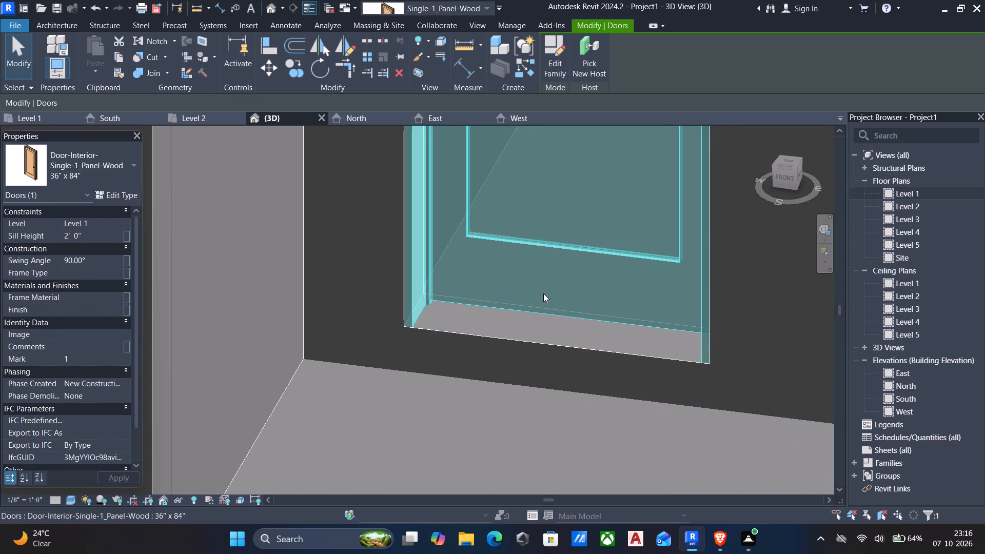
{"action": "scroll", "coordinate": [517, 274], "scroll_direction": "down", "scroll_amount": 6}
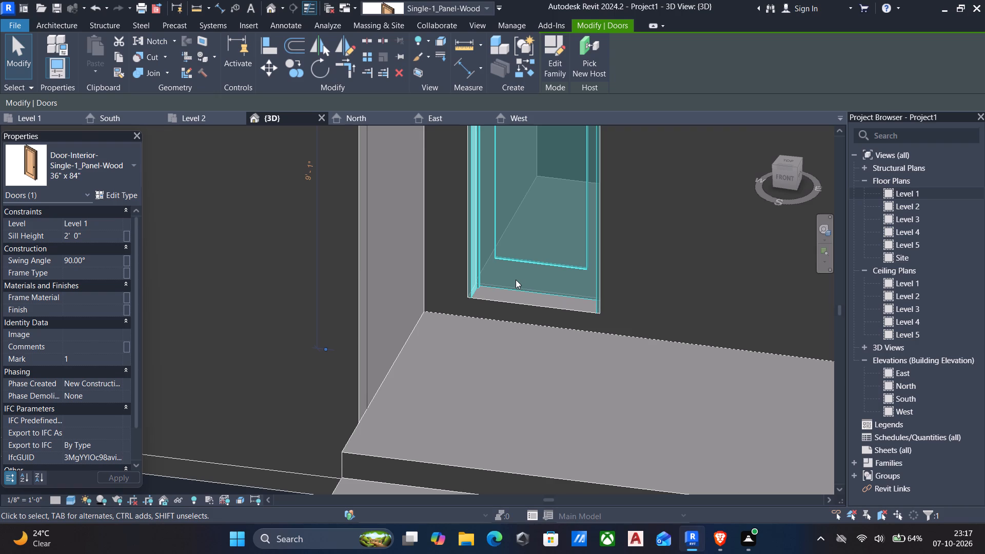
{"action": "scroll", "coordinate": [516, 280], "scroll_direction": "down", "scroll_amount": 5}
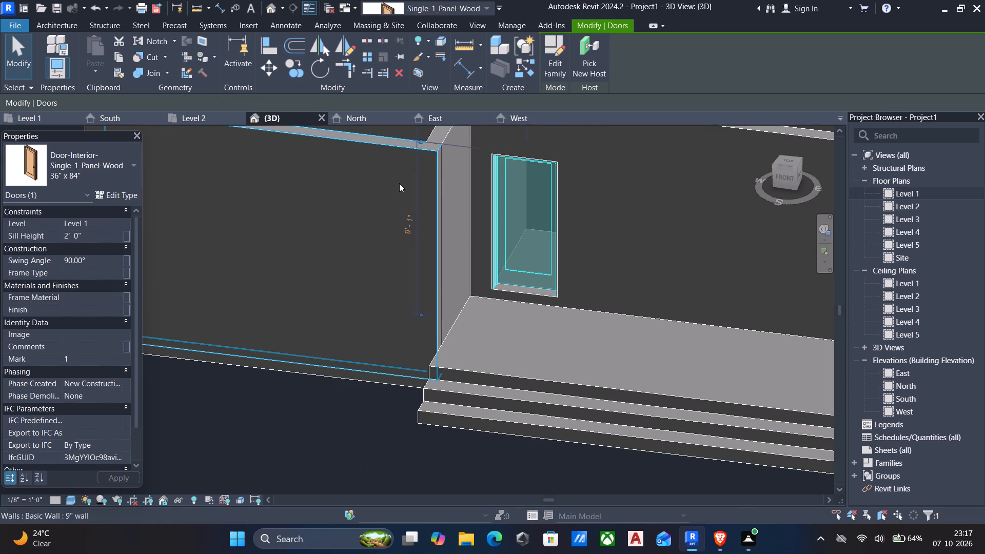
{"action": "scroll", "coordinate": [400, 184], "scroll_direction": "down", "scroll_amount": 6}
{"action": "middle_click_drag", "start_coordinate": [449, 245], "coordinate": [459, 269]}
{"action": "scroll", "coordinate": [467, 245], "scroll_direction": "up", "scroll_amount": 1}
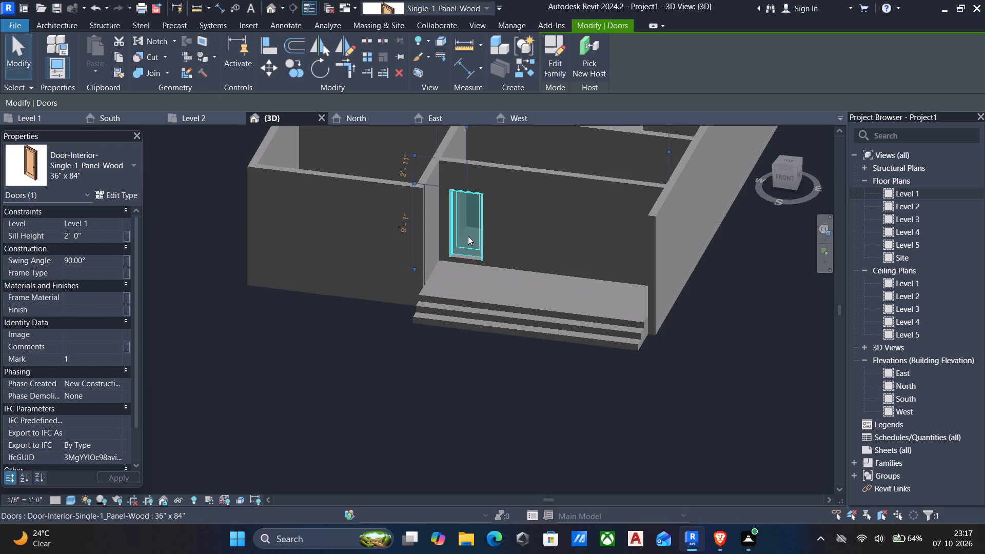
{"action": "key", "text": "Escape"}
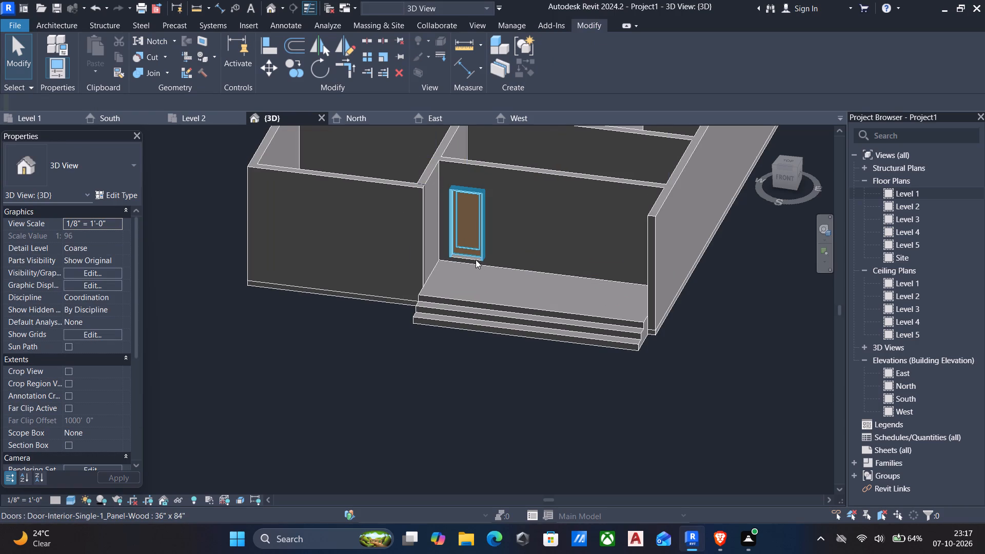
Nudge the entrance door along the recessed wall, away from the nearer side wall, until its far-side temporary dimension is 19'-0 61/64".
{"action": "left_click", "coordinate": [474, 250]}
{"action": "key", "text": "Right"}
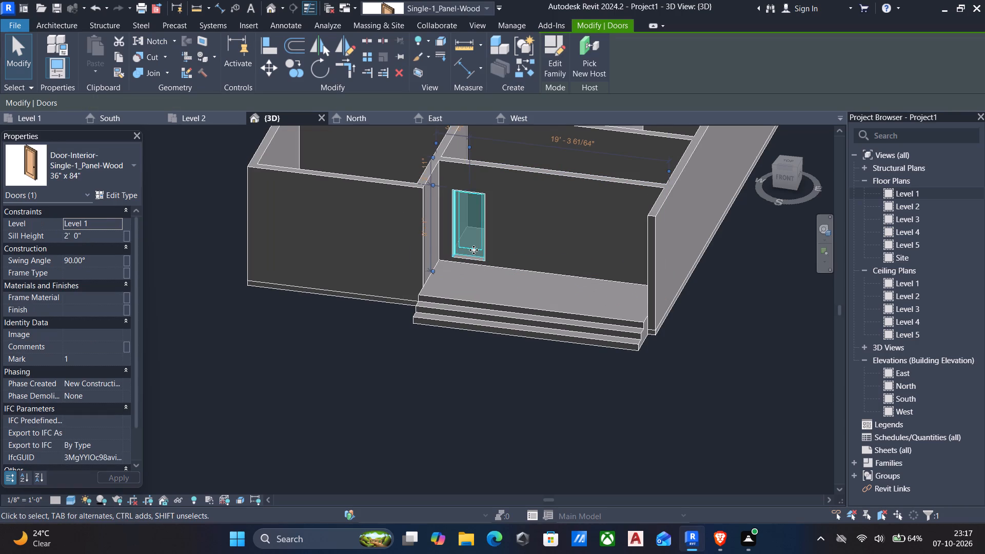
{"action": "key", "text": "Right"}
{"action": "scroll", "coordinate": [474, 249], "scroll_direction": "down", "scroll_amount": 5}
{"action": "middle_click_drag", "start_coordinate": [477, 267], "coordinate": [492, 318]}
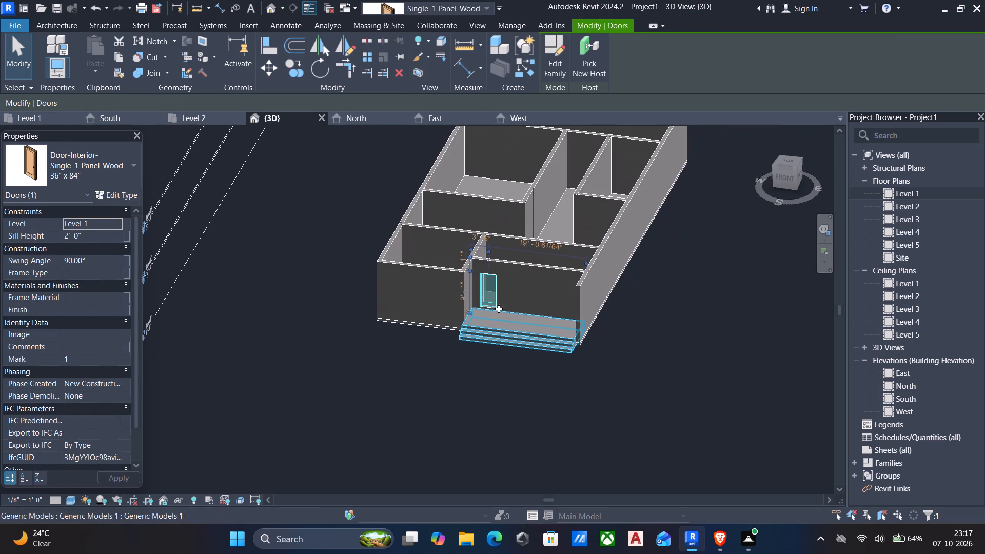
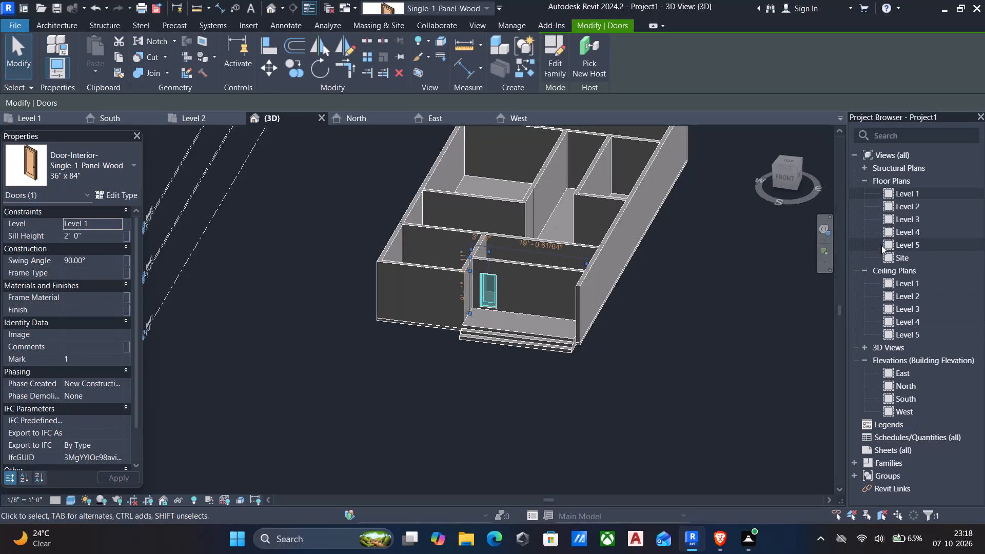
On the Level 1 plan, draw a 6'-0" Curtain Wall 1 segment inside the front room's front wall, about 3'-1" from the wall beside the entrance recess.
{"action": "double_click", "coordinate": [922, 188]}
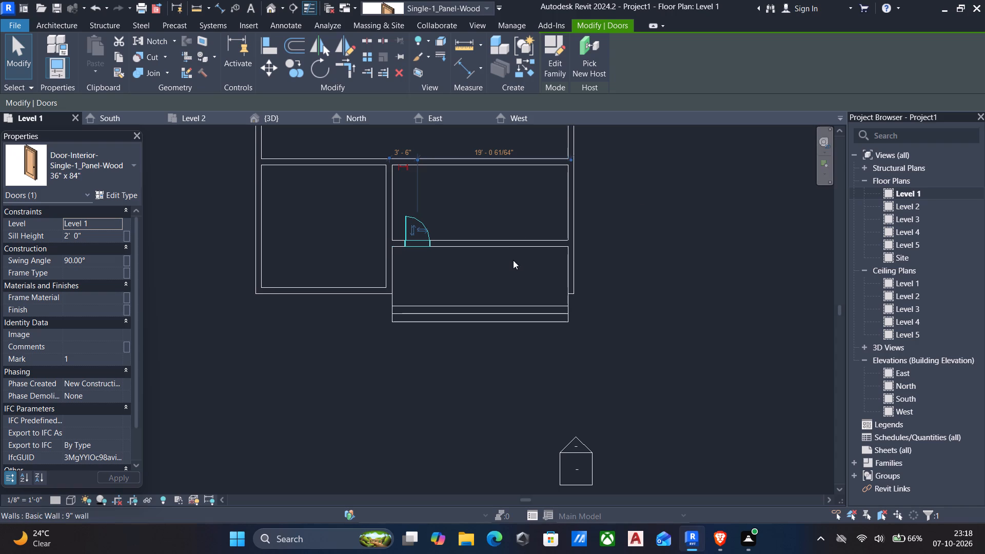
{"action": "scroll", "coordinate": [513, 261], "scroll_direction": "down", "scroll_amount": 4}
{"action": "middle_click_drag", "start_coordinate": [510, 269], "coordinate": [562, 310]}
{"action": "scroll", "coordinate": [520, 285], "scroll_direction": "up", "scroll_amount": 3}
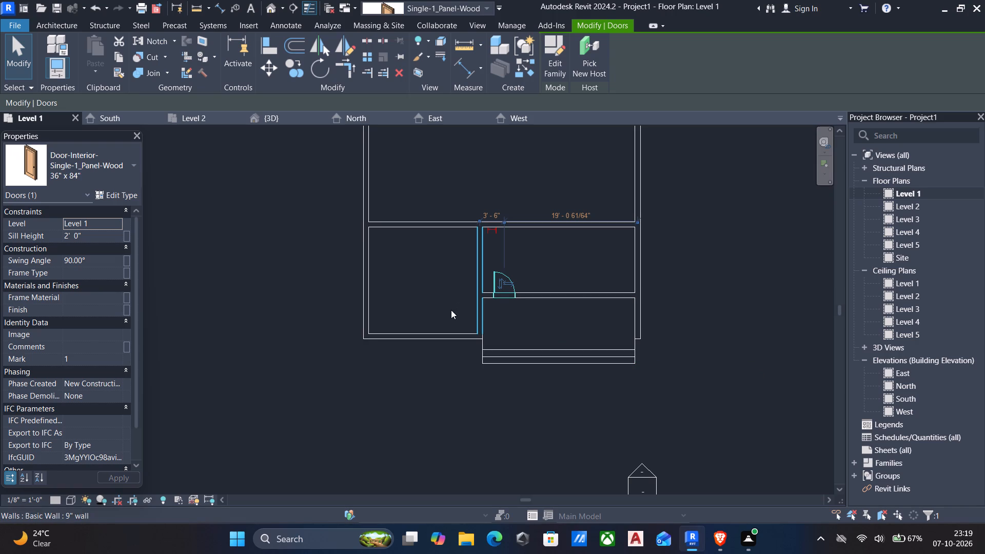
{"action": "key", "text": "w"}
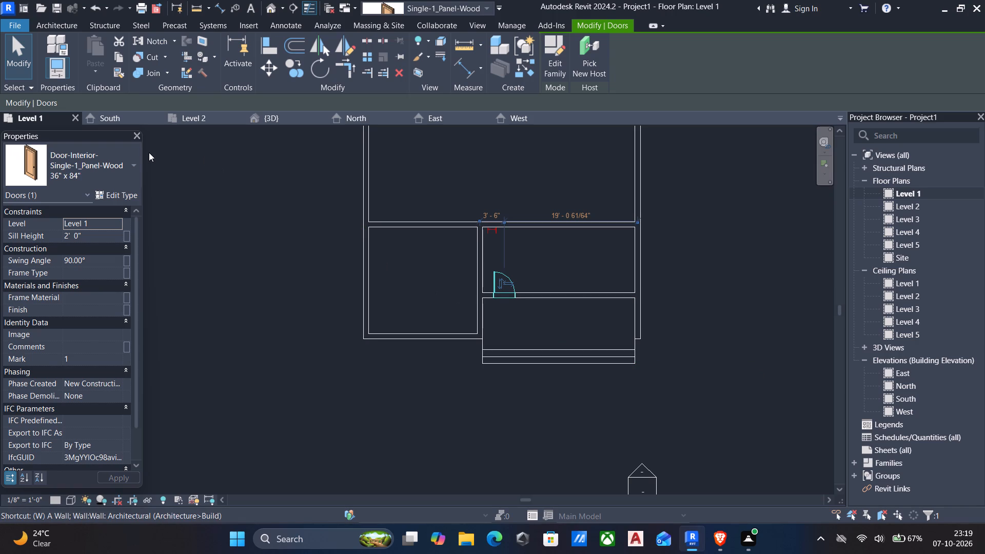
{"action": "key", "text": "a"}
{"action": "left_click", "coordinate": [71, 173]}
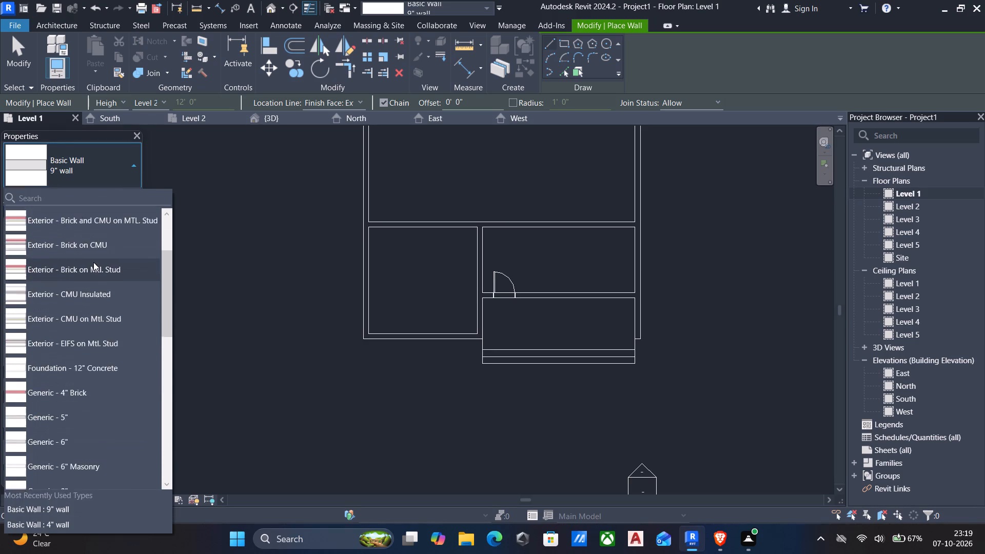
{"action": "scroll", "coordinate": [94, 272], "scroll_direction": "down", "scroll_amount": 5}
{"action": "scroll", "coordinate": [82, 339], "scroll_direction": "down", "scroll_amount": 5}
{"action": "left_click", "coordinate": [57, 364]}
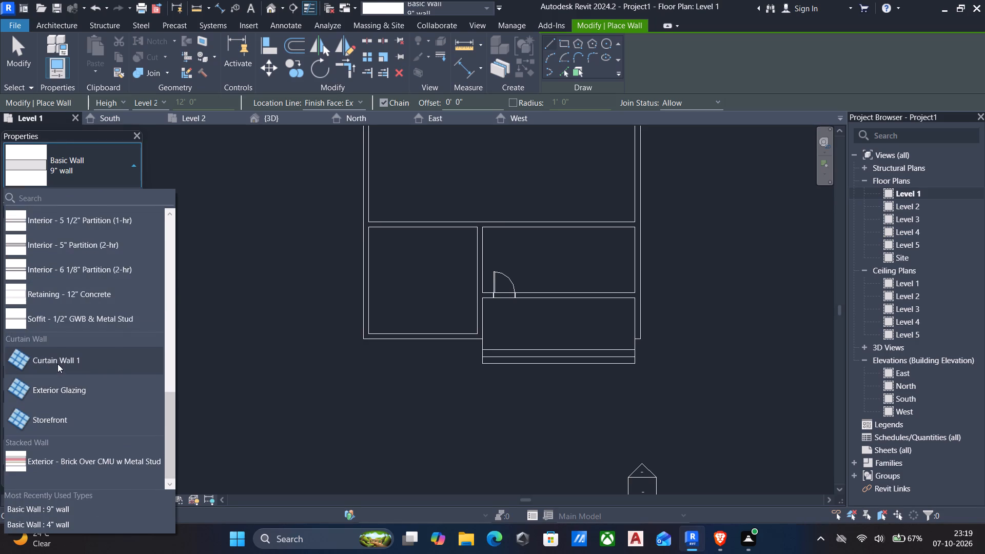
{"action": "scroll", "coordinate": [451, 342], "scroll_direction": "up", "scroll_amount": 4}
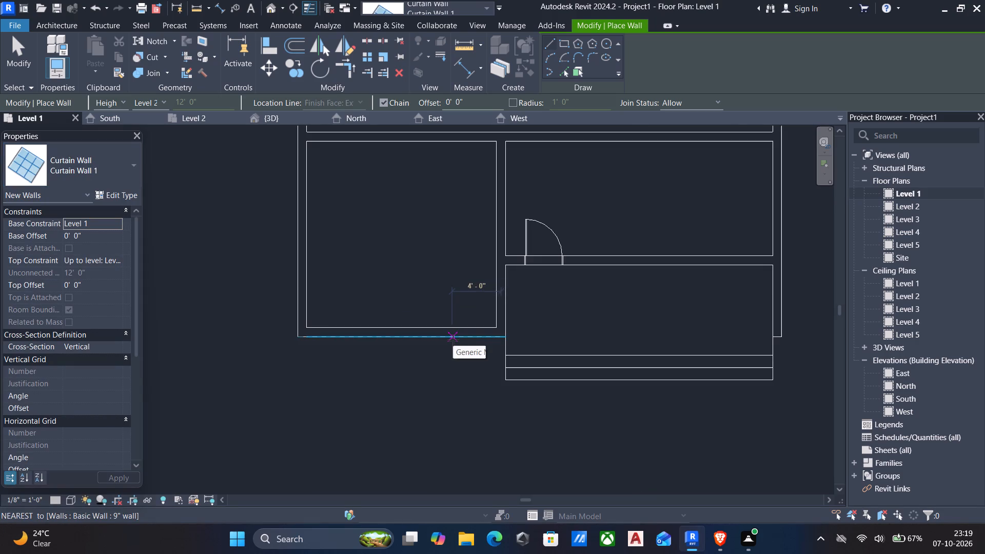
{"action": "scroll", "coordinate": [454, 343], "scroll_direction": "up", "scroll_amount": 7}
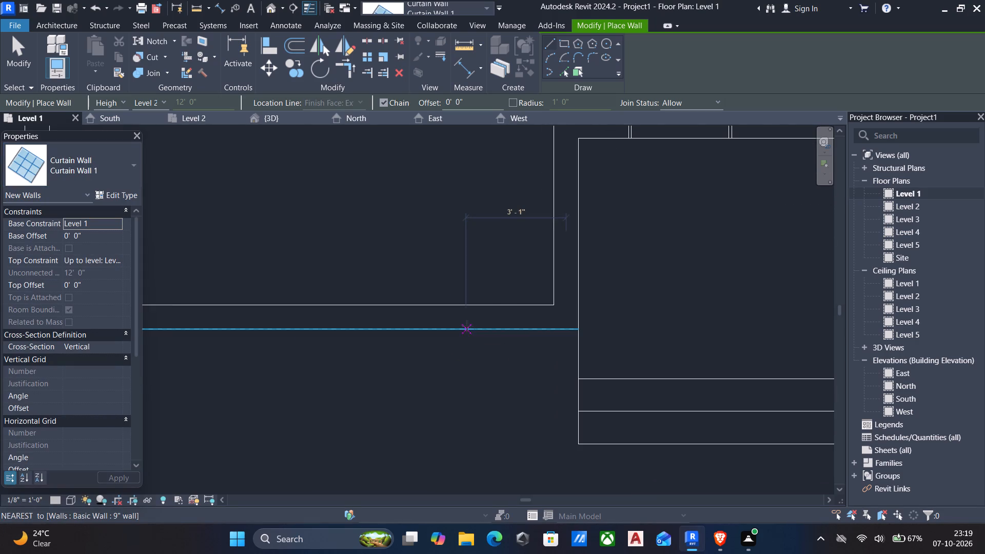
{"action": "left_click", "coordinate": [465, 317]}
{"action": "scroll", "coordinate": [391, 311], "scroll_direction": "down", "scroll_amount": 1}
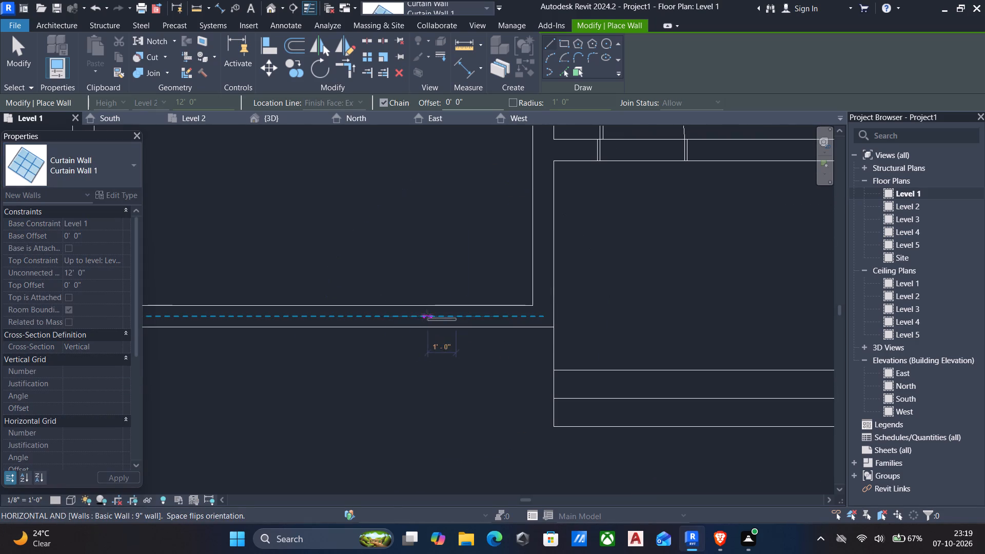
{"action": "left_click", "coordinate": [286, 316]}
{"action": "scroll", "coordinate": [290, 328], "scroll_direction": "down", "scroll_amount": 2}
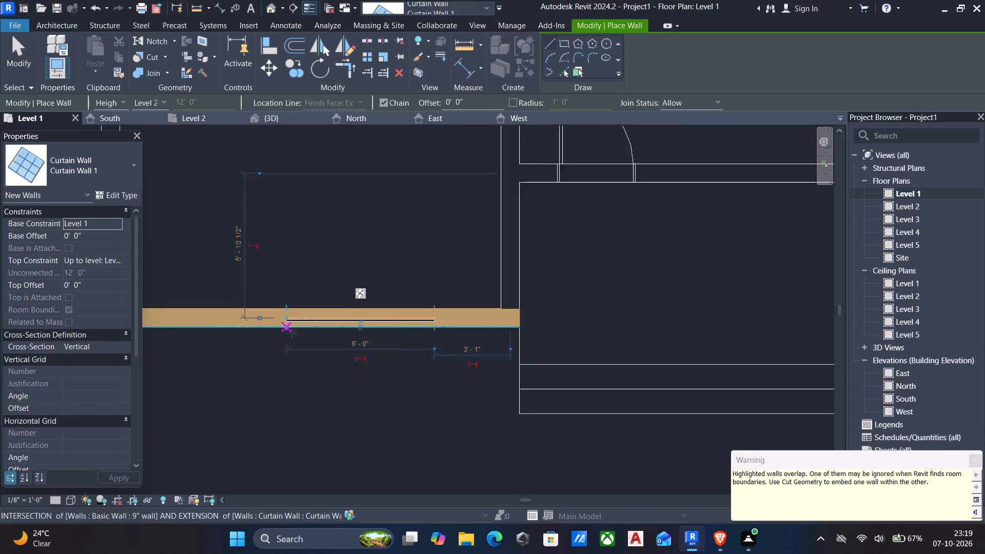
{"action": "scroll", "coordinate": [292, 333], "scroll_direction": "down", "scroll_amount": 2}
{"action": "middle_click_drag", "start_coordinate": [327, 348], "coordinate": [458, 354]}
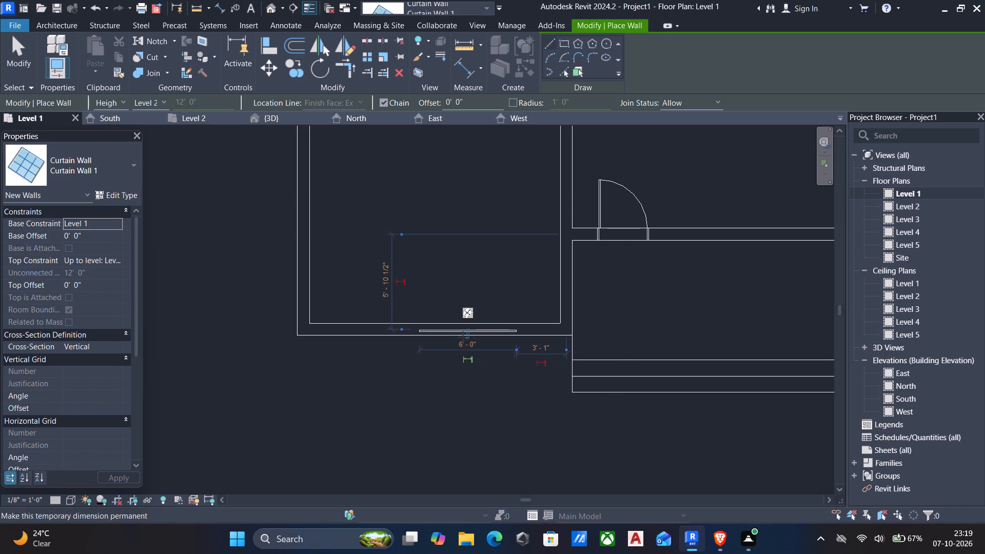
{"action": "key", "text": "Escape"}
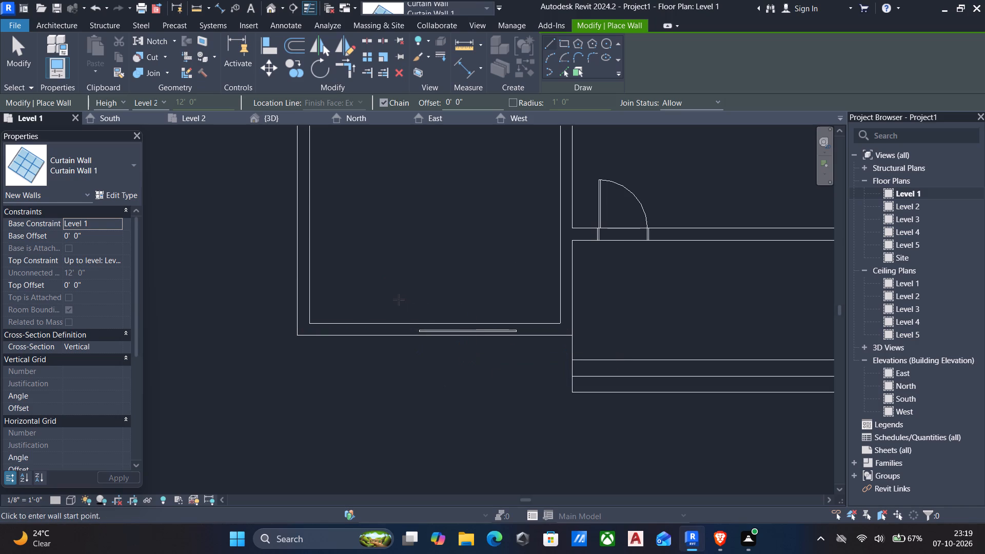
{"action": "key", "text": "Escape"}
Nudge the curtain wall along the front wall, away from the entrance recess, until its temporary dimension to the side wall is 3'-5".
{"action": "left_click", "coordinate": [436, 328]}
{"action": "key", "text": "Left"}
{"action": "key", "text": "Left"}
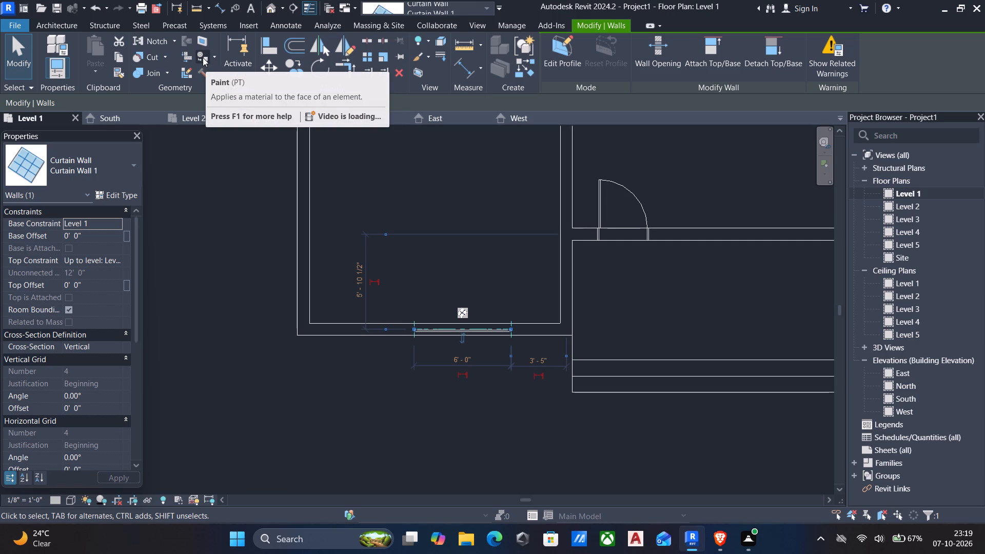
Cut the front room's 9" wall with the embedded curtain wall using Cut Geometry.
{"action": "left_click", "coordinate": [148, 59]}
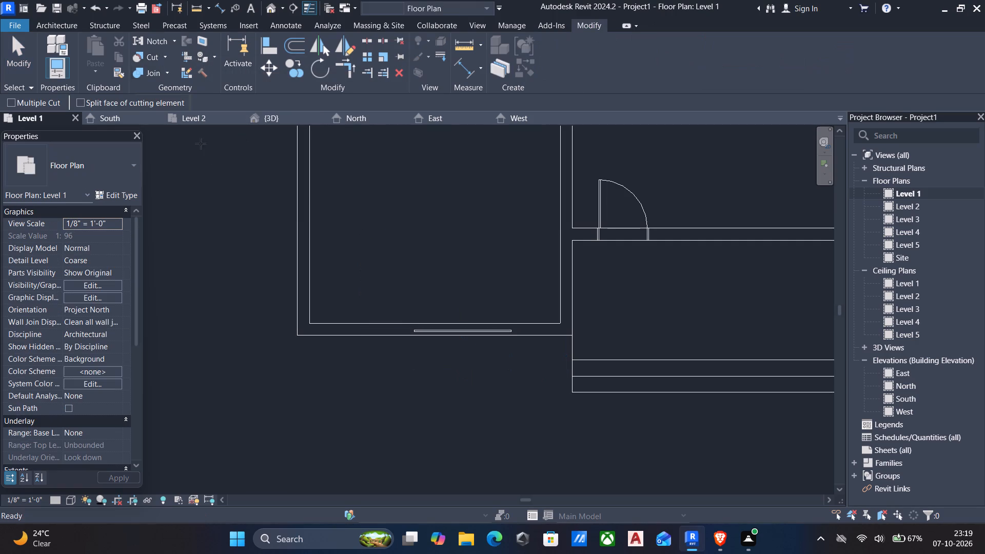
{"action": "left_click", "coordinate": [386, 323]}
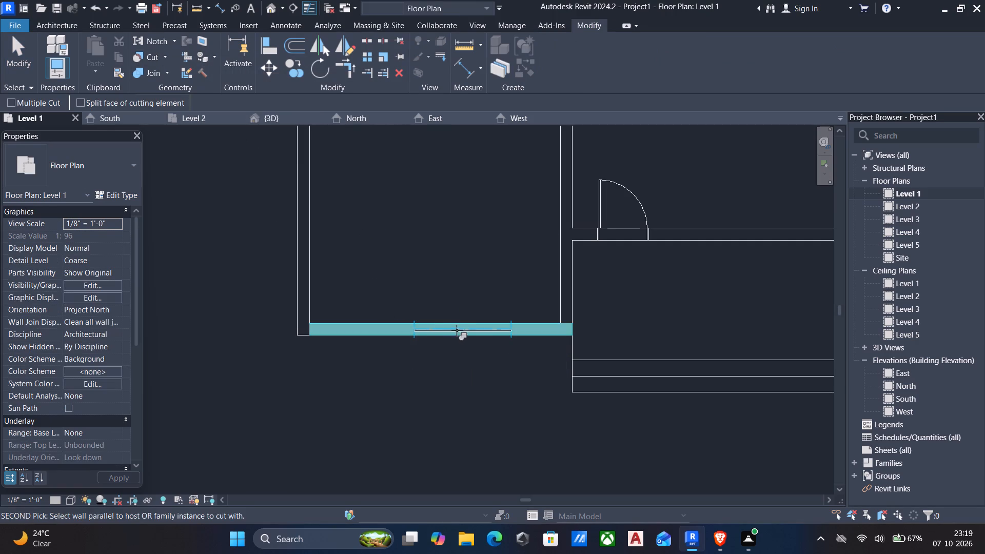
{"action": "left_click", "coordinate": [451, 326]}
{"action": "scroll", "coordinate": [460, 265], "scroll_direction": "down", "scroll_amount": 2}
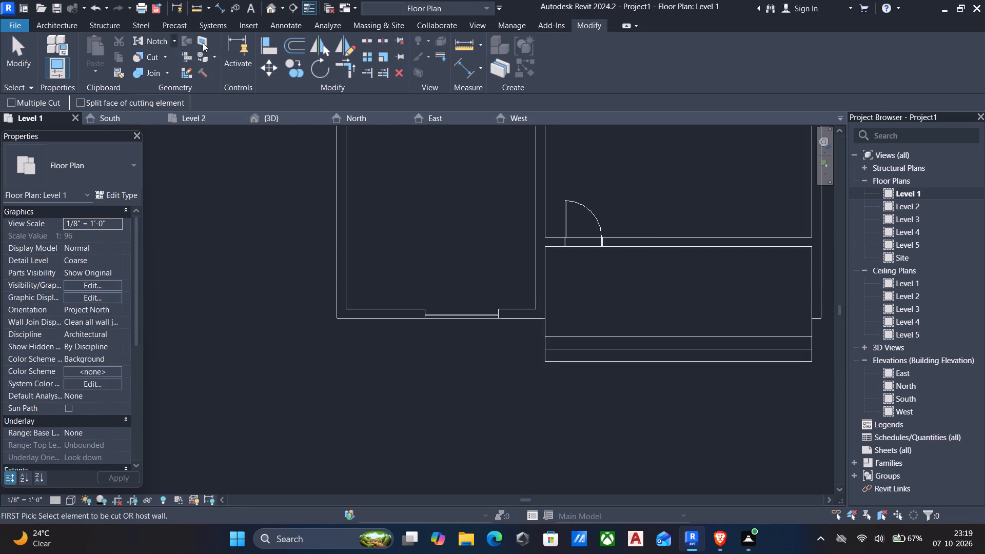
In the 3D view, set the front curtain wall's base offset to 4'.
{"action": "left_click", "coordinate": [272, 5]}
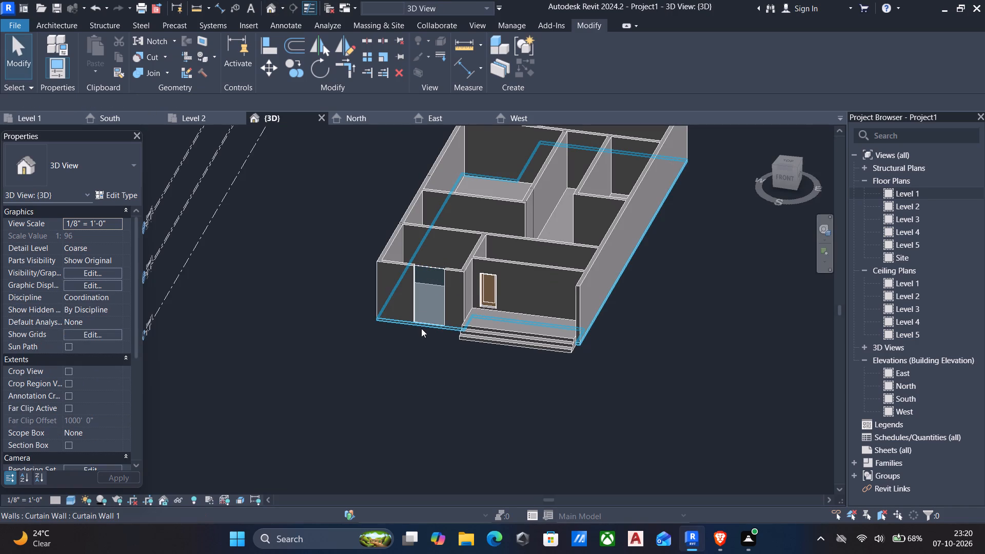
{"action": "left_click", "coordinate": [421, 326]}
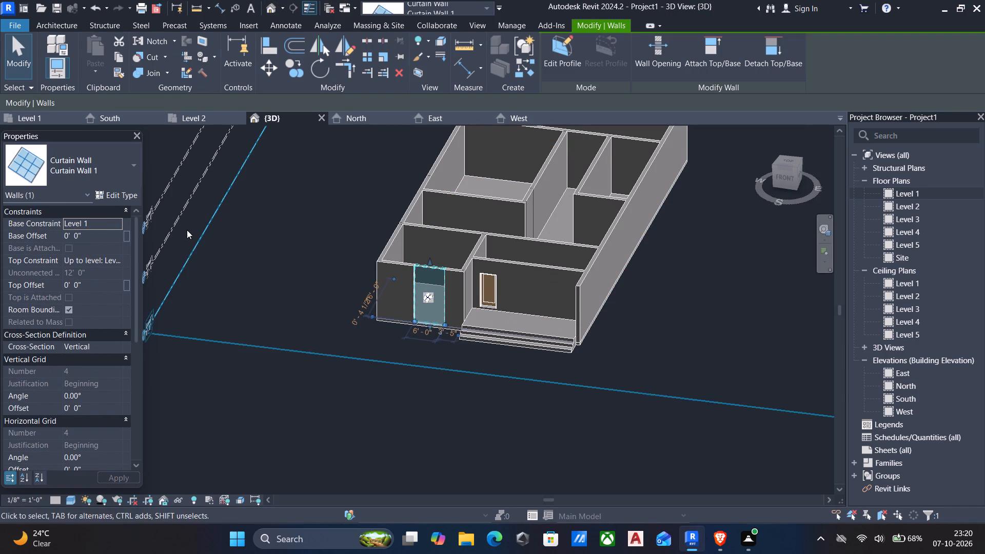
{"action": "left_click", "coordinate": [110, 236]}
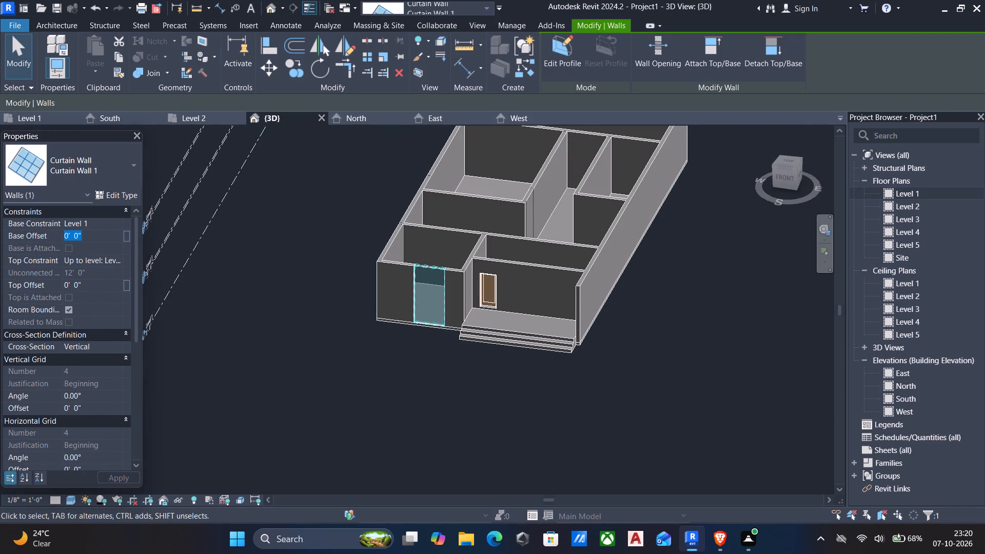
{"action": "key", "text": "4"}
{"action": "key", "text": "apostrophe"}
{"action": "key", "text": "Return"}
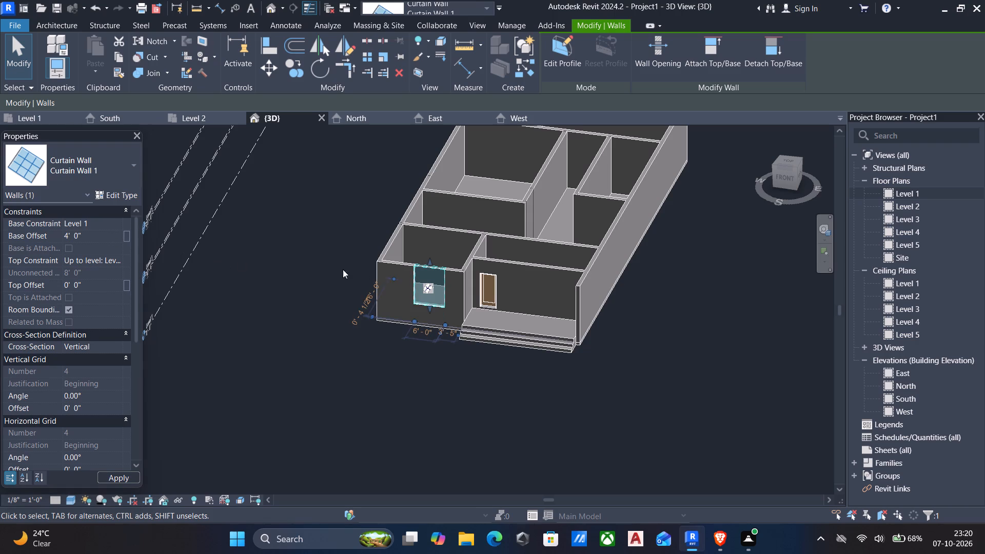
Set the top offset of the front curtain wall to -3'.
{"action": "scroll", "coordinate": [429, 266], "scroll_direction": "up", "scroll_amount": 4}
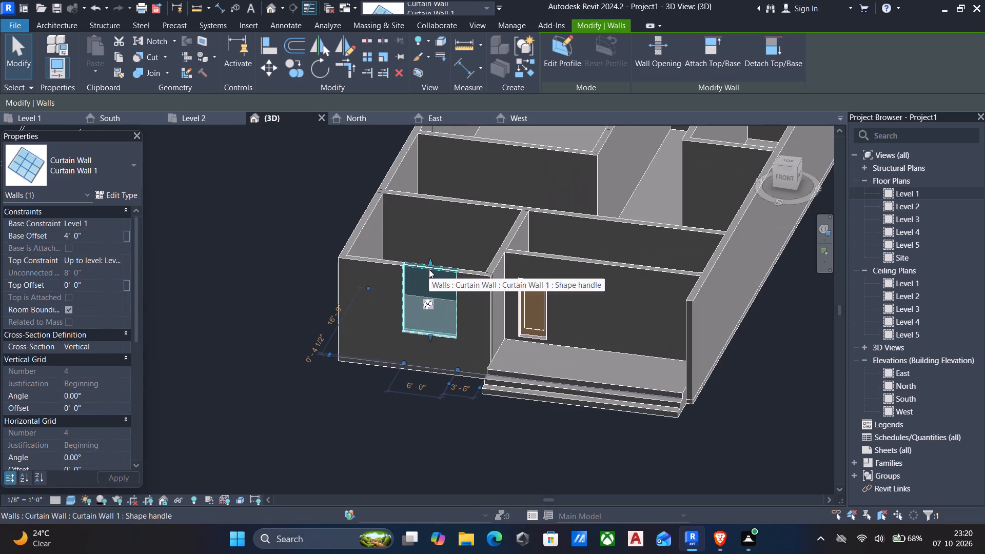
{"action": "left_click", "coordinate": [424, 267]}
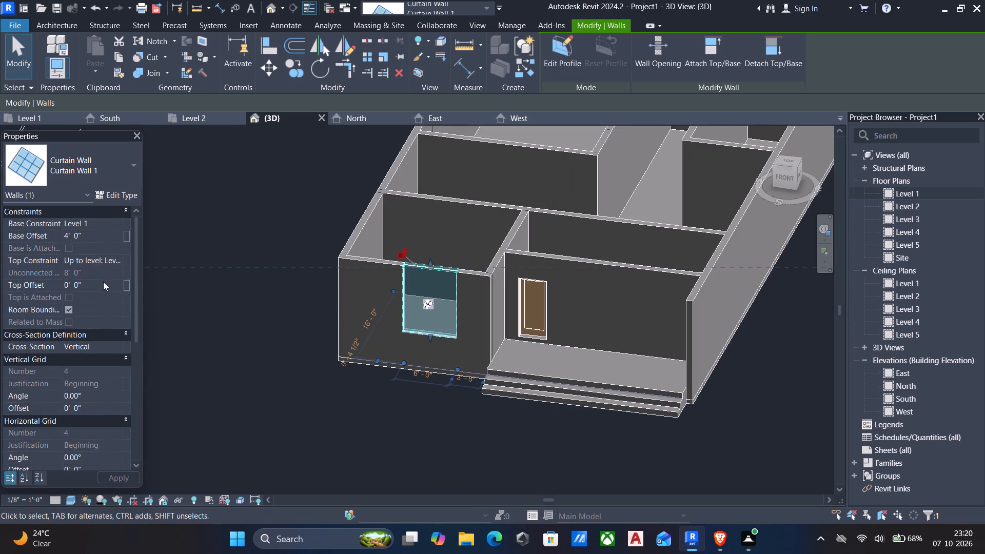
{"action": "left_click", "coordinate": [97, 284]}
{"action": "type", "text": "-3'"}
{"action": "key", "text": "Return"}
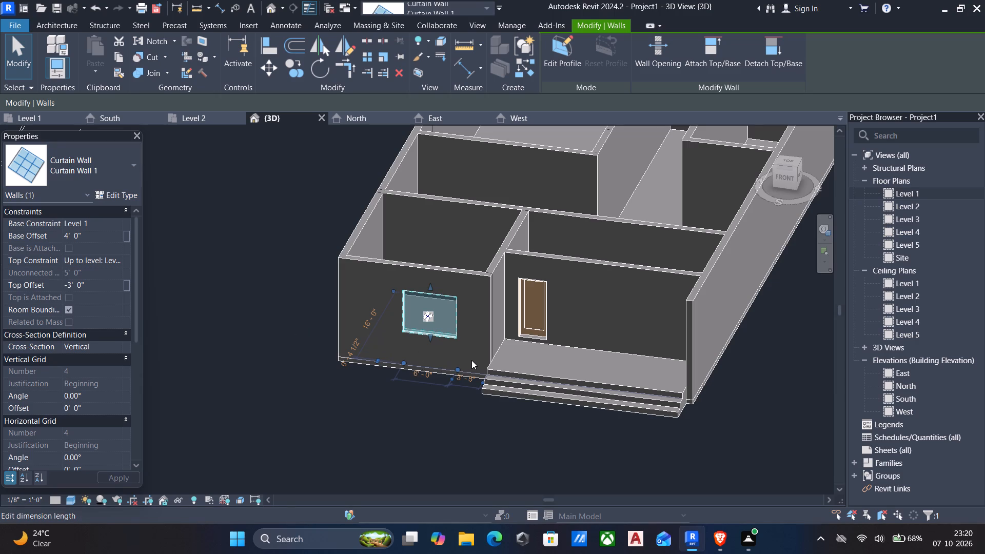
From the front view, align the top edge of the curtain wall window with the top of the entrance door.
{"action": "left_click", "coordinate": [781, 181]}
{"action": "scroll", "coordinate": [544, 281], "scroll_direction": "down", "scroll_amount": 4}
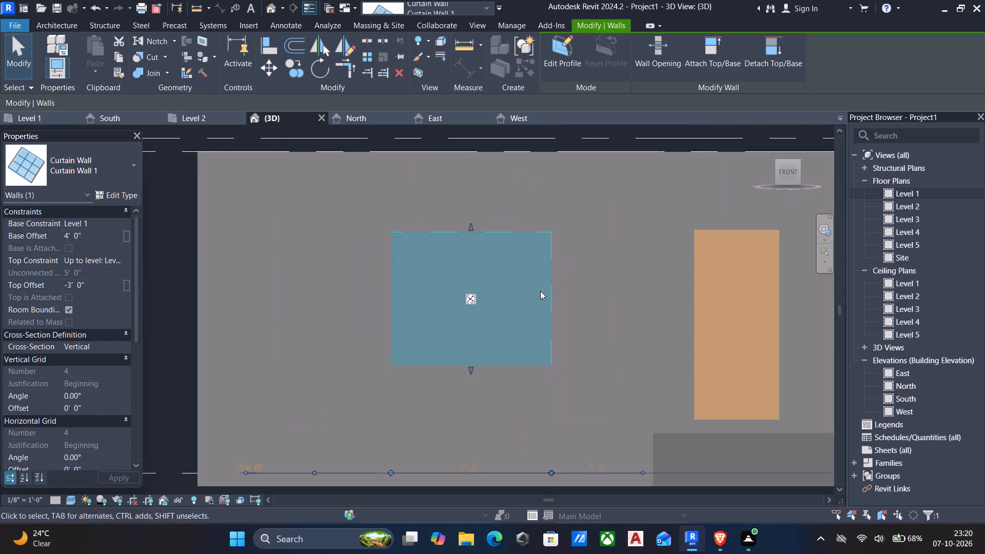
{"action": "scroll", "coordinate": [540, 291], "scroll_direction": "down", "scroll_amount": 4}
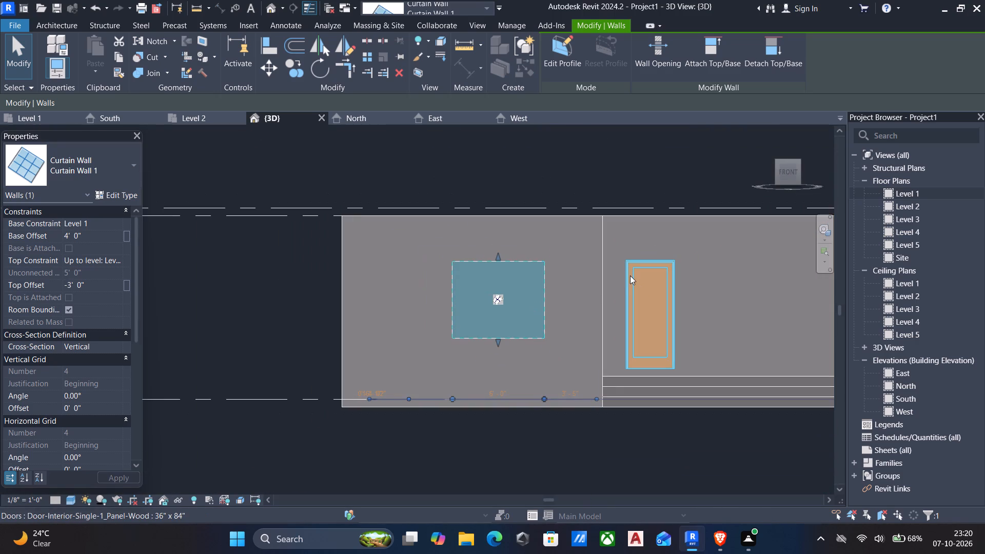
{"action": "type", "text": "al"}
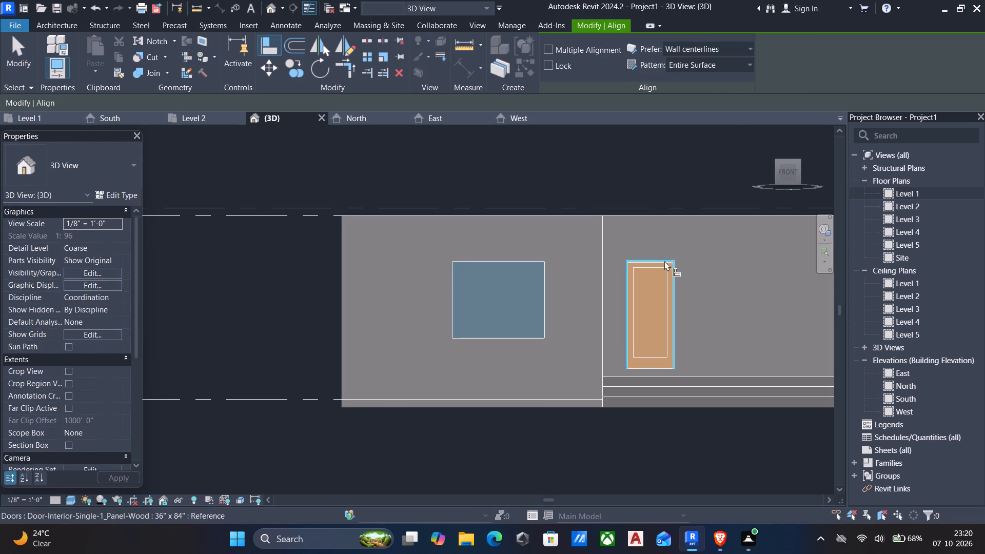
{"action": "left_click", "coordinate": [656, 259]}
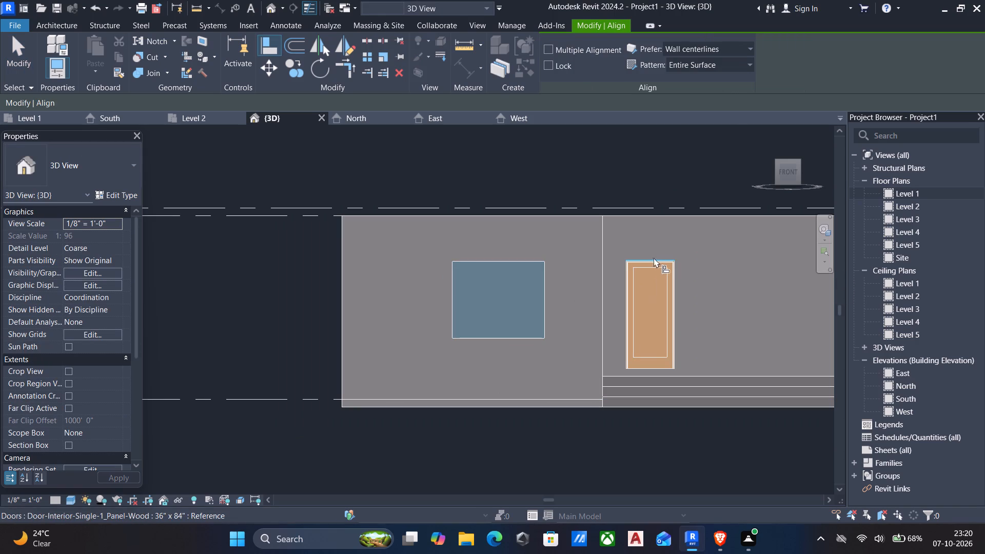
{"action": "left_click", "coordinate": [523, 260]}
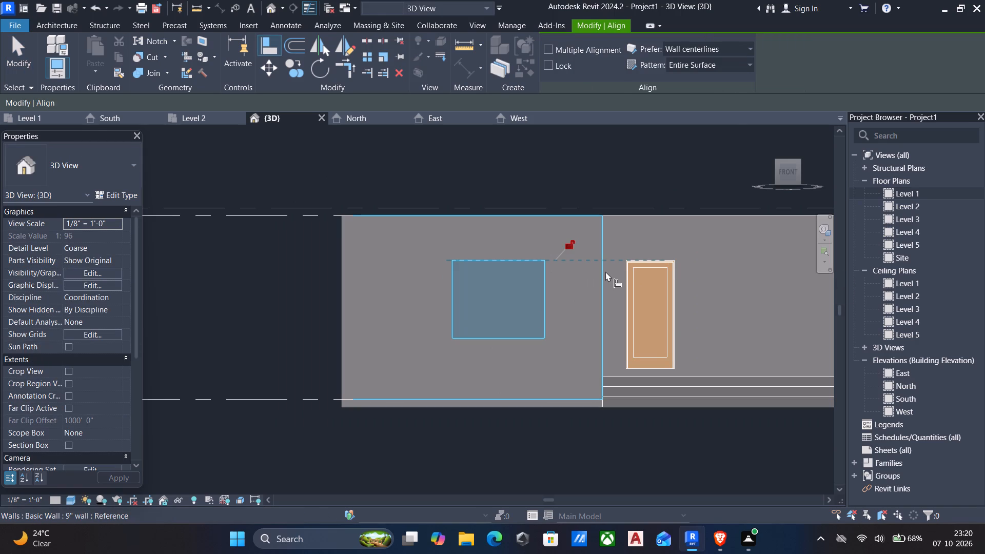
{"action": "key", "text": "Escape"}
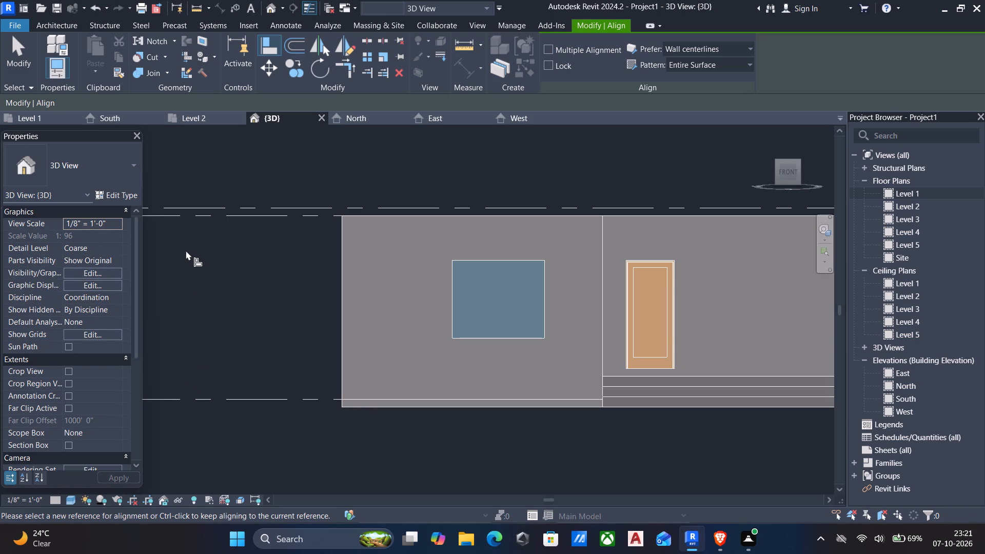
Examine the front room's front wall on the Level 1 plan, check the Level 2 plan, and return to Level 1.
{"action": "double_click", "coordinate": [924, 190]}
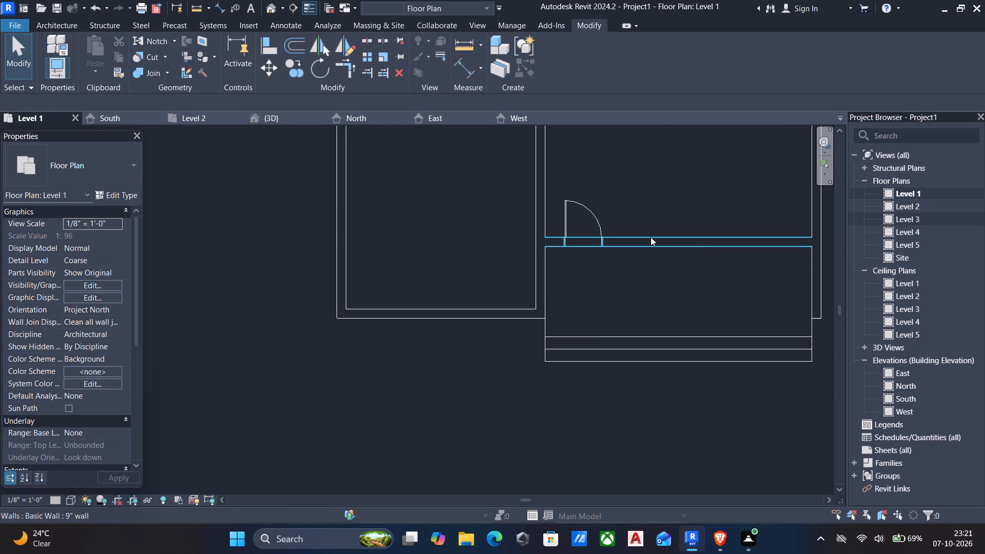
{"action": "scroll", "coordinate": [645, 243], "scroll_direction": "down", "scroll_amount": 5}
{"action": "middle_click_drag", "start_coordinate": [593, 334], "coordinate": [568, 394]}
{"action": "scroll", "coordinate": [497, 380], "scroll_direction": "up", "scroll_amount": 5}
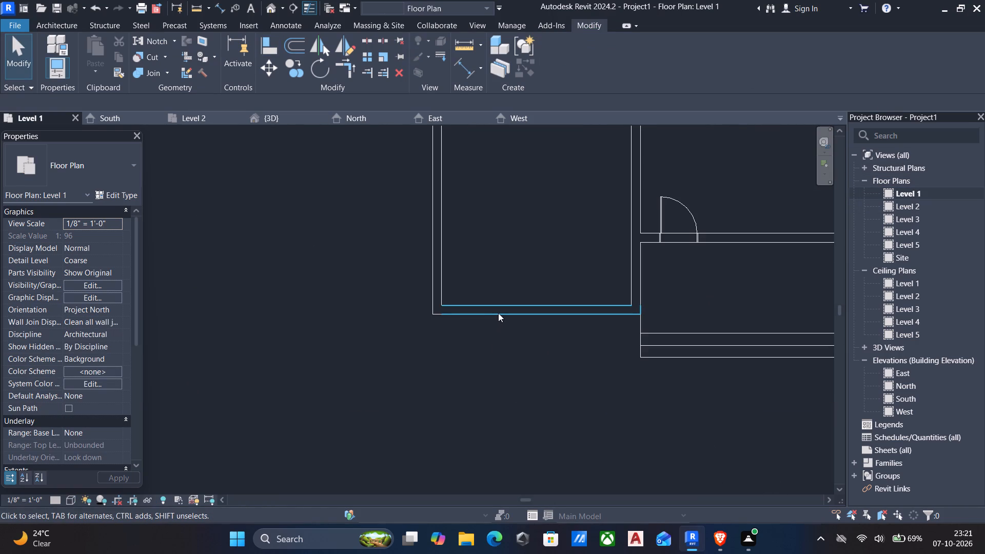
{"action": "left_click", "coordinate": [499, 312]}
{"action": "key", "text": "Escape"}
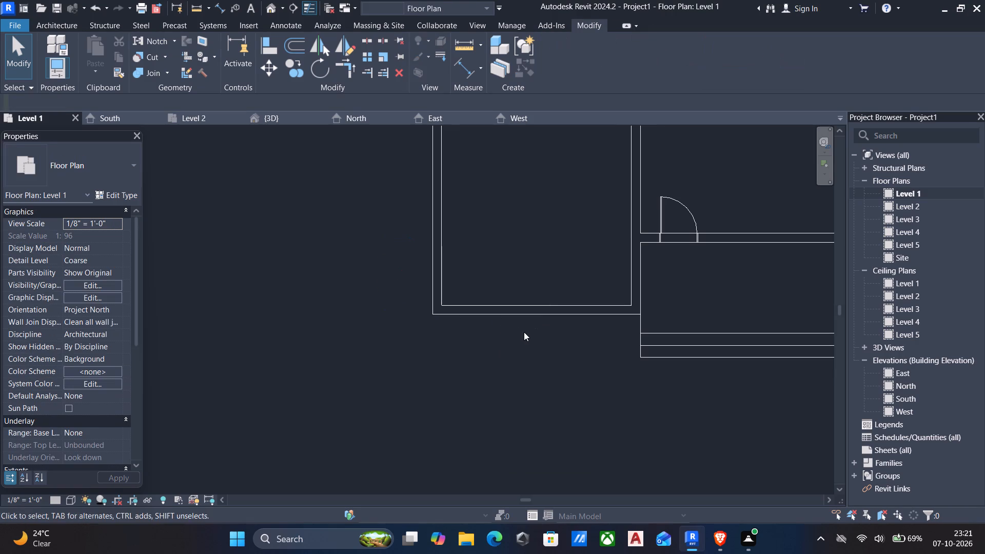
{"action": "double_click", "coordinate": [913, 208]}
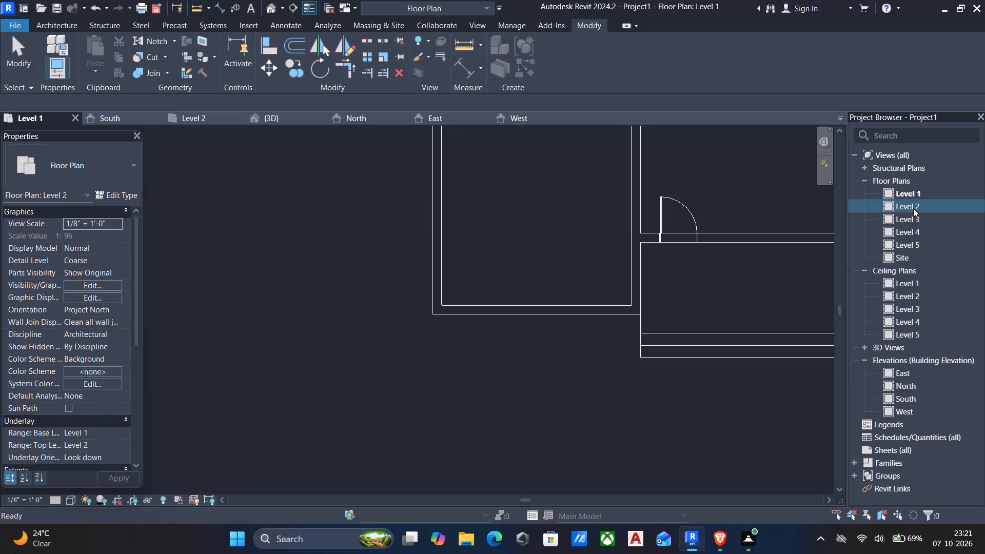
{"action": "left_click", "coordinate": [916, 188]}
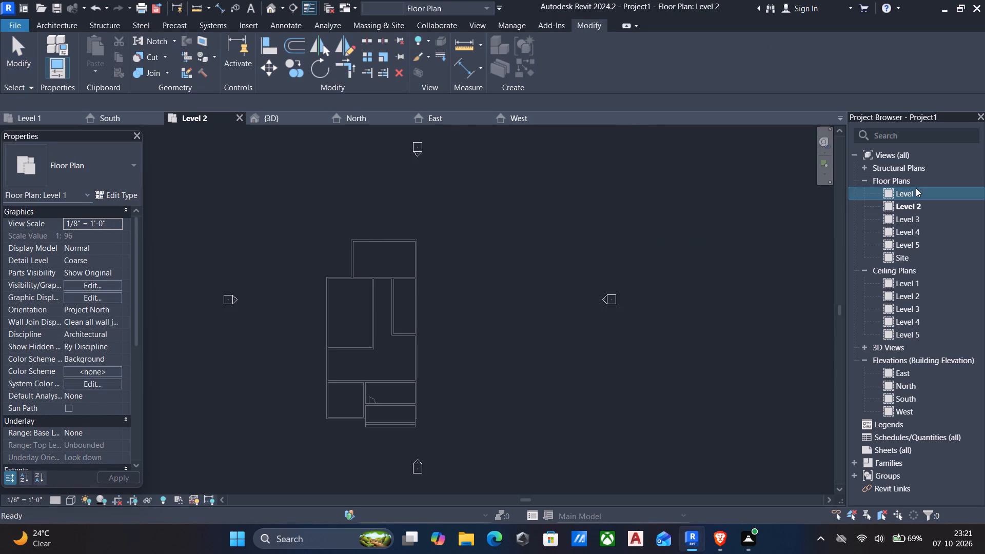
{"action": "left_click", "coordinate": [916, 188]}
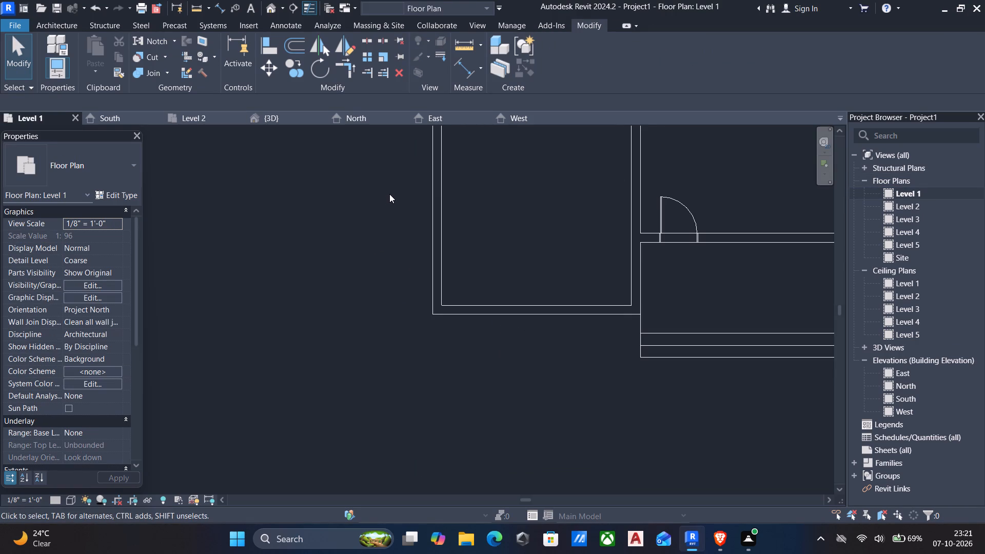
Draw a 2' Curtain Wall 1 segment along the centerline of the entrance wall, beside the door on the Level 1 plan.
{"action": "type", "text": "wa"}
{"action": "scroll", "coordinate": [587, 308], "scroll_direction": "down", "scroll_amount": 4}
{"action": "middle_click_drag", "start_coordinate": [589, 322], "coordinate": [533, 351]}
{"action": "scroll", "coordinate": [548, 332], "scroll_direction": "up", "scroll_amount": 4}
{"action": "scroll", "coordinate": [633, 293], "scroll_direction": "up", "scroll_amount": 5}
{"action": "left_click", "coordinate": [634, 286]}
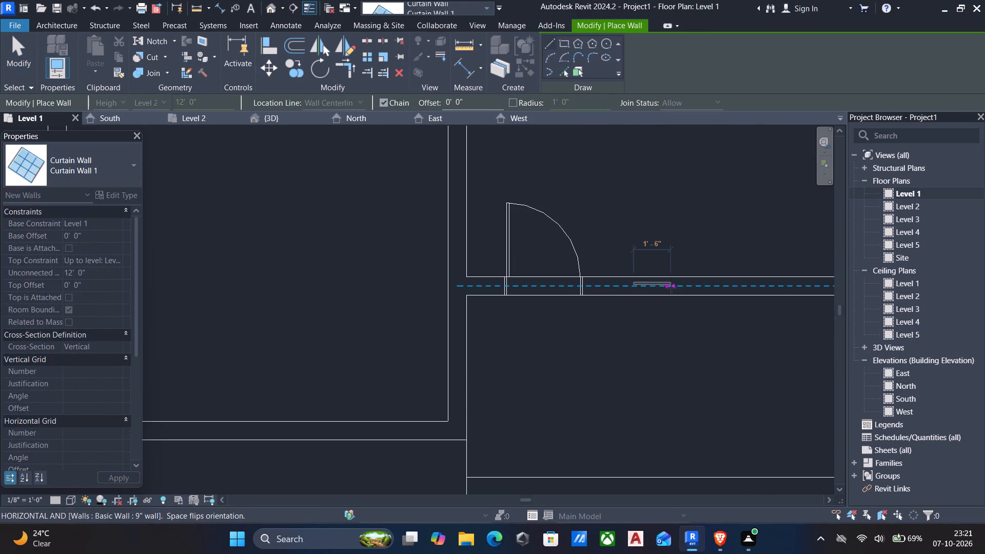
{"action": "scroll", "coordinate": [675, 288], "scroll_direction": "up", "scroll_amount": 4}
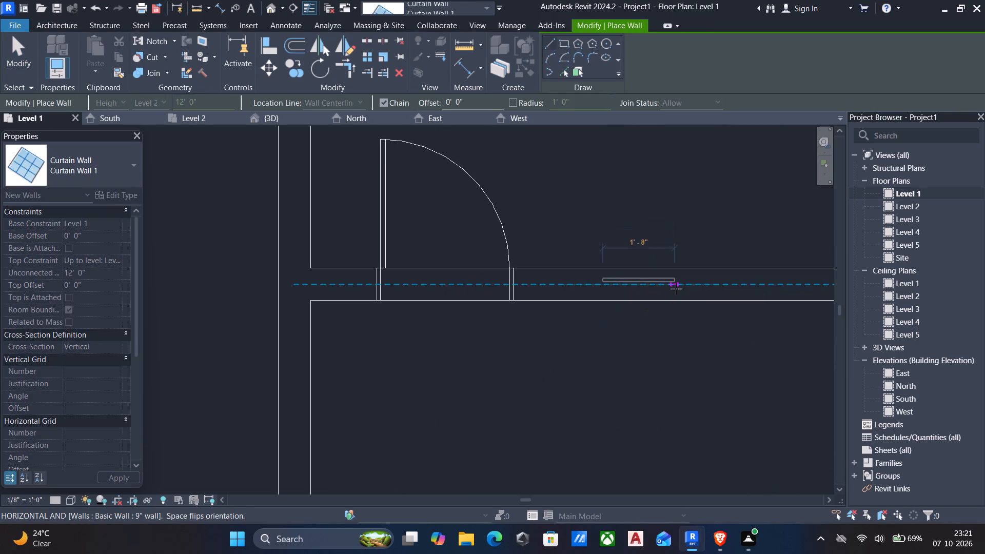
{"action": "type", "text": "2'"}
{"action": "key", "text": "Return"}
Draw a second 2' curtain wall along the entrance wall's centerline, about 2'-6" from the end farthest from the door.
{"action": "scroll", "coordinate": [676, 309], "scroll_direction": "down", "scroll_amount": 5}
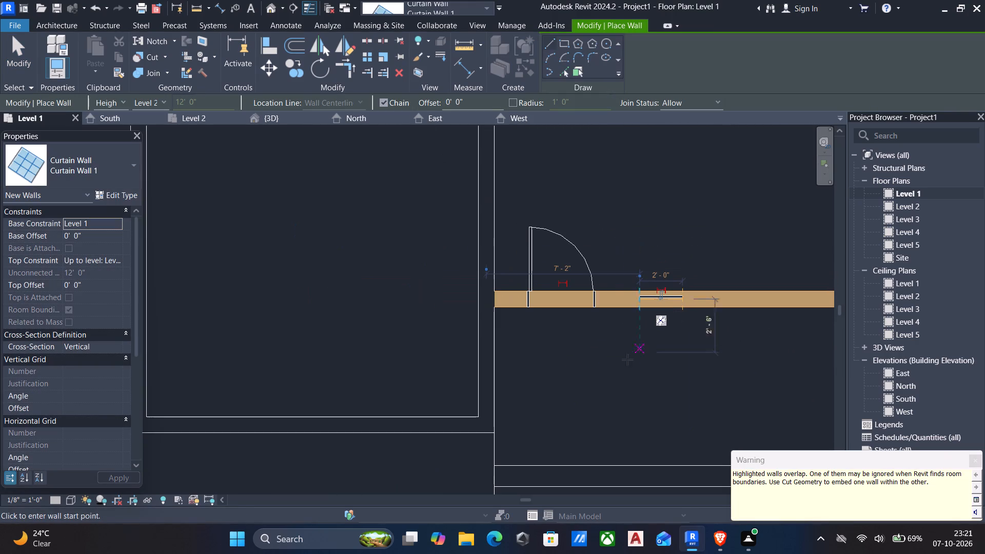
{"action": "scroll", "coordinate": [646, 380], "scroll_direction": "down", "scroll_amount": 3}
{"action": "middle_click_drag", "start_coordinate": [640, 405], "coordinate": [612, 418]}
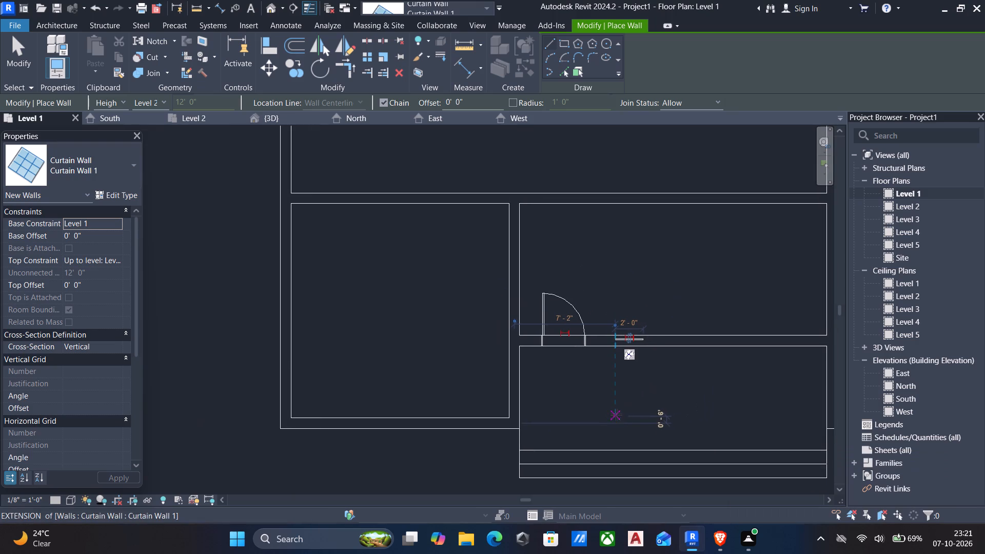
{"action": "scroll", "coordinate": [653, 412], "scroll_direction": "down", "scroll_amount": 1}
{"action": "middle_click_drag", "start_coordinate": [653, 415], "coordinate": [639, 422]}
{"action": "scroll", "coordinate": [849, 287], "scroll_direction": "up", "scroll_amount": 2}
{"action": "scroll", "coordinate": [797, 353], "scroll_direction": "up", "scroll_amount": 5}
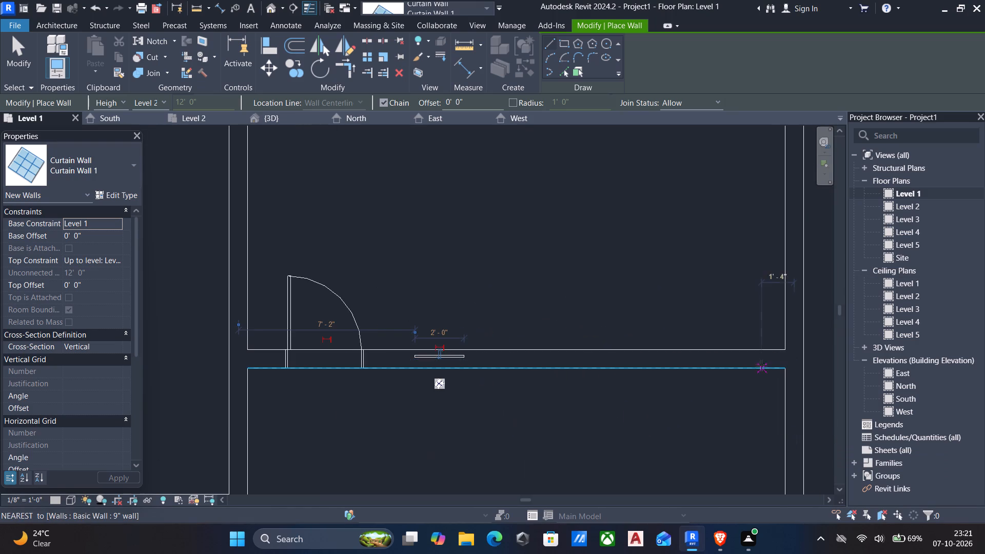
{"action": "left_click", "coordinate": [733, 358]}
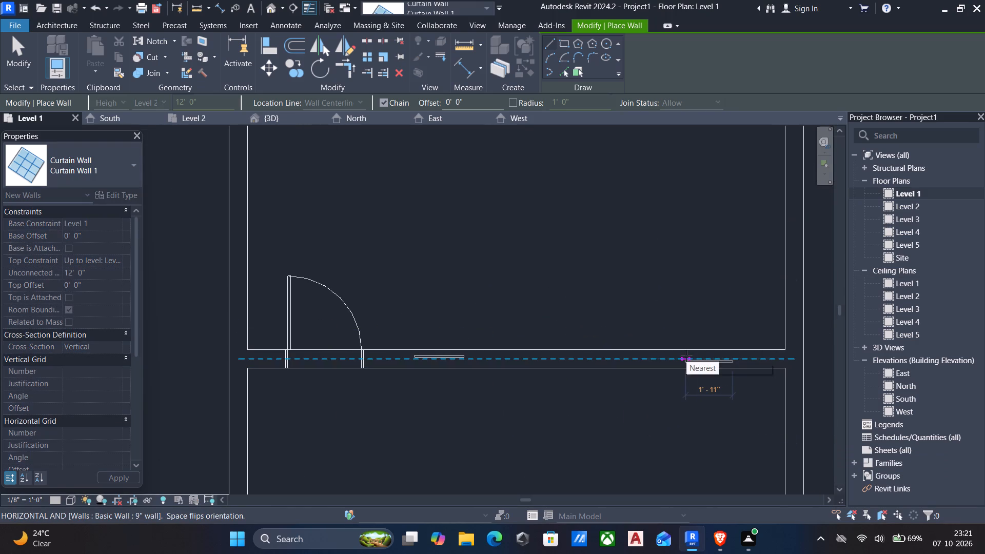
{"action": "key", "text": "2"}
{"action": "key", "text": "apostrophe"}
{"action": "key", "text": "Return"}
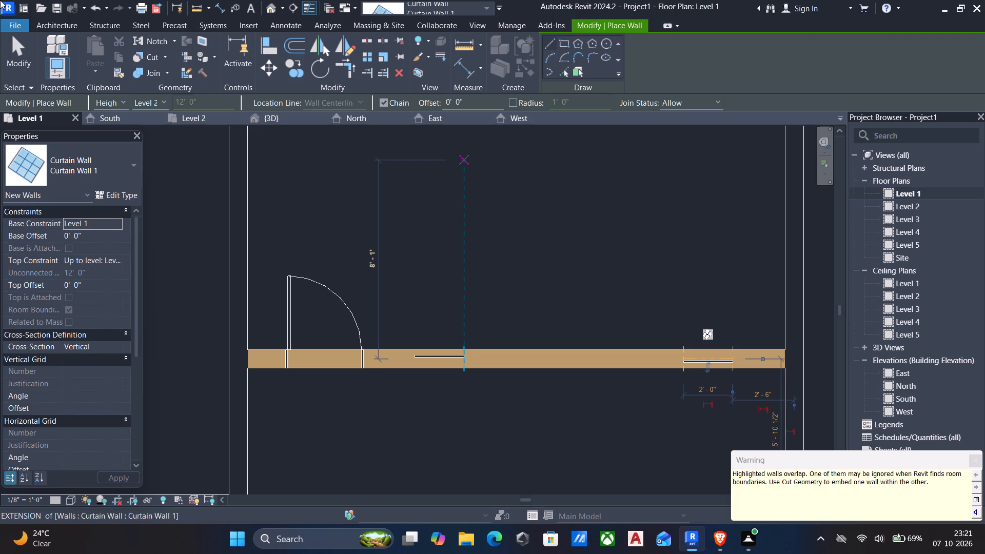
Use Cut Geometry to embed both curtain walls in the 9" entrance wall, and check them in the 3D view.
{"action": "left_click", "coordinate": [142, 54]}
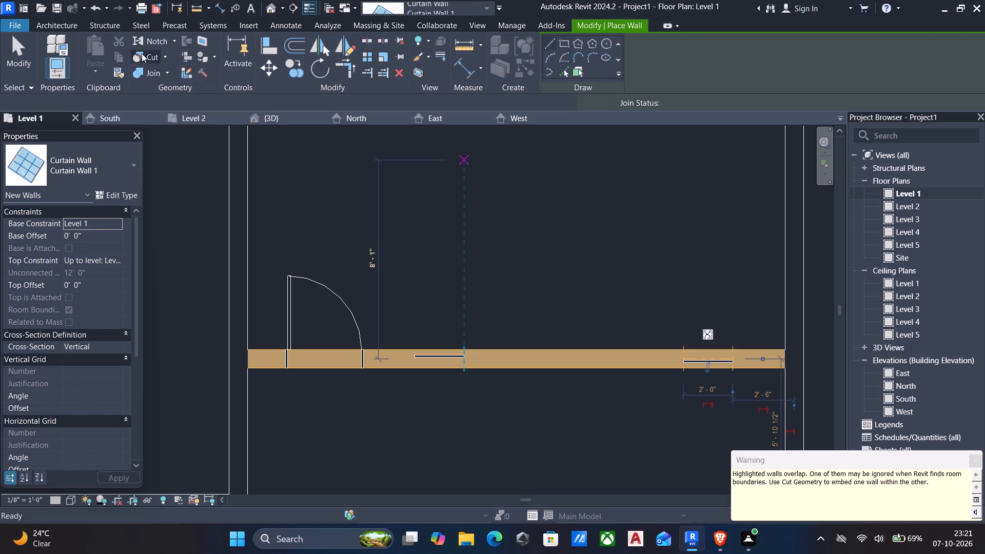
{"action": "scroll", "coordinate": [450, 329], "scroll_direction": "up", "scroll_amount": 4}
{"action": "left_click", "coordinate": [440, 364]}
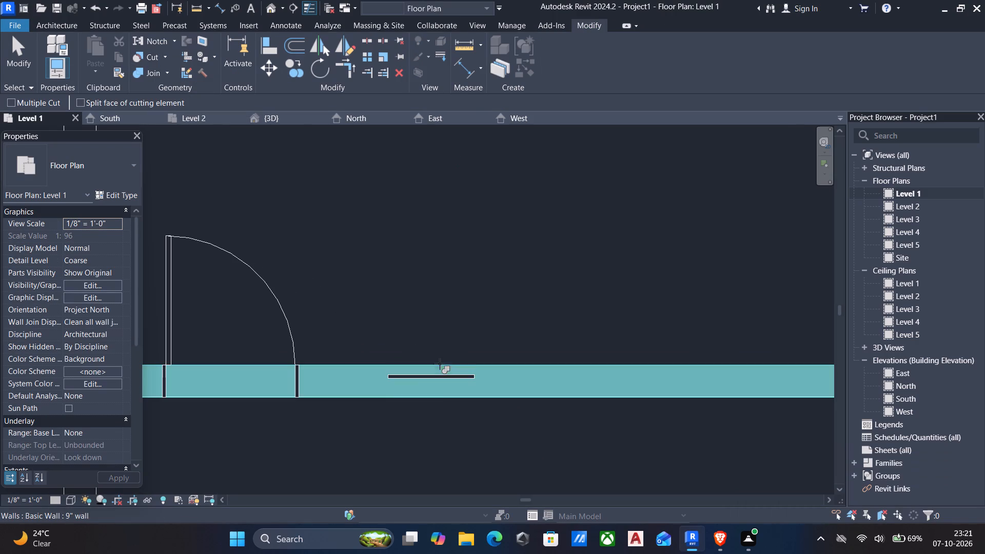
{"action": "left_click", "coordinate": [426, 379]}
{"action": "scroll", "coordinate": [426, 379], "scroll_direction": "down", "scroll_amount": 6}
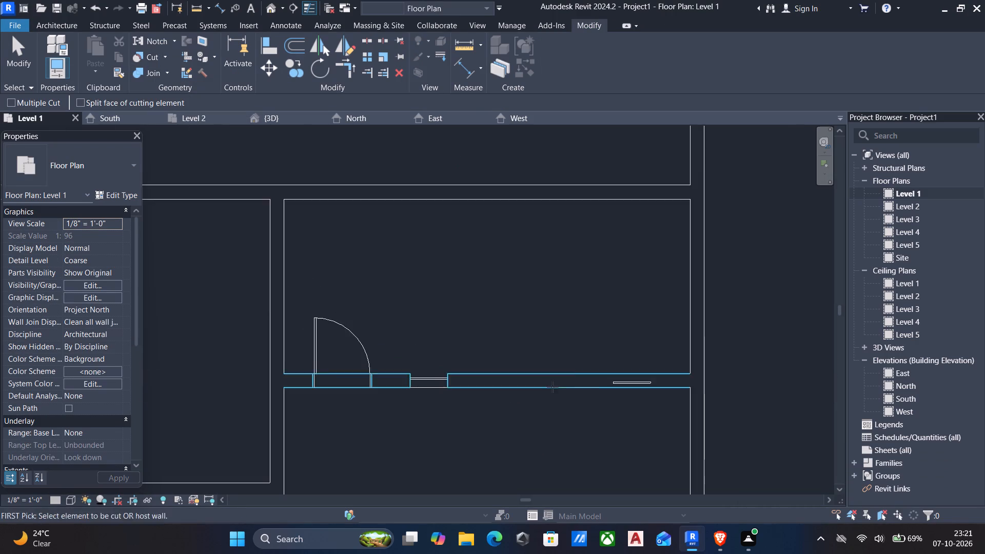
{"action": "scroll", "coordinate": [610, 359], "scroll_direction": "up", "scroll_amount": 4}
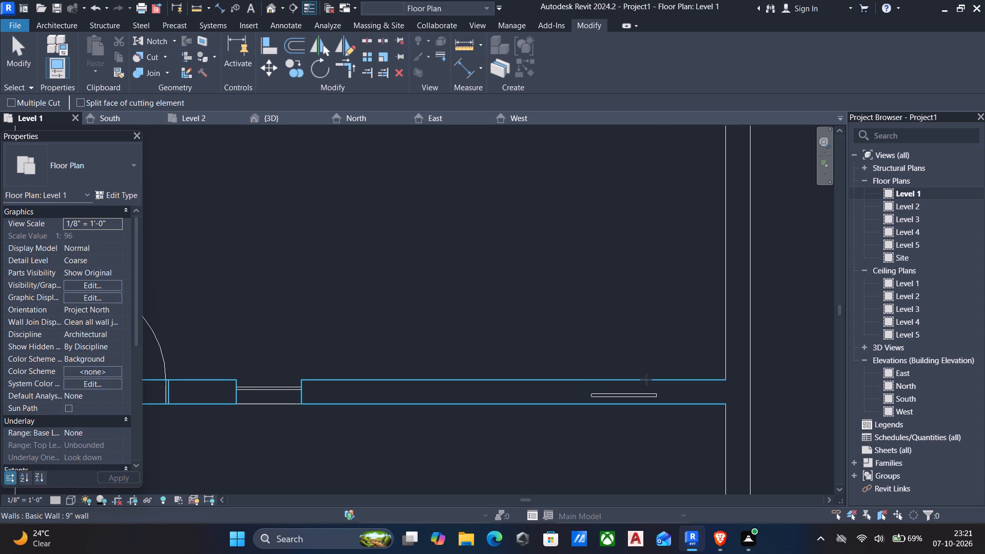
{"action": "left_click", "coordinate": [646, 380]}
{"action": "left_click", "coordinate": [634, 393]}
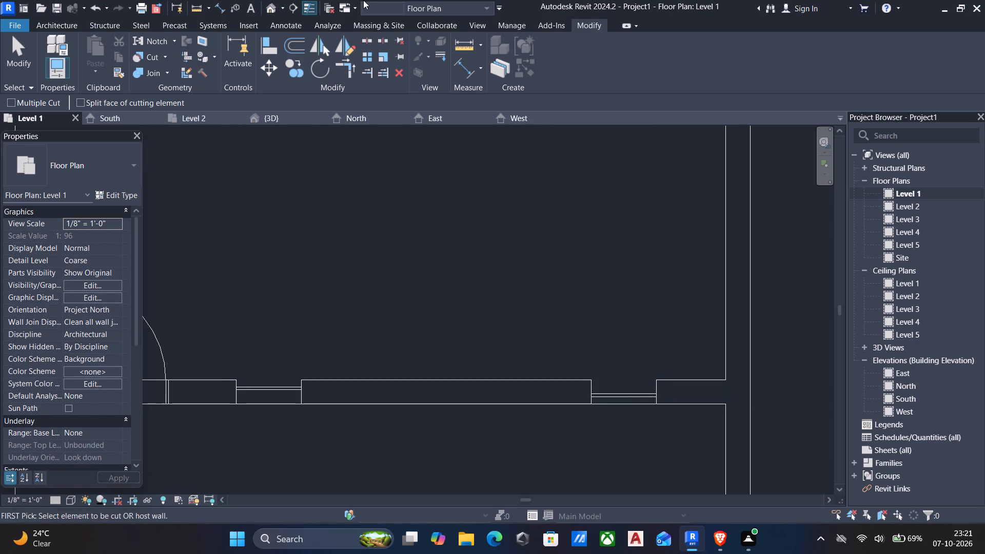
{"action": "left_click", "coordinate": [271, 11]}
{"action": "scroll", "coordinate": [478, 232], "scroll_direction": "down", "scroll_amount": 2}
{"action": "scroll", "coordinate": [647, 274], "scroll_direction": "down", "scroll_amount": 1}
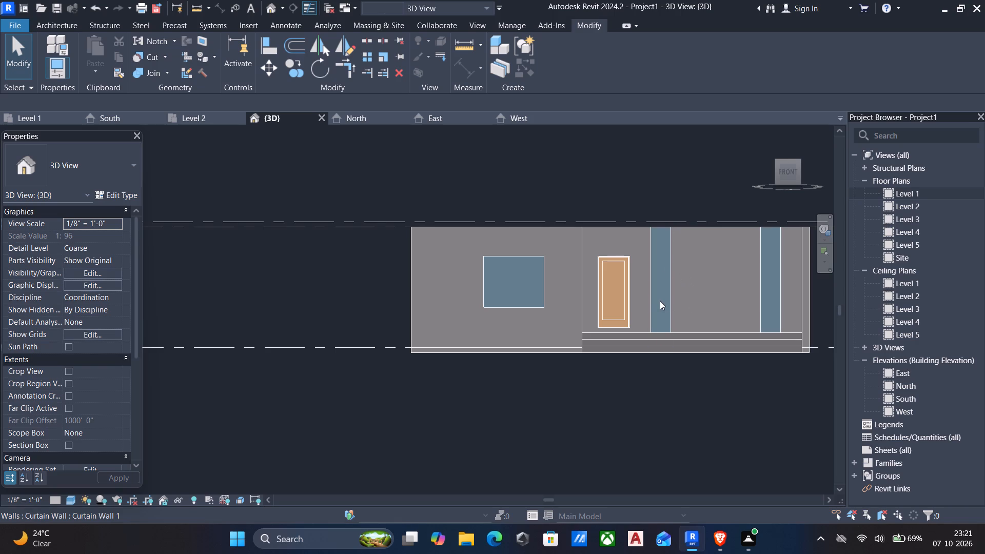
On the Level 1 plan, set the far curtain wall's length to 3' and nudge it about 5" toward the door.
{"action": "double_click", "coordinate": [922, 192]}
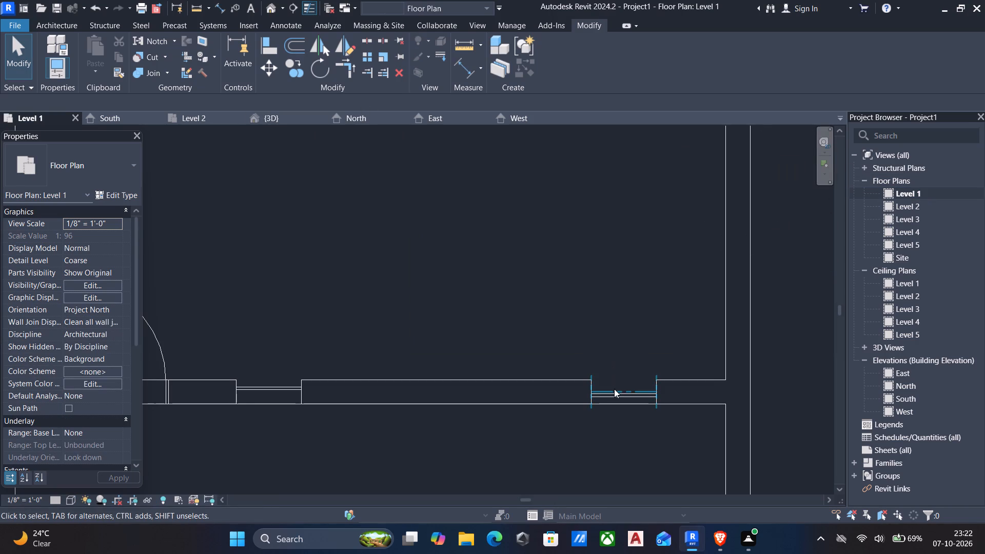
{"action": "left_click", "coordinate": [614, 389]}
{"action": "left_click", "coordinate": [620, 419]}
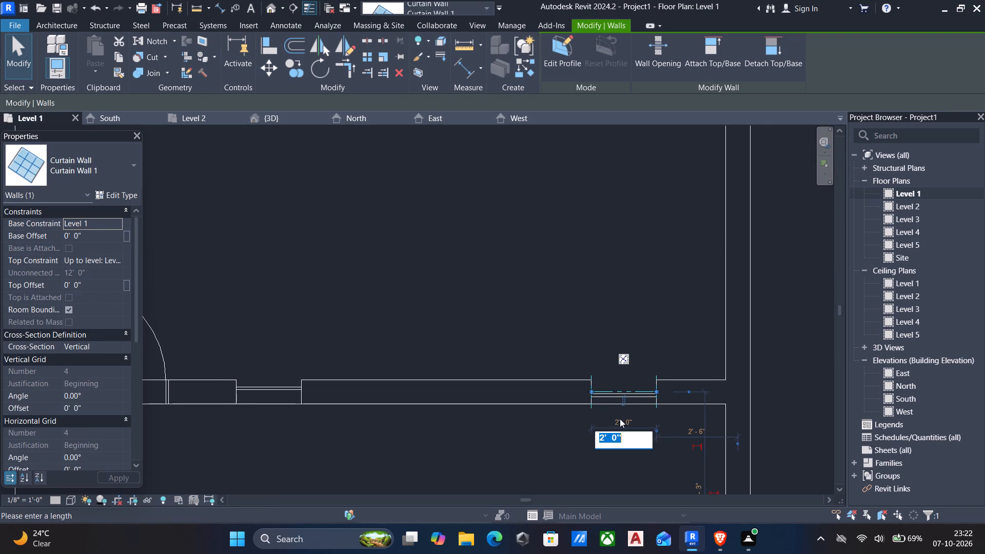
{"action": "key", "text": "3"}
{"action": "key", "text": "apostrophe"}
{"action": "key", "text": "Return"}
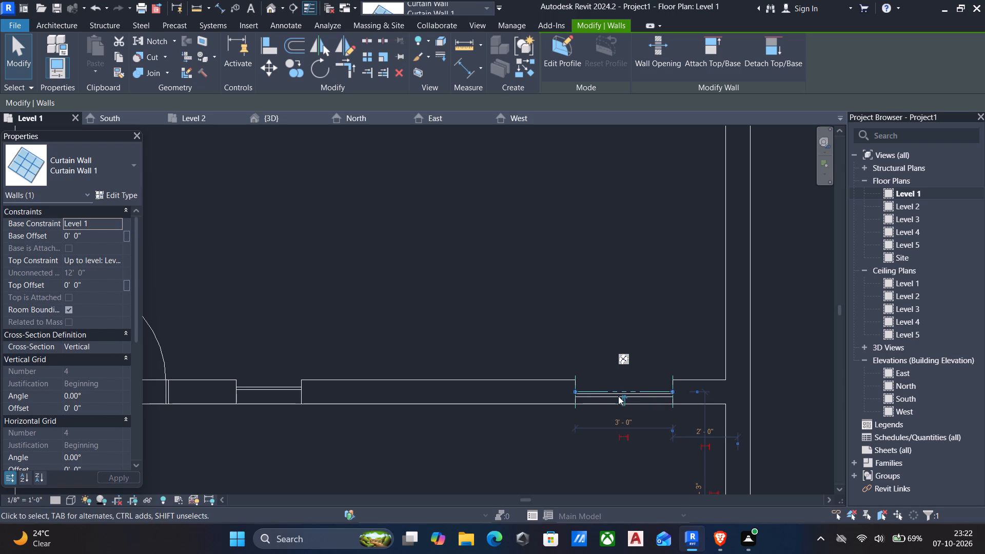
{"action": "key", "text": "Left"}
{"action": "key", "text": "Left"}
{"action": "key", "text": "Left"}
{"action": "key", "text": "Left"}
{"action": "key", "text": "Left"}
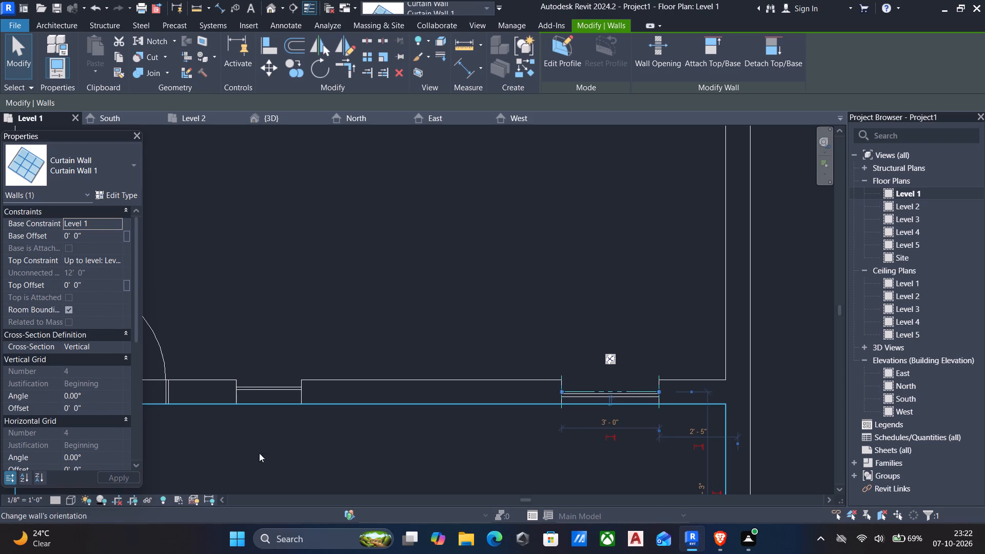
Set the length of the curtain wall beside the door to 3' and nudge it about 4" away from the door.
{"action": "left_click", "coordinate": [255, 390]}
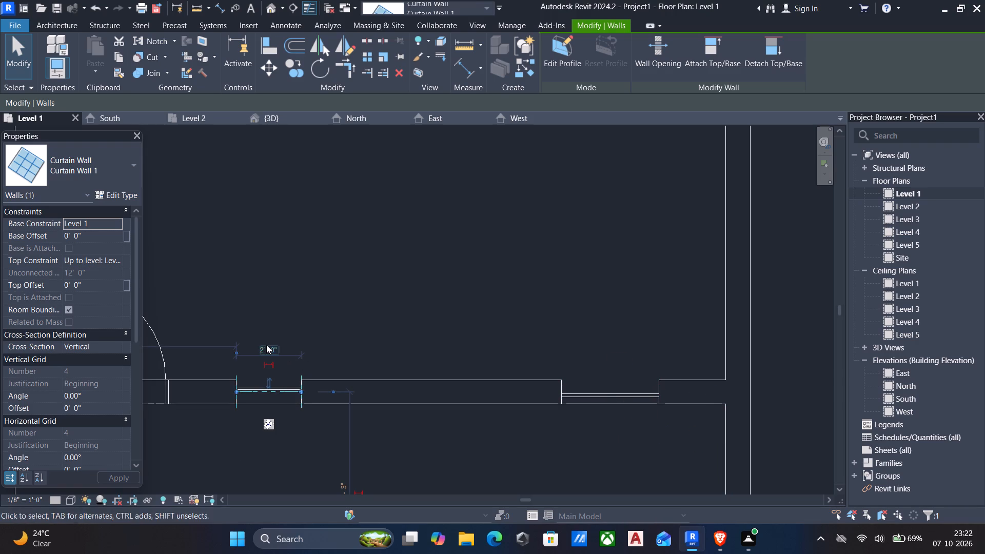
{"action": "left_click", "coordinate": [266, 345]}
{"action": "type", "text": "3'"}
{"action": "key", "text": "Return"}
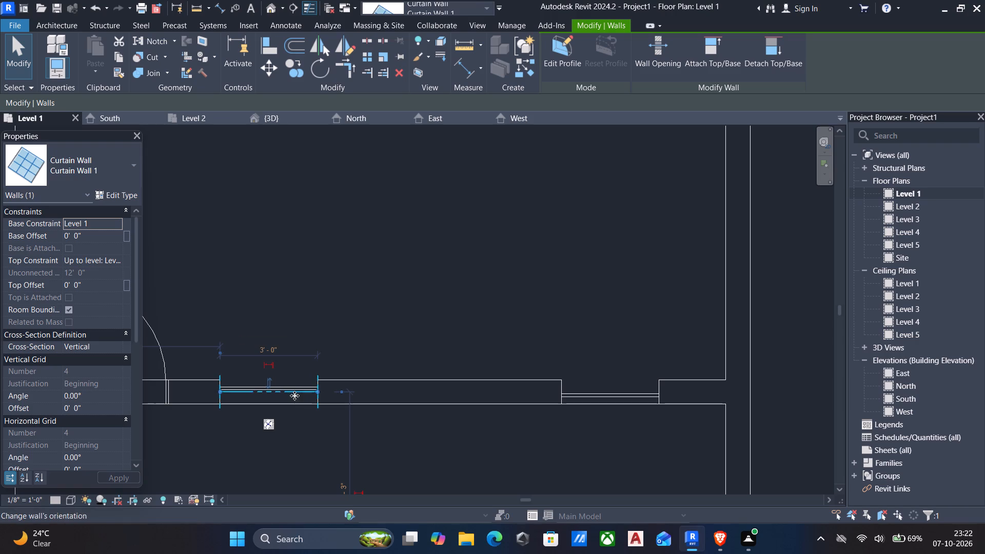
{"action": "key", "text": "Right"}
{"action": "key", "text": "Right"}
{"action": "key", "text": "Right"}
{"action": "key", "text": "Right"}
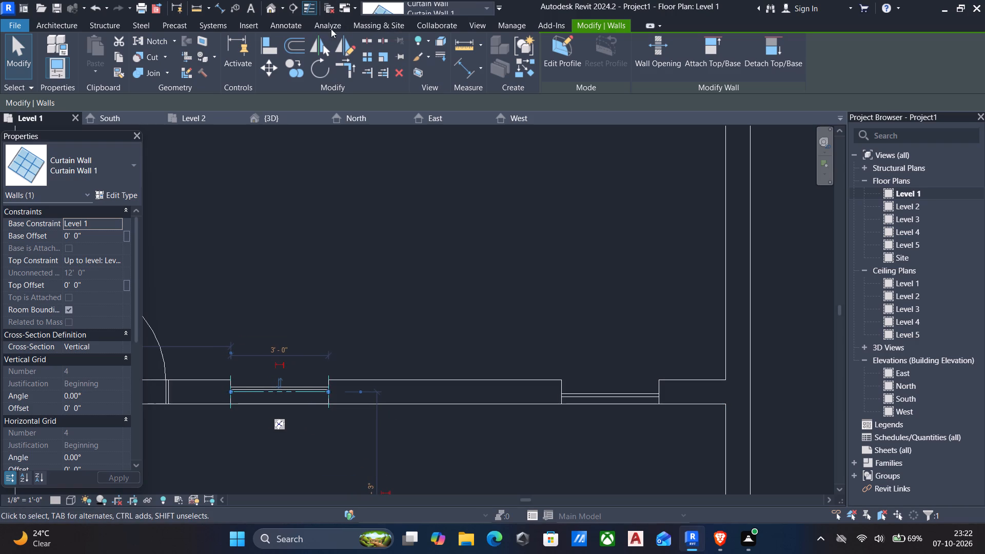
In the 3D front view, align the top edge of the curtain wall beside the door with the door's top.
{"action": "left_click", "coordinate": [263, 9]}
{"action": "left_click", "coordinate": [273, 12]}
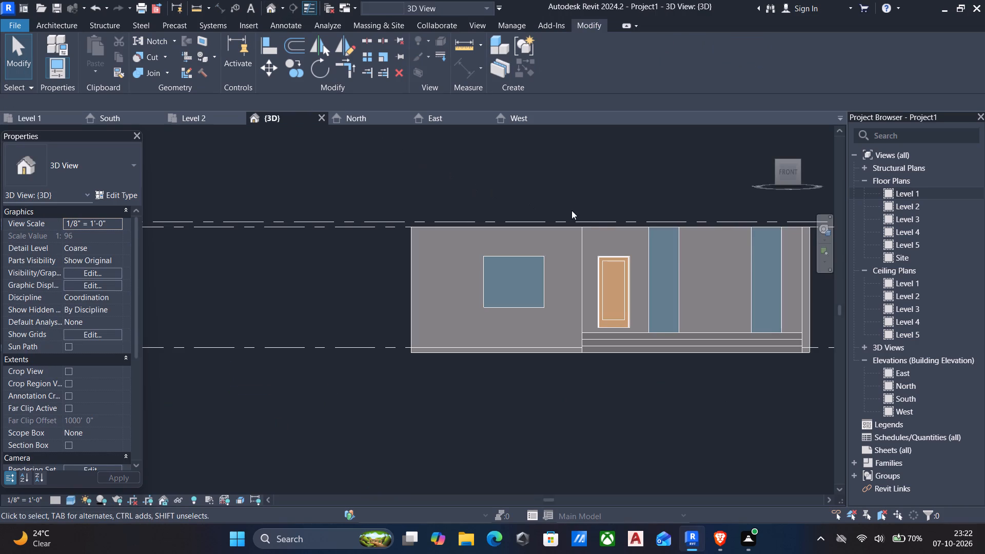
{"action": "type", "text": "al"}
{"action": "scroll", "coordinate": [622, 258], "scroll_direction": "up", "scroll_amount": 3}
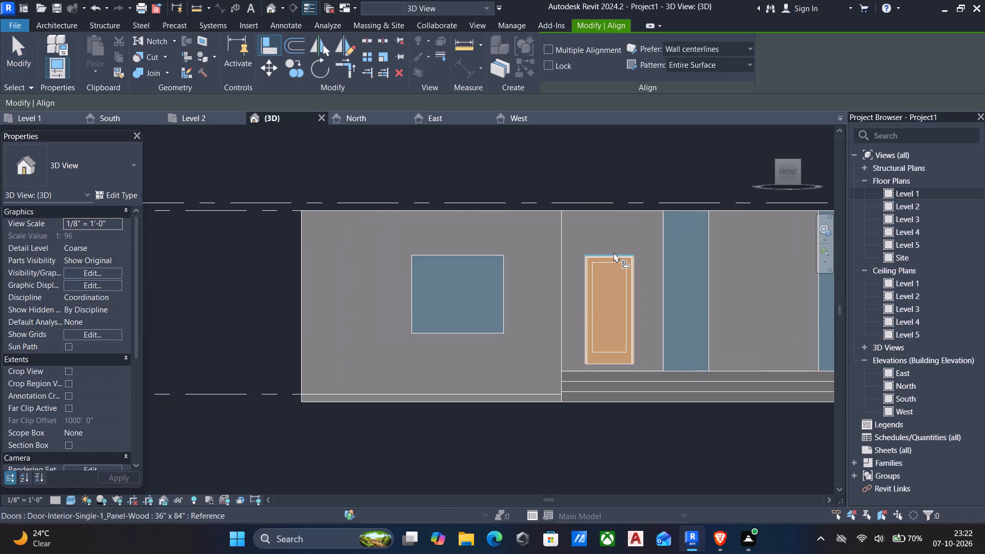
{"action": "left_click", "coordinate": [614, 252]}
{"action": "left_click", "coordinate": [681, 206]}
{"action": "scroll", "coordinate": [679, 219], "scroll_direction": "down", "scroll_amount": 6}
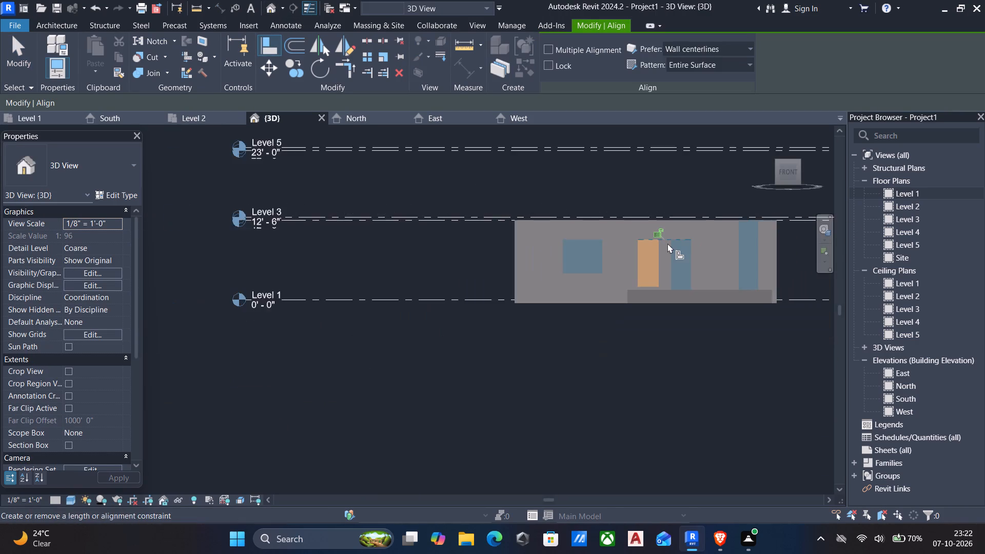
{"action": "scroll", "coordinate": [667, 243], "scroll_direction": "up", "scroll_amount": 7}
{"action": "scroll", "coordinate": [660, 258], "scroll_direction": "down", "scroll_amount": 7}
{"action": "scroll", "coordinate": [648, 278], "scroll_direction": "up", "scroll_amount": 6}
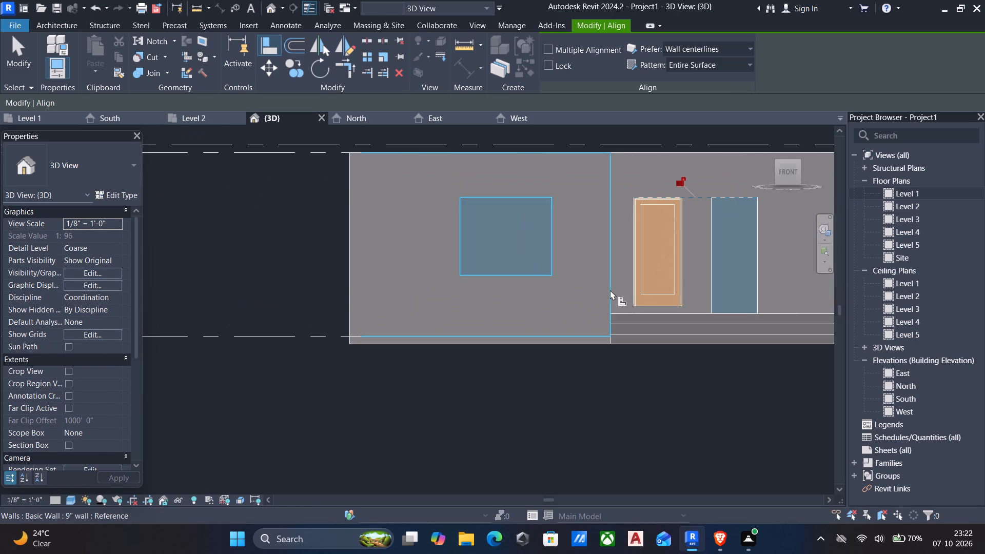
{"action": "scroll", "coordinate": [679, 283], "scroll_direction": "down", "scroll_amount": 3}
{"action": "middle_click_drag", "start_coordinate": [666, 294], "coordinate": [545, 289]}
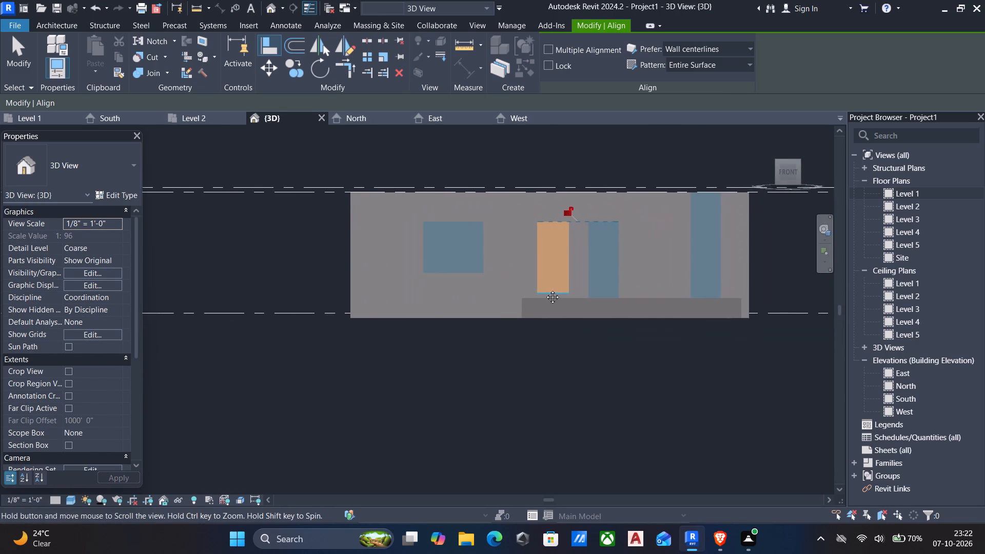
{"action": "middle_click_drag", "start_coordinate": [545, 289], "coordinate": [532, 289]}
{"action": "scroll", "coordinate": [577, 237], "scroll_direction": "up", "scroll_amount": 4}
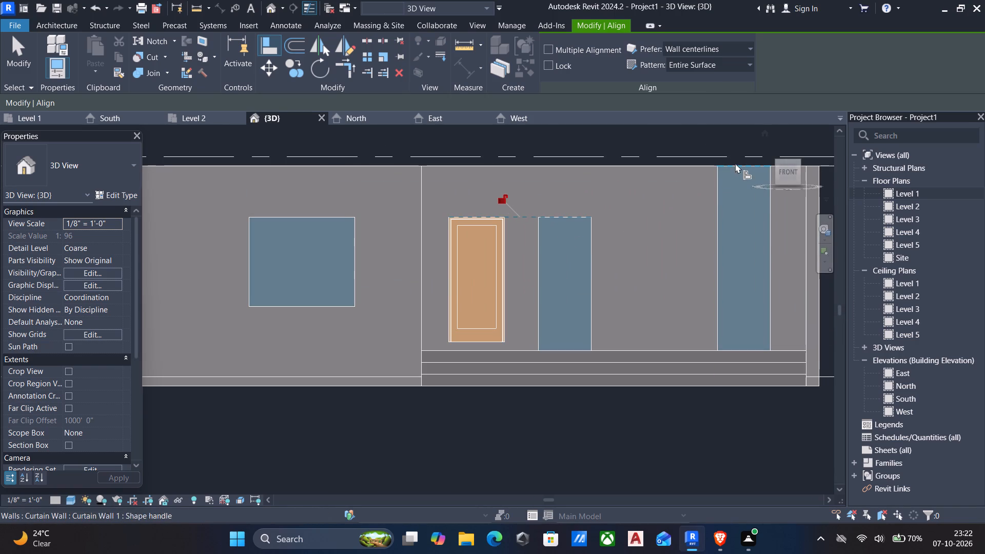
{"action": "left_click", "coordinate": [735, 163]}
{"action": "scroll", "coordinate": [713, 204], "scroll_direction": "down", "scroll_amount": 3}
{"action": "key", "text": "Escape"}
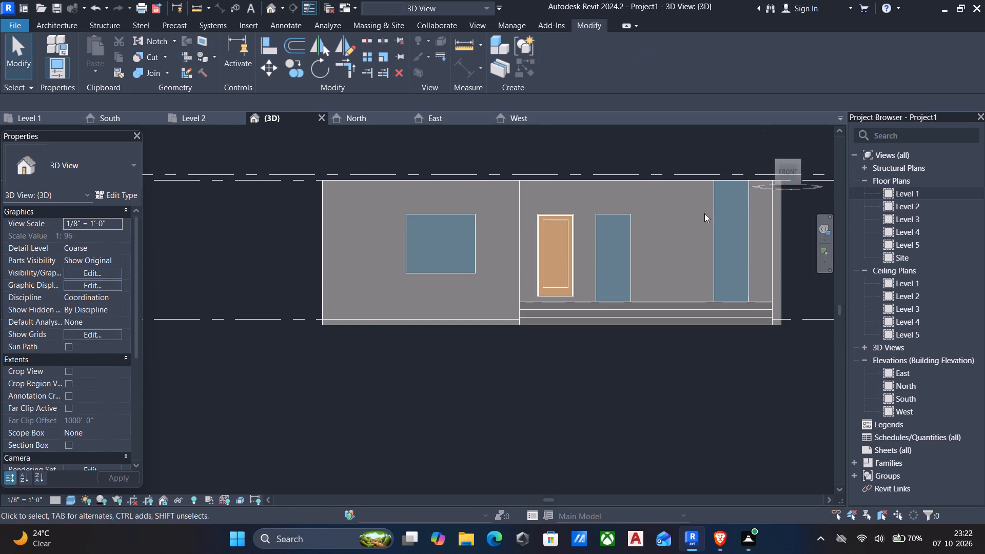
Align the far curtain wall's top edge with the top edge of the curtain wall beside the door.
{"action": "type", "text": "al"}
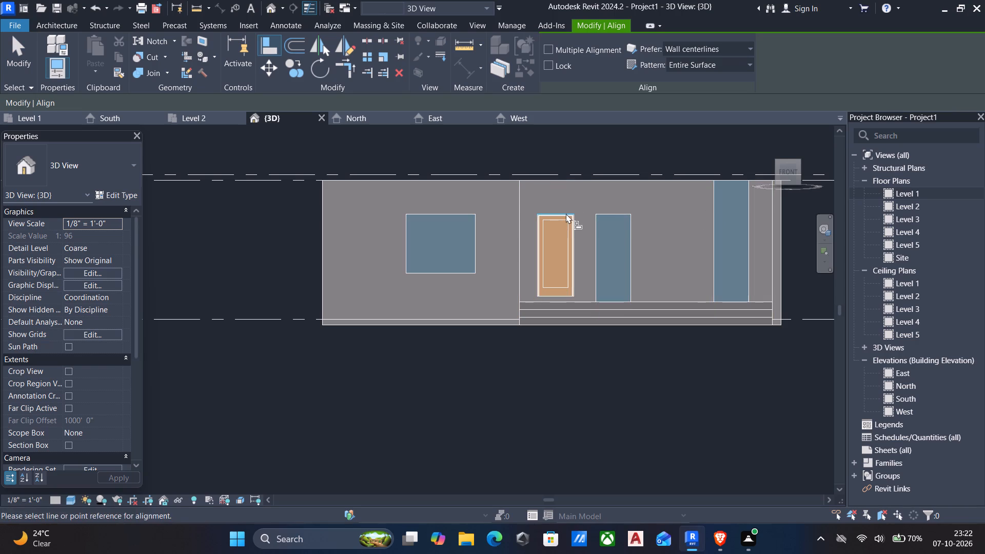
{"action": "left_click", "coordinate": [610, 210]}
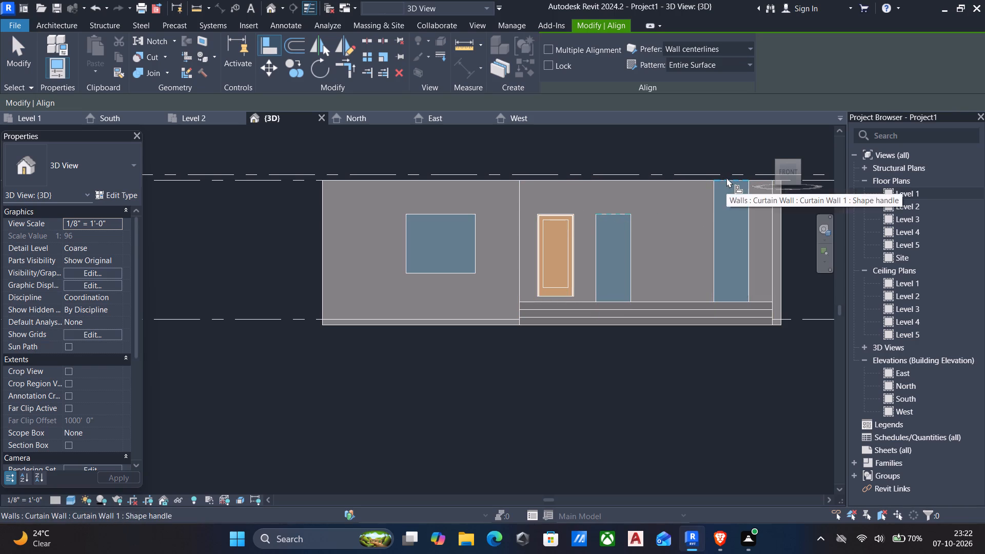
{"action": "left_click", "coordinate": [726, 177]}
{"action": "scroll", "coordinate": [734, 193], "scroll_direction": "down", "scroll_amount": 3}
{"action": "middle_click_drag", "start_coordinate": [681, 229], "coordinate": [592, 235]}
{"action": "scroll", "coordinate": [599, 231], "scroll_direction": "up", "scroll_amount": 4}
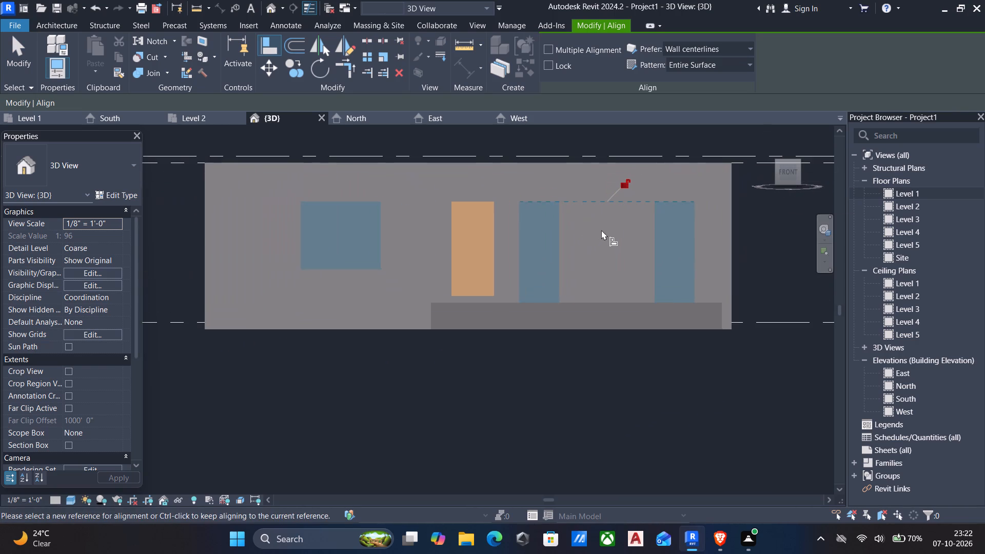
{"action": "key", "text": "Escape"}
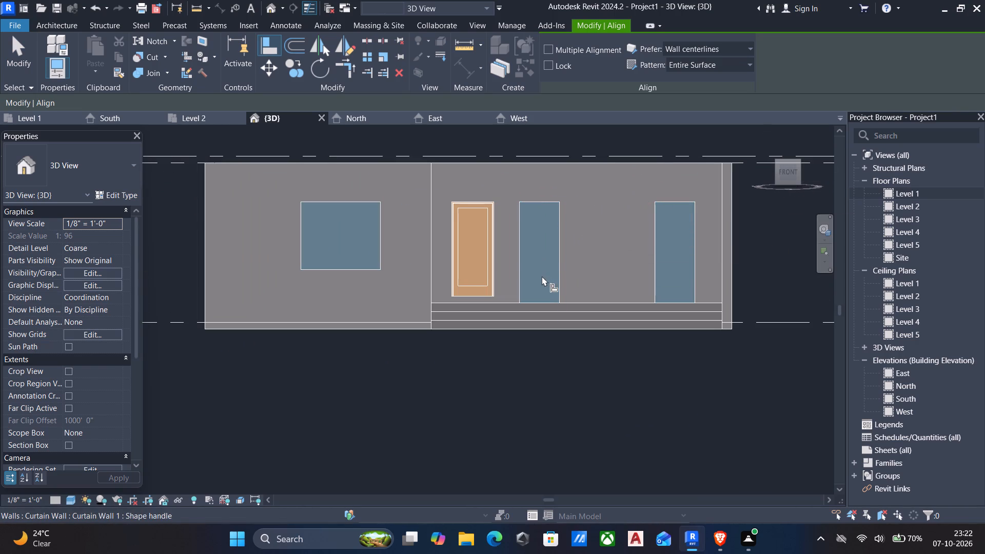
{"action": "key", "text": "Escape"}
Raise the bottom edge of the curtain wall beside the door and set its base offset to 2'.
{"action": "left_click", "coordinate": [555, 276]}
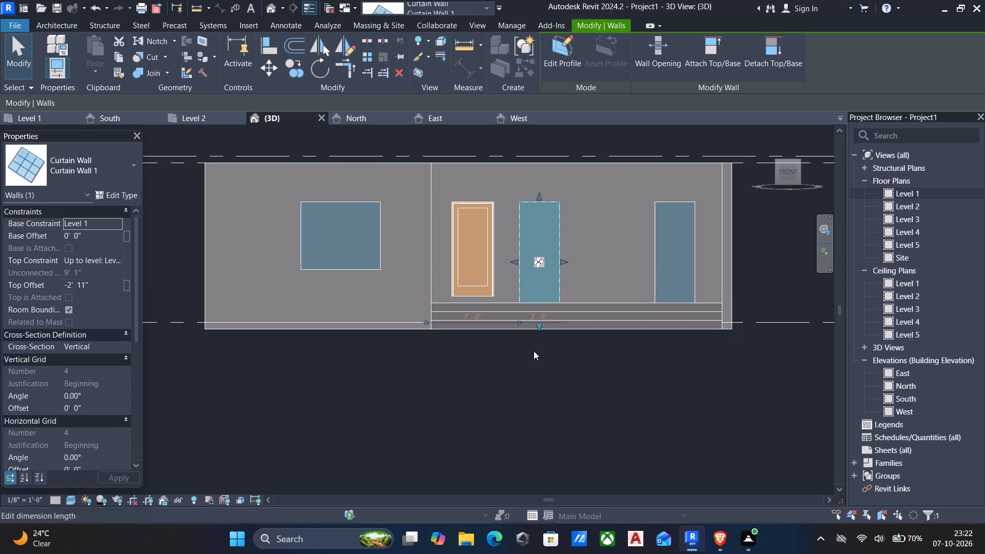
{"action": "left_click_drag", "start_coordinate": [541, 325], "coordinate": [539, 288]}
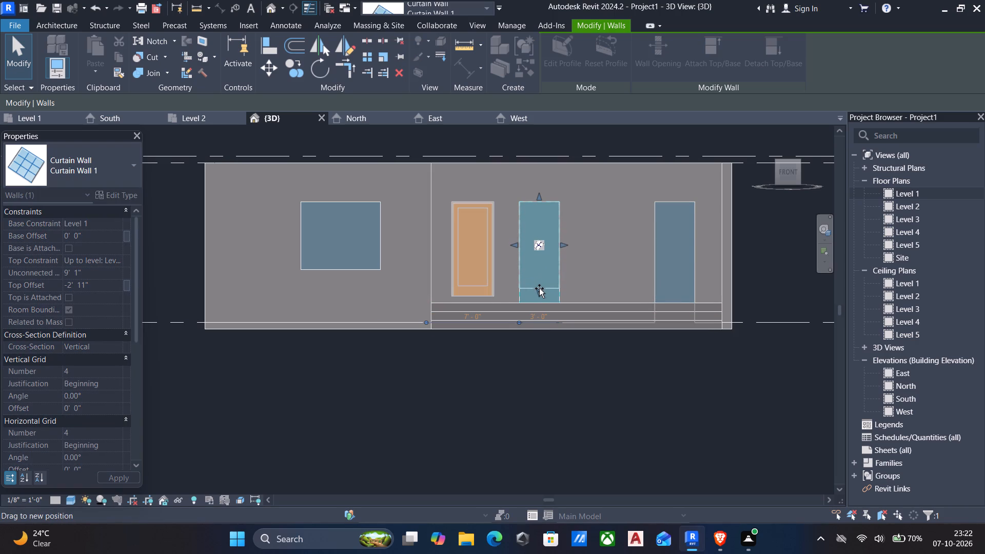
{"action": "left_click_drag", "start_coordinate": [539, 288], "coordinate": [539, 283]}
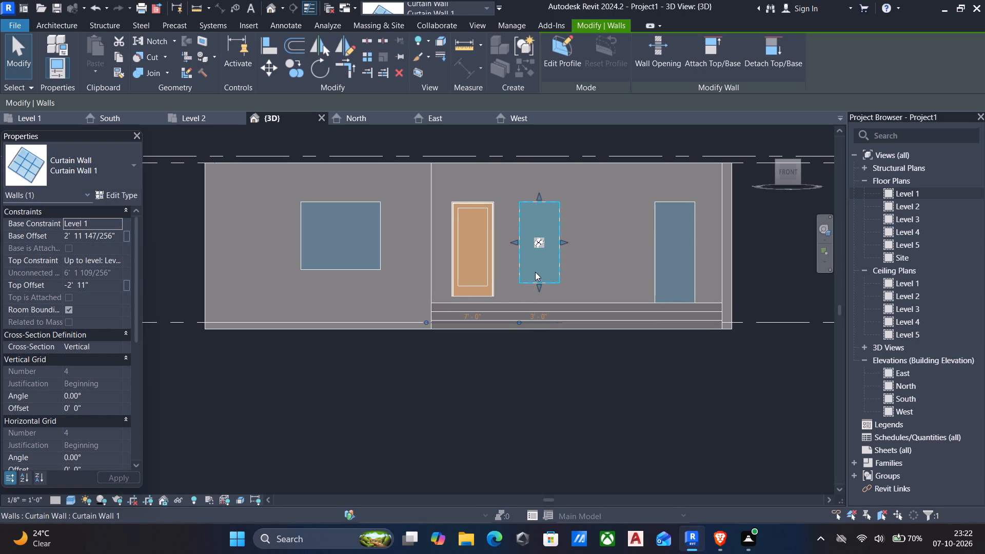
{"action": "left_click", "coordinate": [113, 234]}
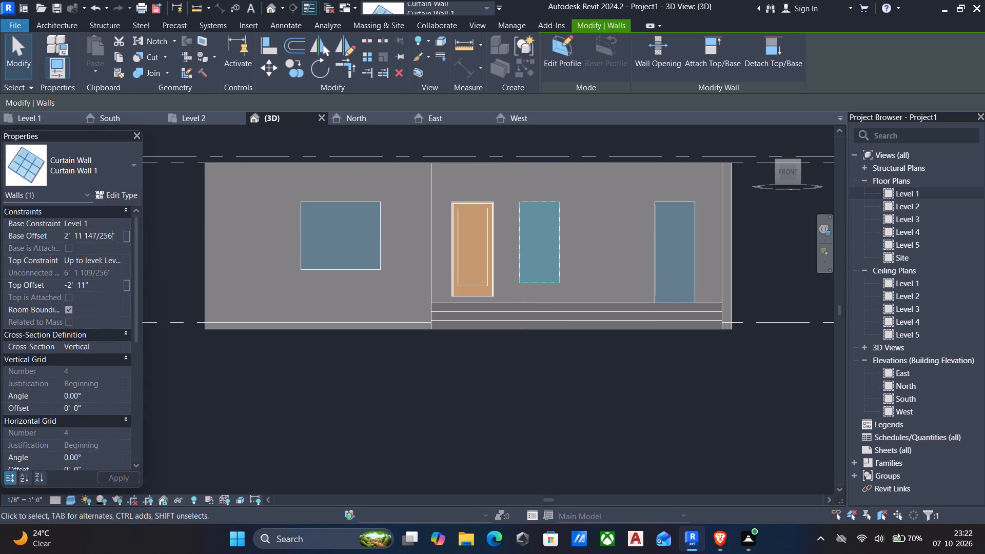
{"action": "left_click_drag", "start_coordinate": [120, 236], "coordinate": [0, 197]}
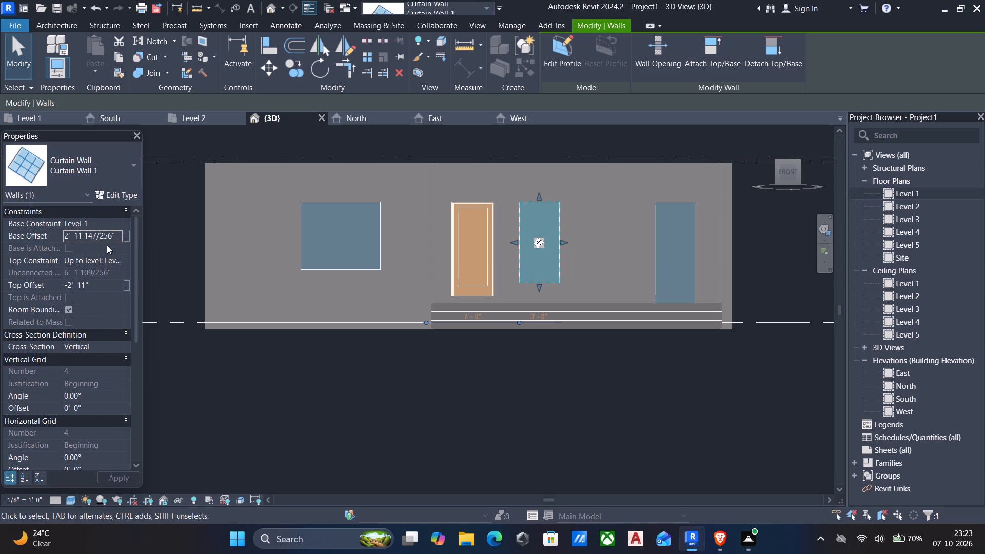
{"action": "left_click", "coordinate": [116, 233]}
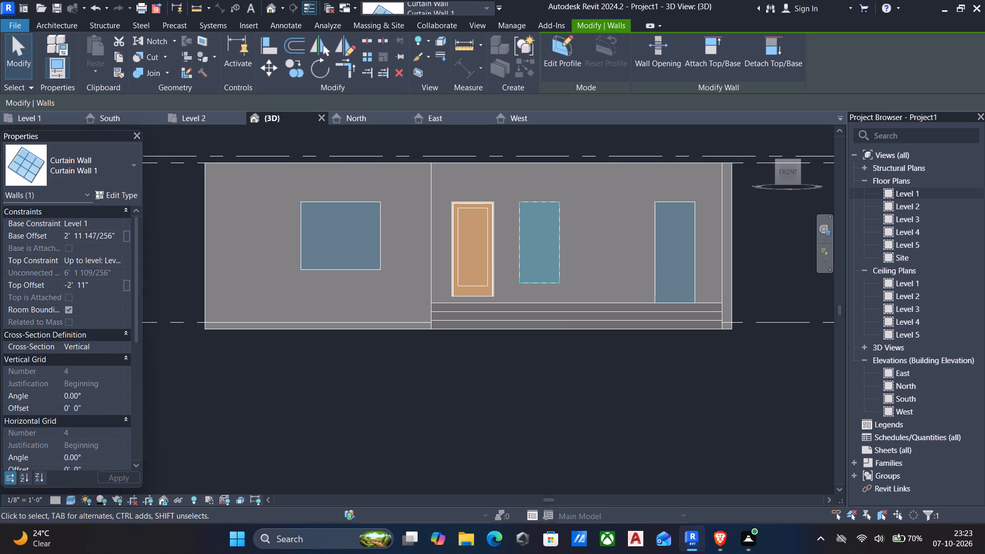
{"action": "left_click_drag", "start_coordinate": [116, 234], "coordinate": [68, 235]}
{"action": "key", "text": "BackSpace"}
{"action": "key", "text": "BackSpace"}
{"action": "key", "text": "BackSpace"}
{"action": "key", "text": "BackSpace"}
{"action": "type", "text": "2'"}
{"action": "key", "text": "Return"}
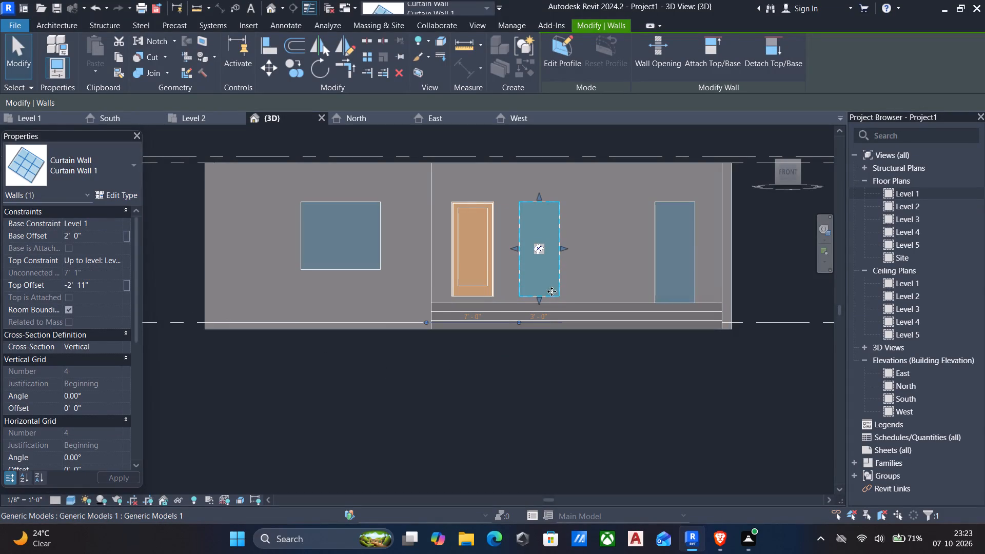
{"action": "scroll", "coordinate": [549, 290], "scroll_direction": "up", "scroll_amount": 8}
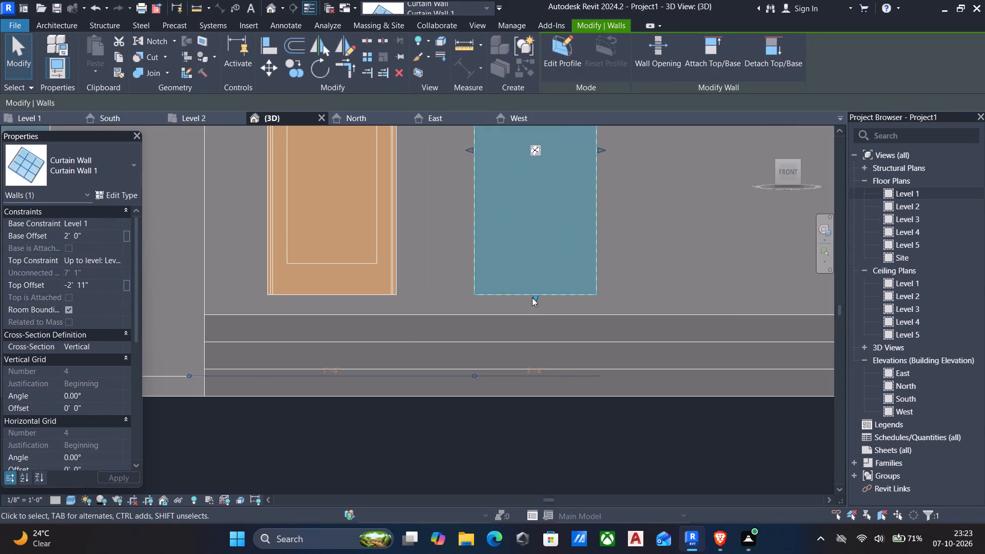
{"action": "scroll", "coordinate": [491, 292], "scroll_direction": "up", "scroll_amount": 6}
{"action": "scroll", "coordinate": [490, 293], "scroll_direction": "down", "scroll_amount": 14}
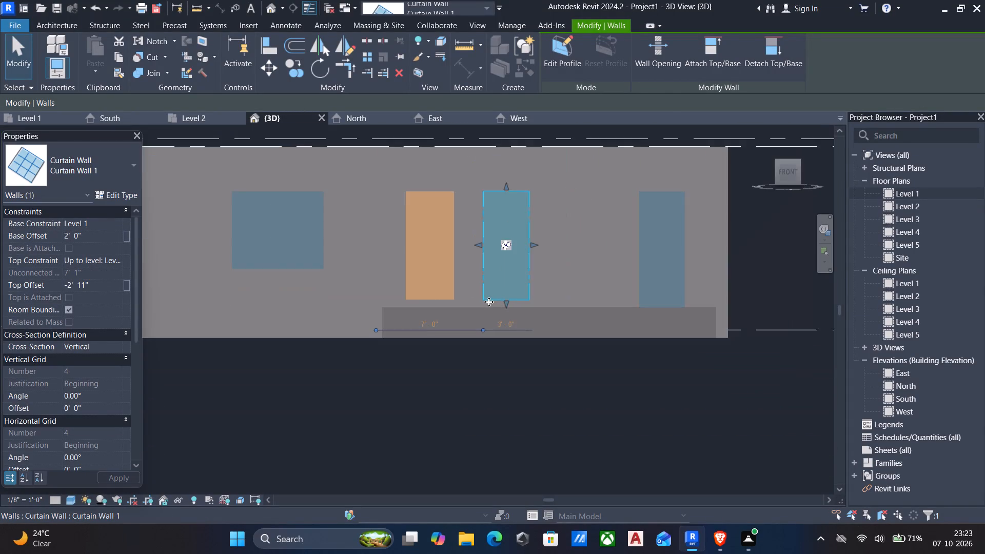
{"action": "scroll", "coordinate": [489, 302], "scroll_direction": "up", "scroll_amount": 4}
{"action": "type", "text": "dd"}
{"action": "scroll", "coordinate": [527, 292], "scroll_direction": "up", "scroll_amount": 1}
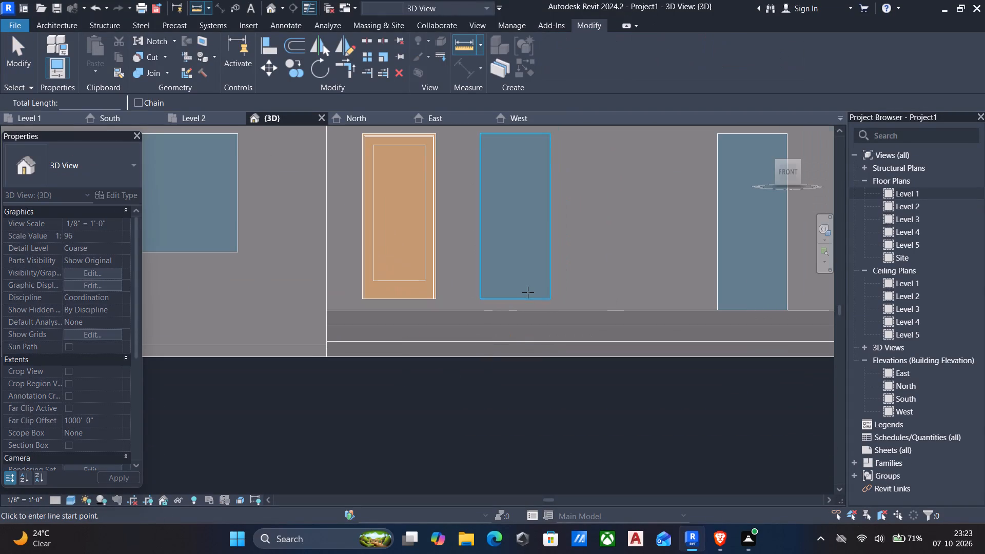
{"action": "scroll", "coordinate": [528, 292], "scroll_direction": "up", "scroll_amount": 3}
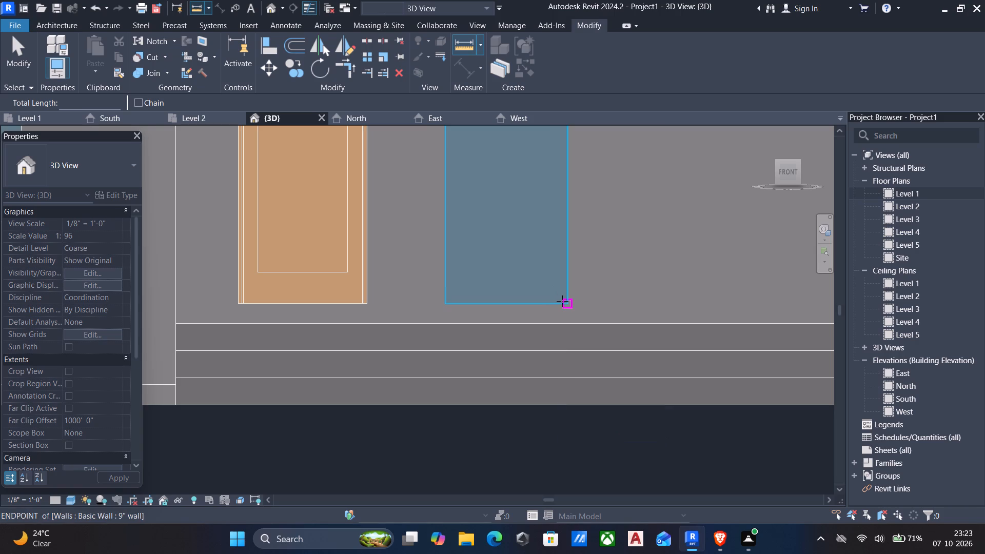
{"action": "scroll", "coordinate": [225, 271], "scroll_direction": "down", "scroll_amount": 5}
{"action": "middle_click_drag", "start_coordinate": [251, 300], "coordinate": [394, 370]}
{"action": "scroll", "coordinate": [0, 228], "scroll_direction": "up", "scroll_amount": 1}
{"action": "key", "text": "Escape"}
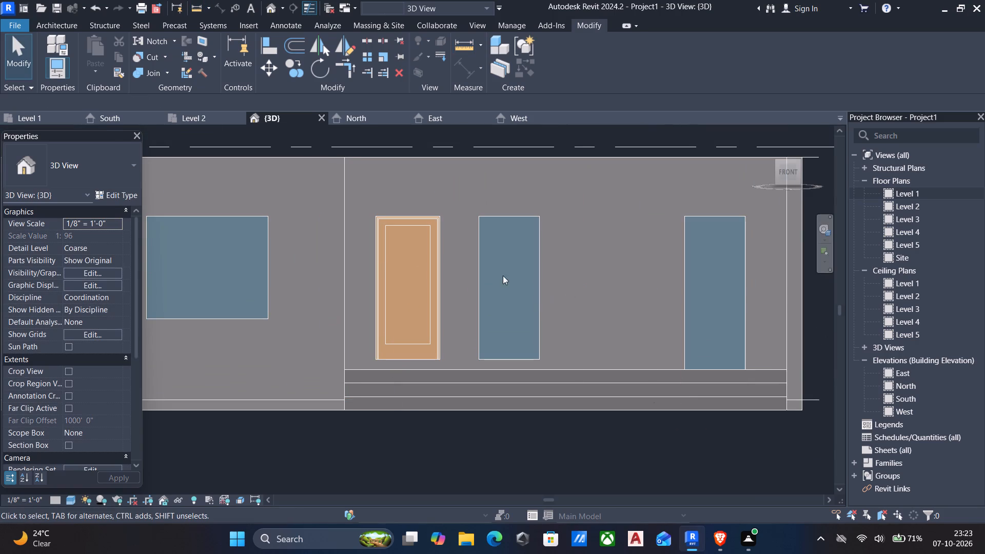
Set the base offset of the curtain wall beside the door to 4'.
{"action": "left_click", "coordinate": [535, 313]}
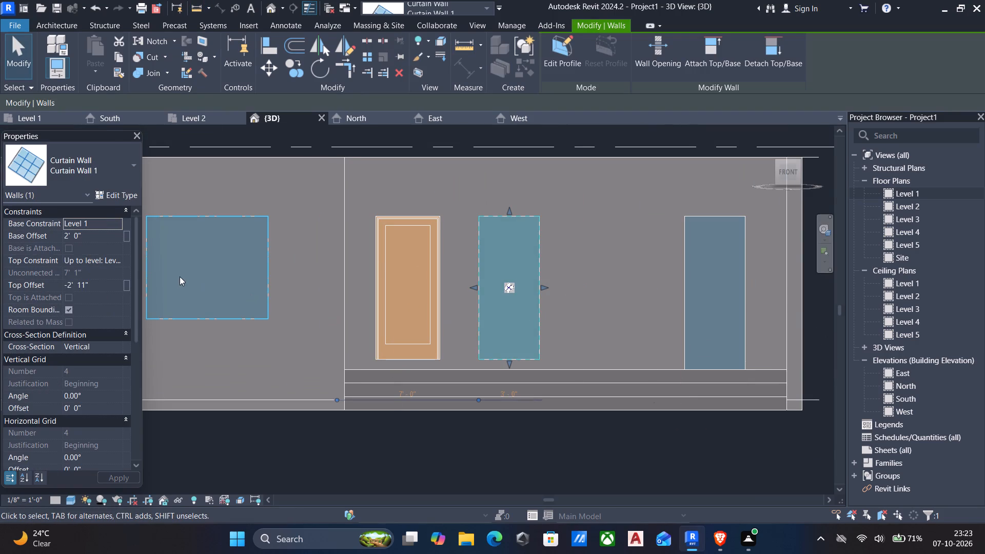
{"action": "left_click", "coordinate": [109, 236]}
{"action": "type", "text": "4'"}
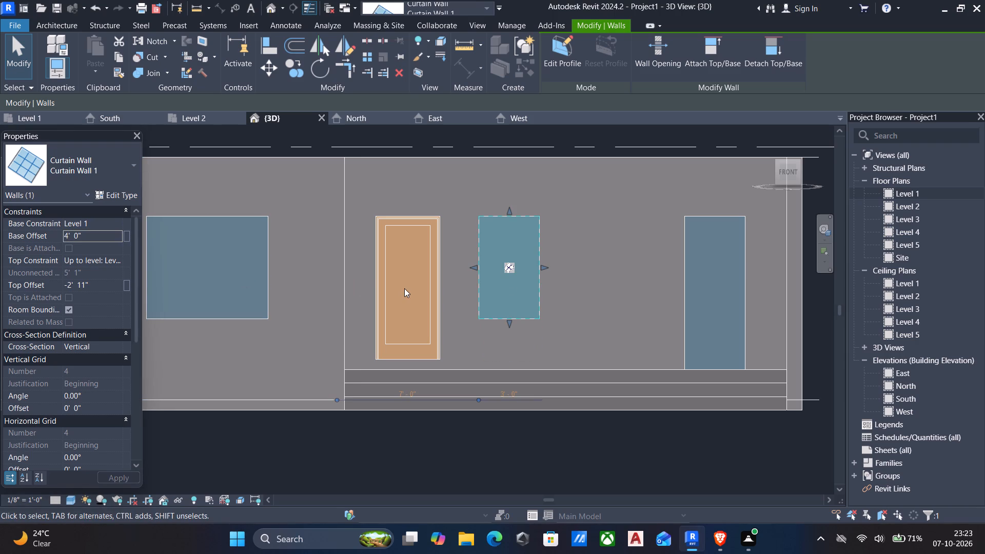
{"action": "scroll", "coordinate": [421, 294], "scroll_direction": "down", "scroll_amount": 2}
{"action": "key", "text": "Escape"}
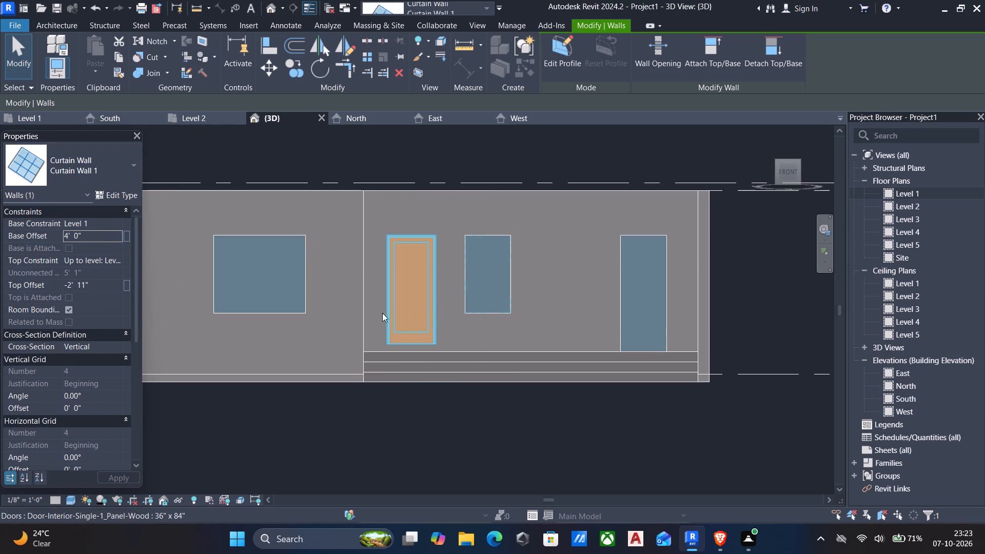
Lower the bottom edge of the curtain wall beside the door to a base offset of about 3' 2 1/2".
{"action": "scroll", "coordinate": [325, 302], "scroll_direction": "up", "scroll_amount": 1}
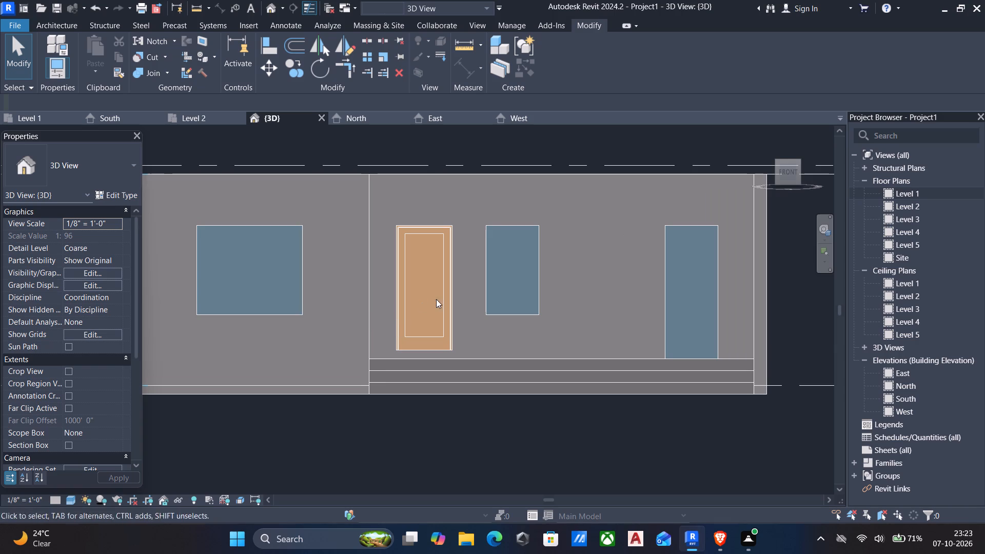
{"action": "left_click", "coordinate": [501, 310]}
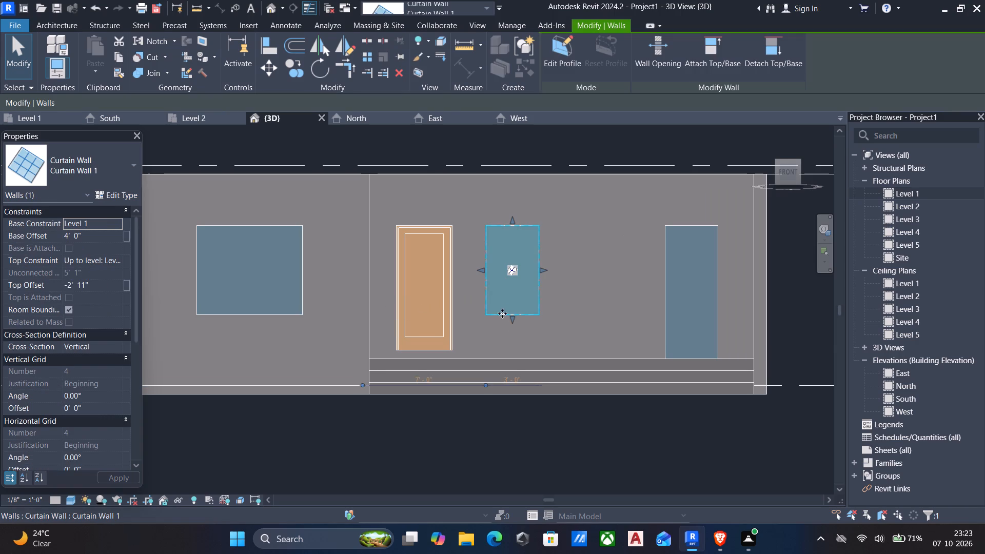
{"action": "left_click_drag", "start_coordinate": [511, 320], "coordinate": [511, 329]}
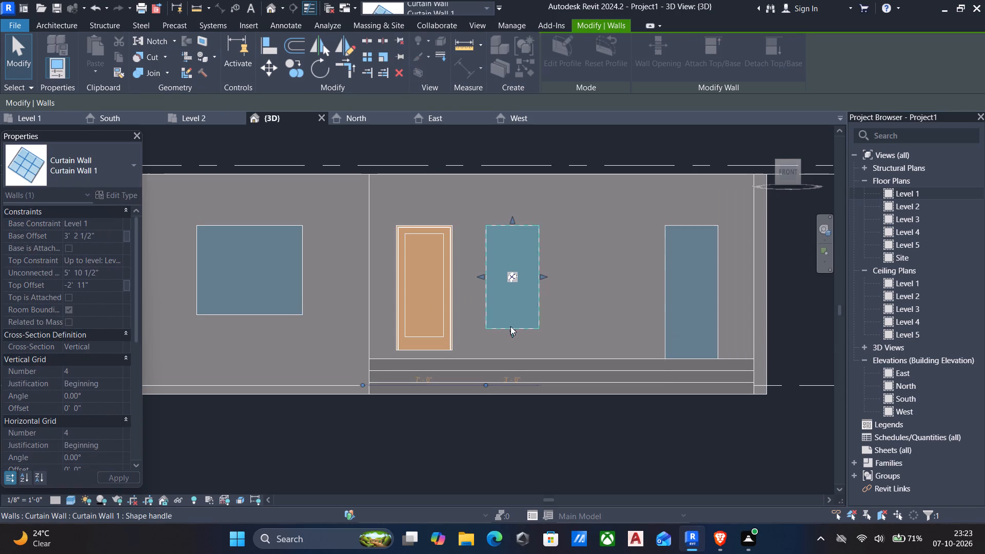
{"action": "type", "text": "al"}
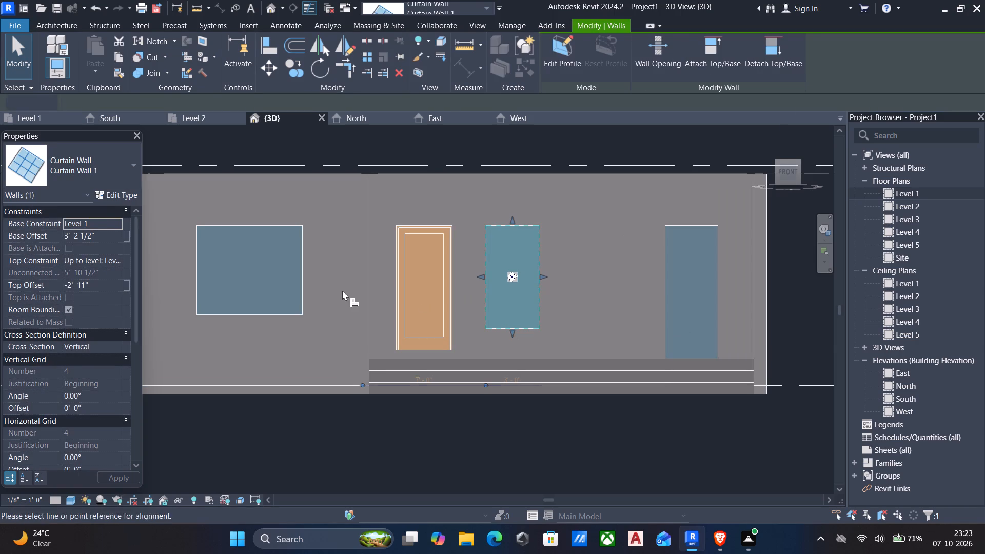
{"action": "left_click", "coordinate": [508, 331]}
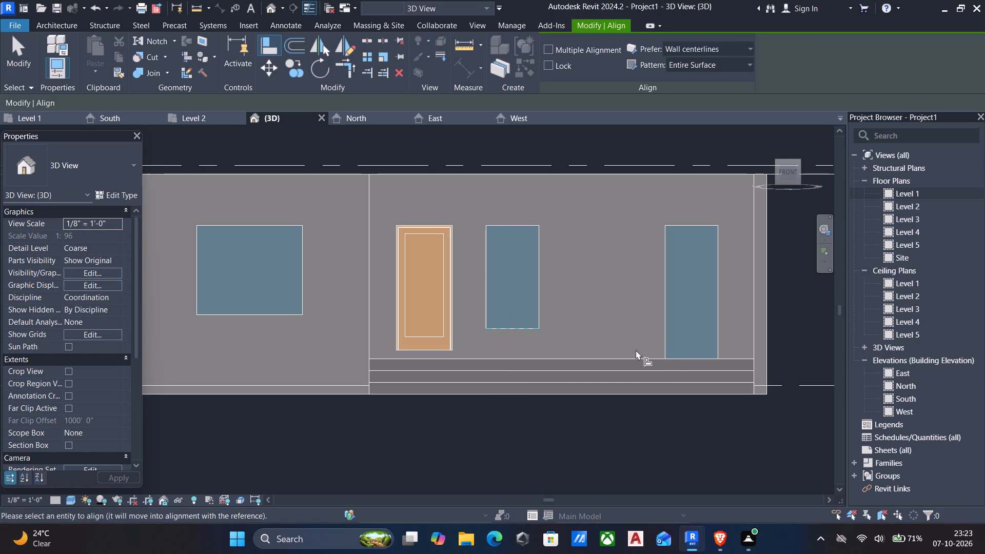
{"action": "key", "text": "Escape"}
Raise the far curtain wall's bottom edge freehand from Level 1 to just above the entrance steps.
{"action": "left_click", "coordinate": [667, 342]}
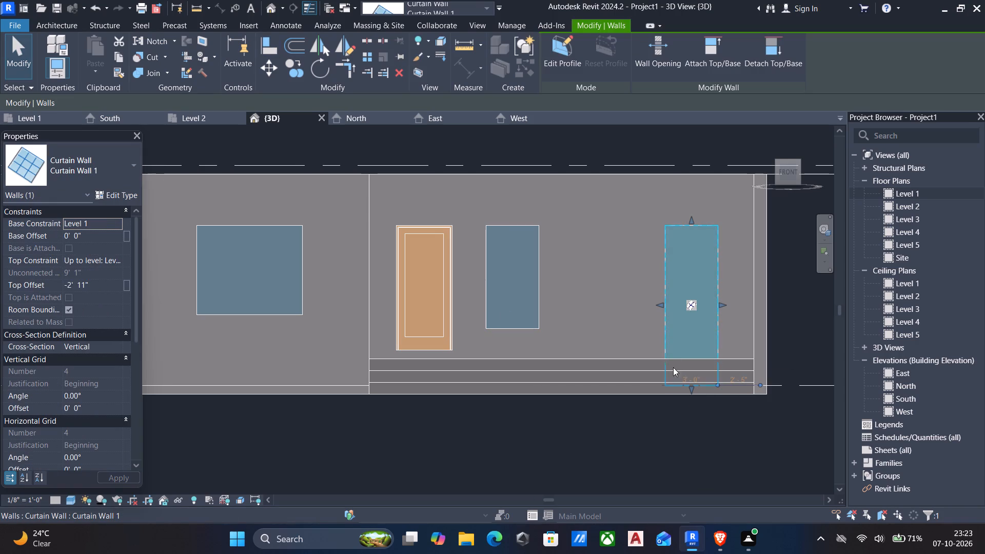
{"action": "left_click_drag", "start_coordinate": [686, 386], "coordinate": [681, 350]}
{"action": "key", "text": "Escape"}
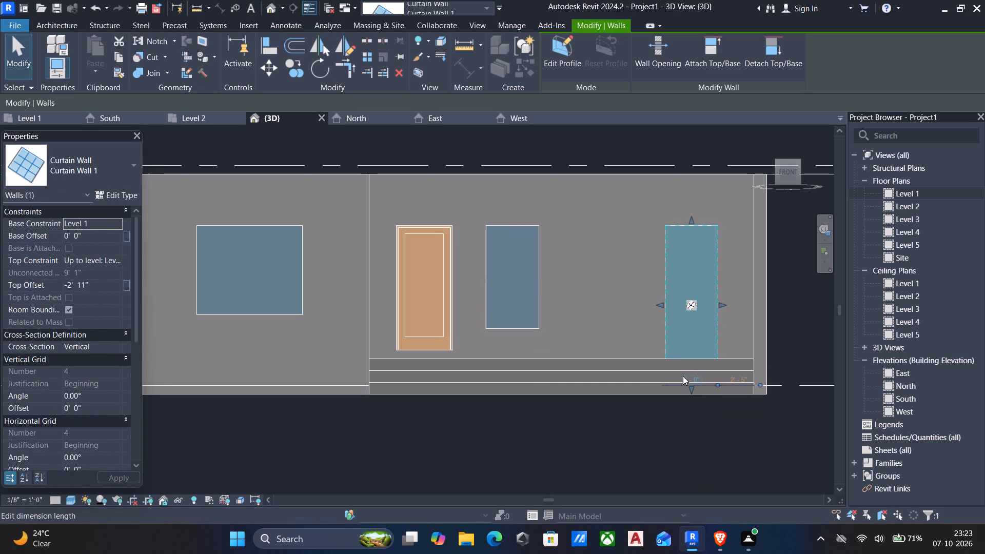
{"action": "left_click_drag", "start_coordinate": [690, 393], "coordinate": [685, 341]}
{"action": "key", "text": "Escape"}
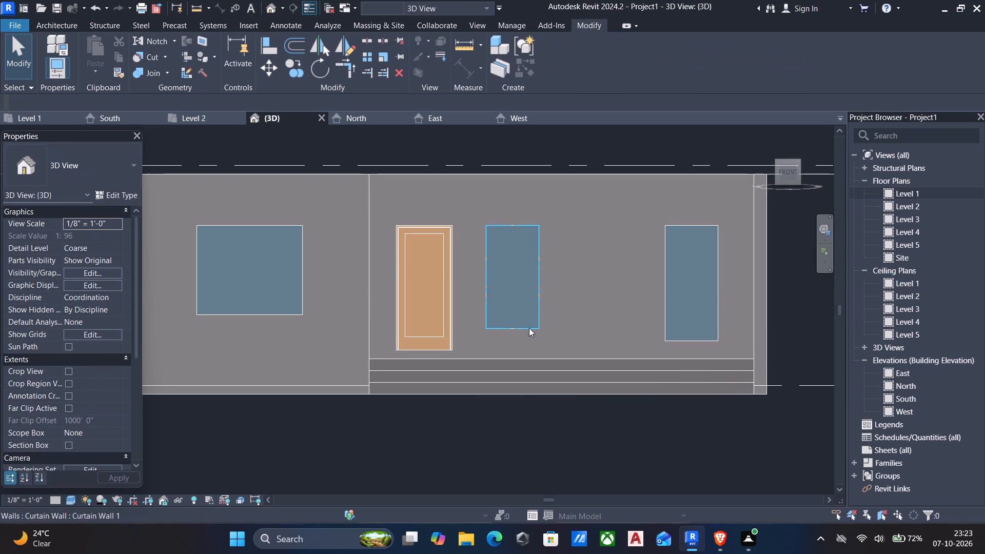
Align the far curtain wall's bottom edge with the bottom edge of the curtain wall beside the door.
{"action": "type", "text": "al"}
{"action": "left_click", "coordinate": [521, 326]}
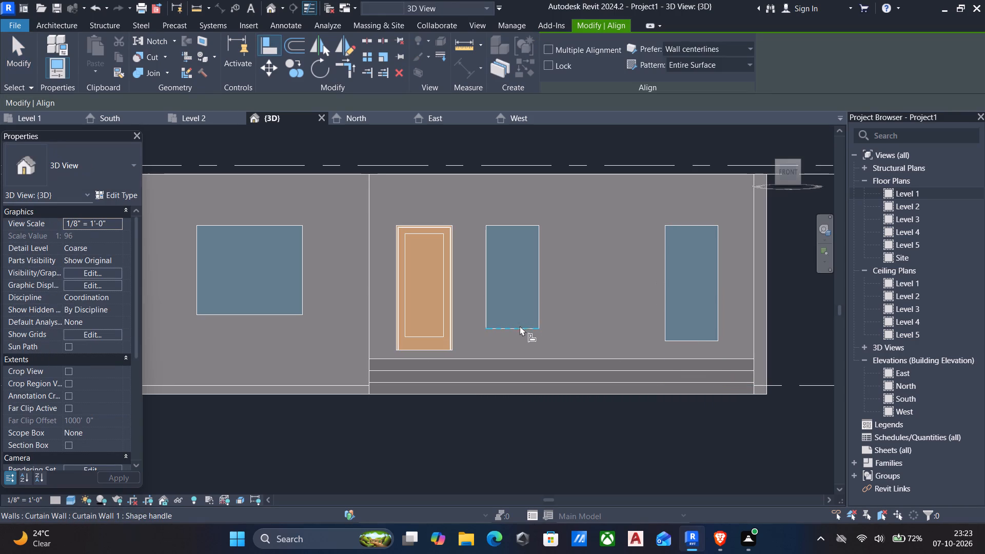
{"action": "left_click", "coordinate": [689, 341]}
{"action": "scroll", "coordinate": [617, 319], "scroll_direction": "down", "scroll_amount": 4}
{"action": "middle_click_drag", "start_coordinate": [612, 325], "coordinate": [593, 350]}
{"action": "scroll", "coordinate": [600, 336], "scroll_direction": "up", "scroll_amount": 6}
{"action": "scroll", "coordinate": [599, 333], "scroll_direction": "down", "scroll_amount": 1}
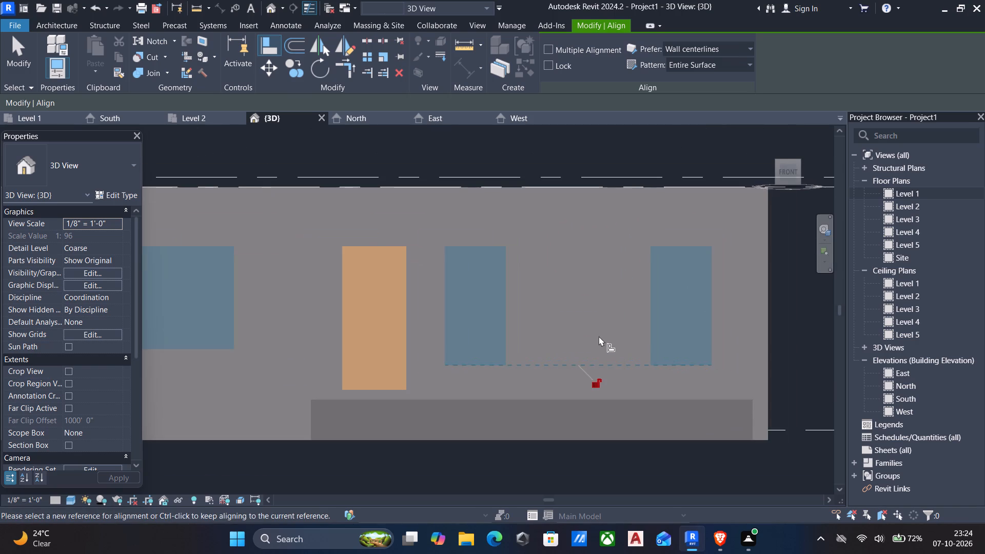
{"action": "key", "text": "Escape"}
{"action": "scroll", "coordinate": [538, 328], "scroll_direction": "down", "scroll_amount": 3}
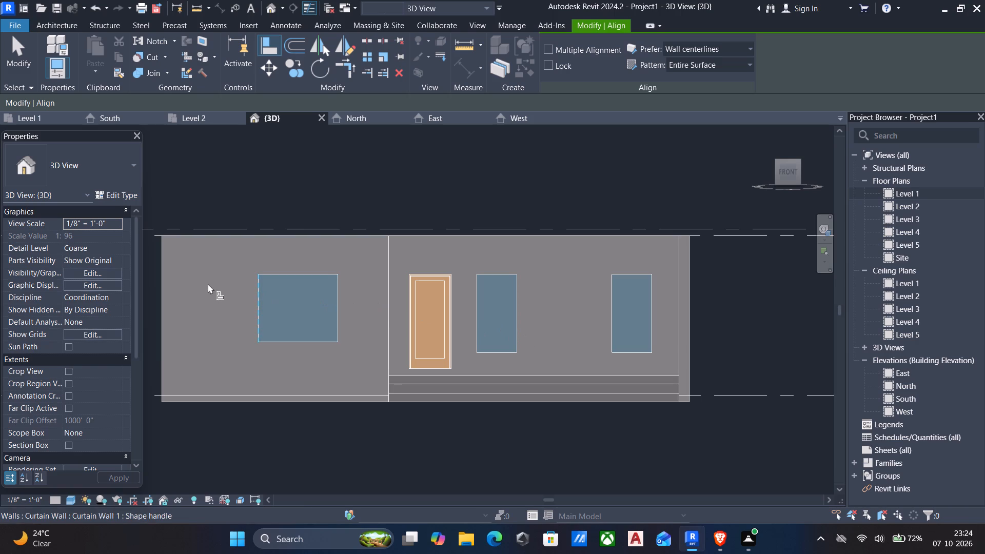
{"action": "key", "text": "Escape"}
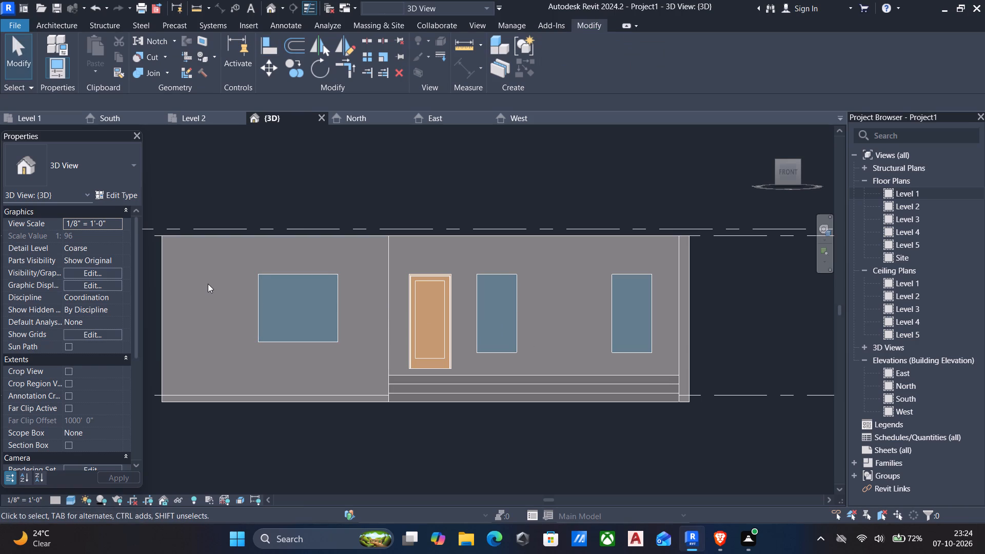
Divide the wide curtain wall with two vertical Curtain Grid lines, about 1'-5" from its outer edge and 1'-6" from its door-side edge.
{"action": "left_click", "coordinate": [54, 24]}
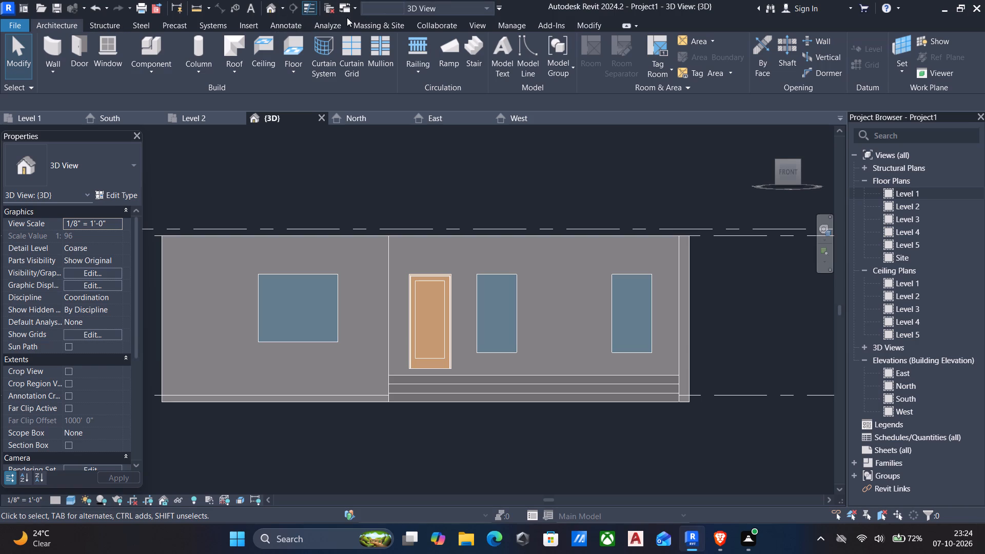
{"action": "left_click", "coordinate": [343, 50]}
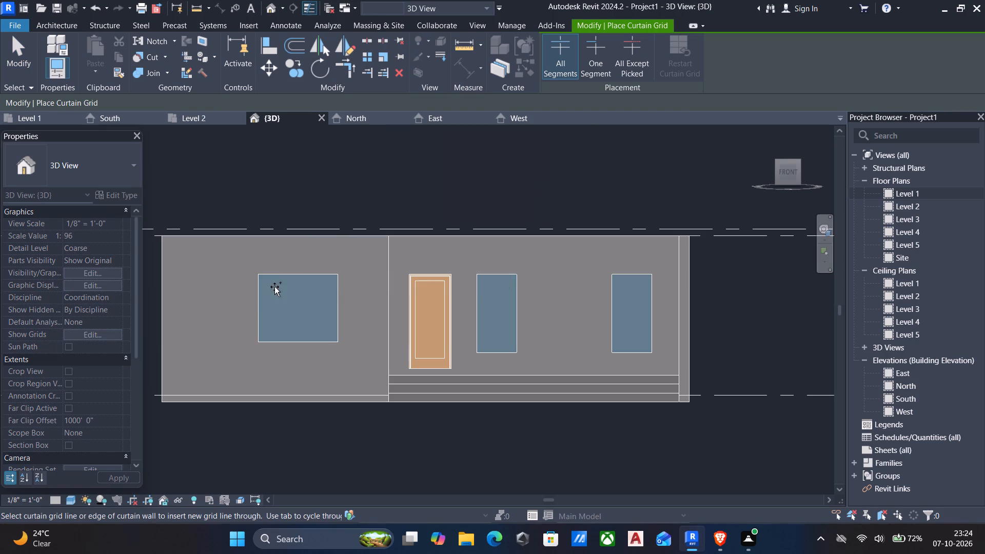
{"action": "scroll", "coordinate": [284, 286], "scroll_direction": "up", "scroll_amount": 5}
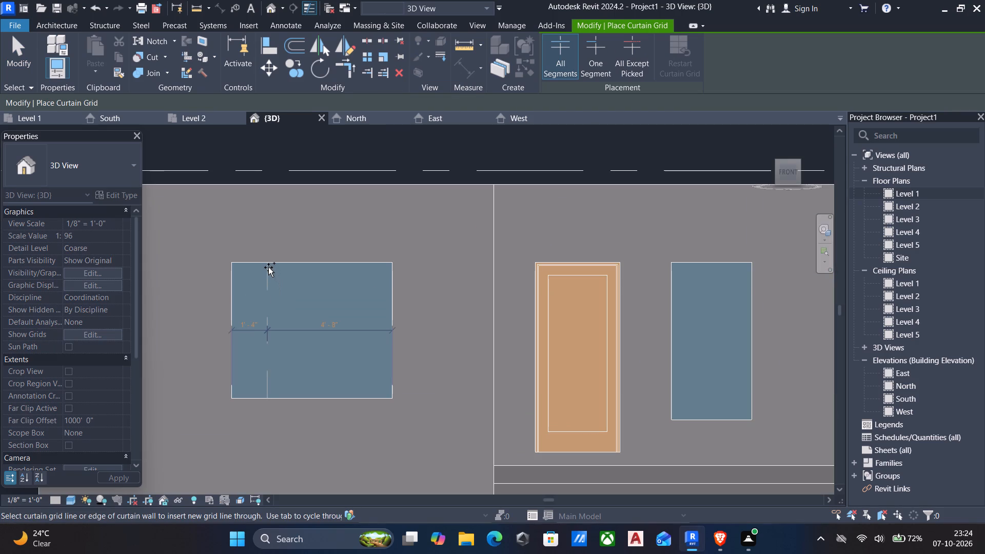
{"action": "scroll", "coordinate": [269, 266], "scroll_direction": "up", "scroll_amount": 4}
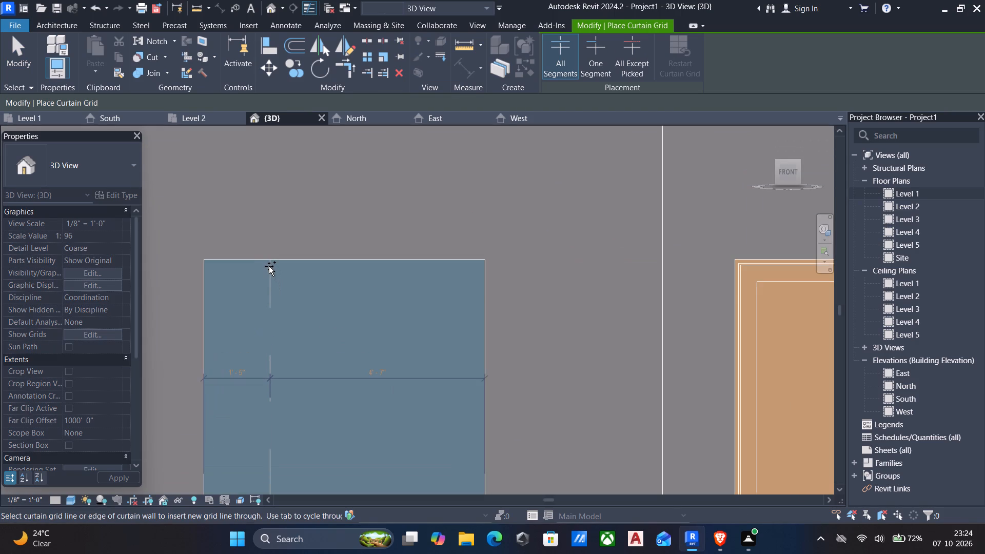
{"action": "left_click", "coordinate": [270, 263]}
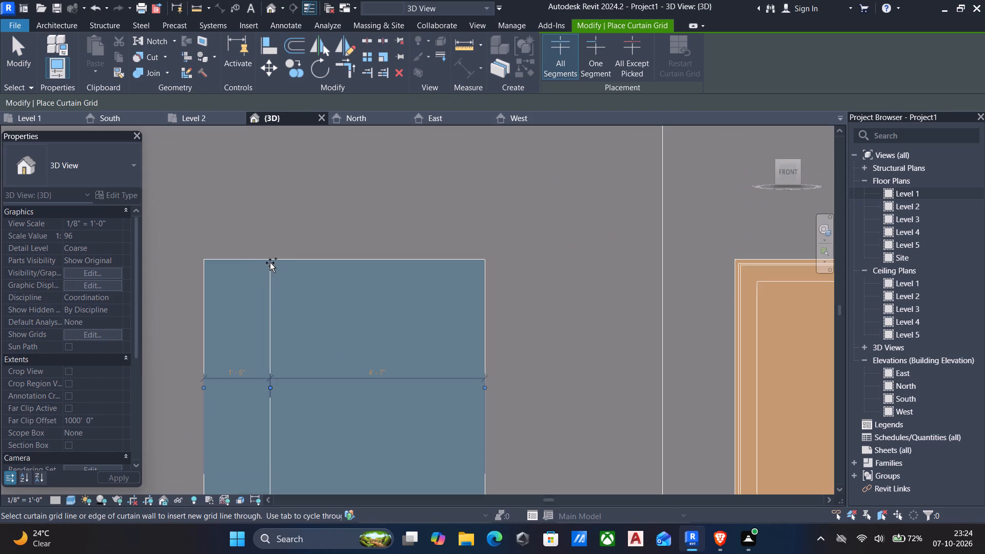
{"action": "left_click", "coordinate": [404, 255]}
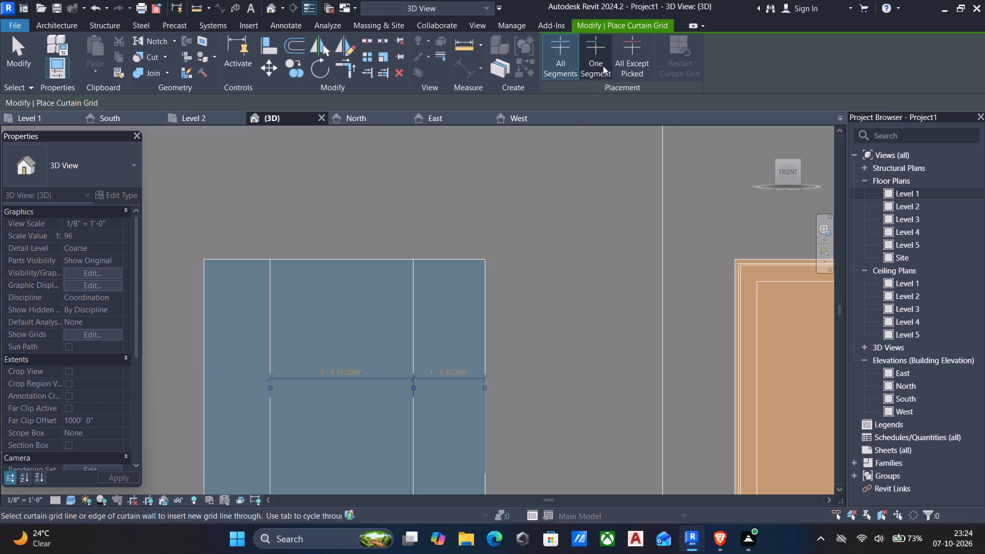
Divide the wide curtain wall's middle bay into thirds with two single-segment horizontal curtain grid lines, about 1'-8" apart.
{"action": "left_click", "coordinate": [599, 63]}
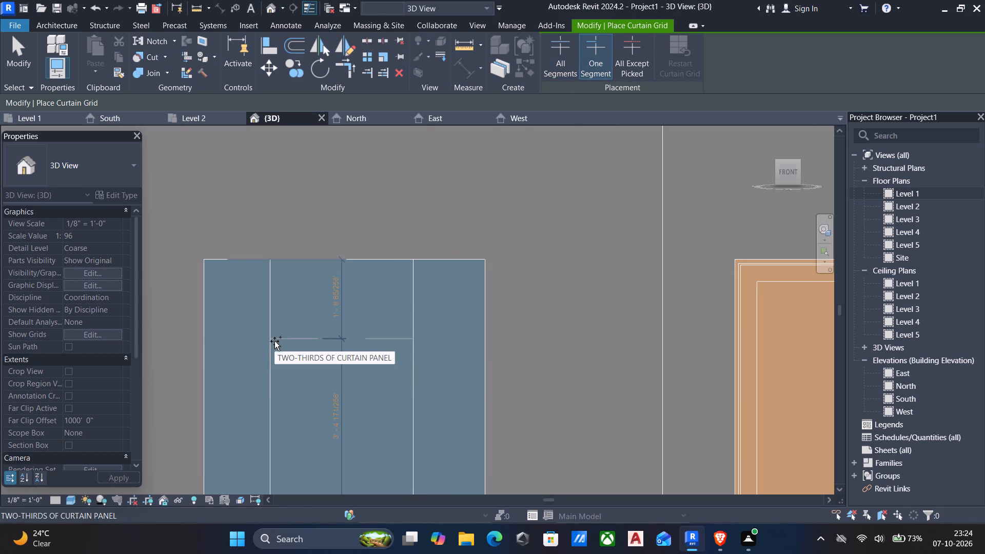
{"action": "left_click", "coordinate": [275, 336]}
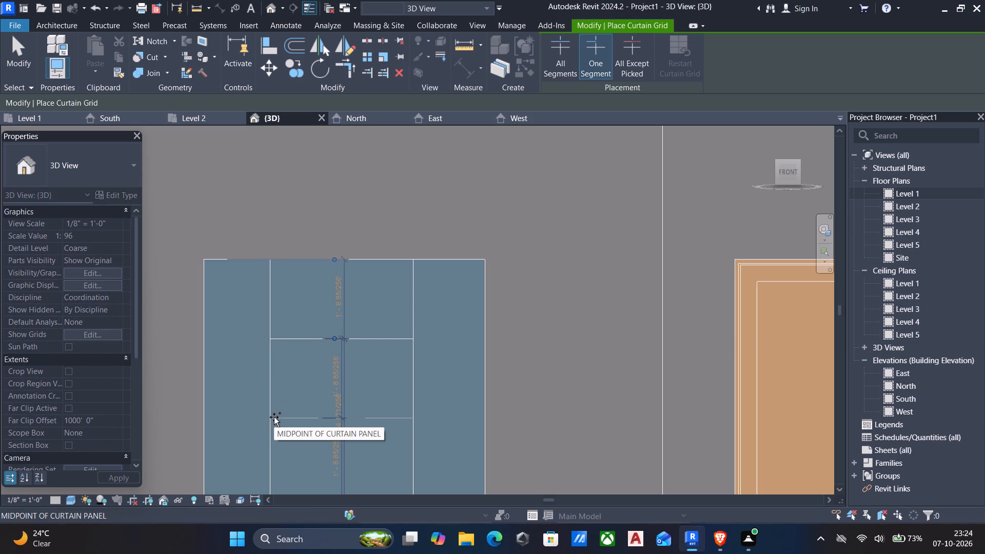
{"action": "scroll", "coordinate": [273, 419], "scroll_direction": "down", "scroll_amount": 4}
{"action": "middle_click", "coordinate": [271, 421]}
{"action": "scroll", "coordinate": [271, 422], "scroll_direction": "up", "scroll_amount": 4}
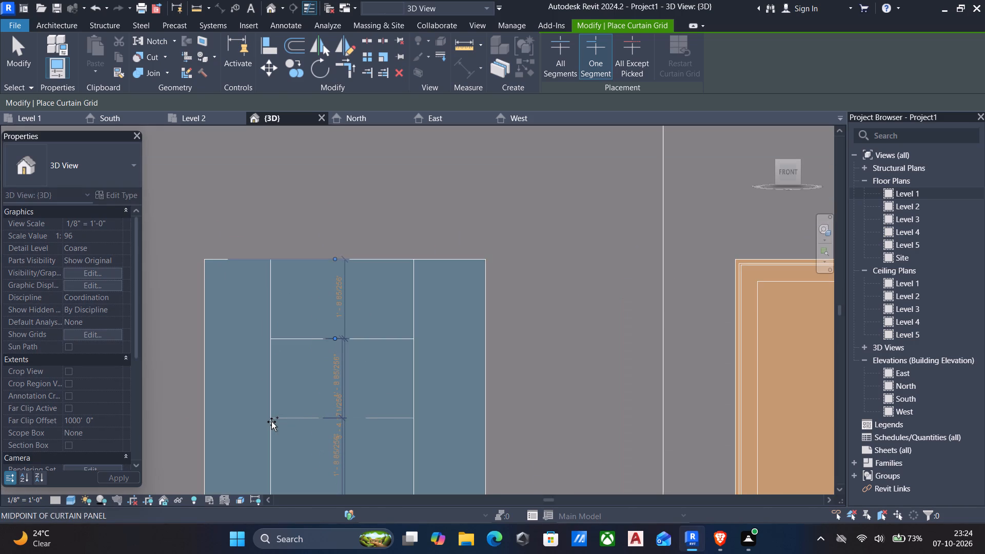
{"action": "left_click", "coordinate": [271, 422]}
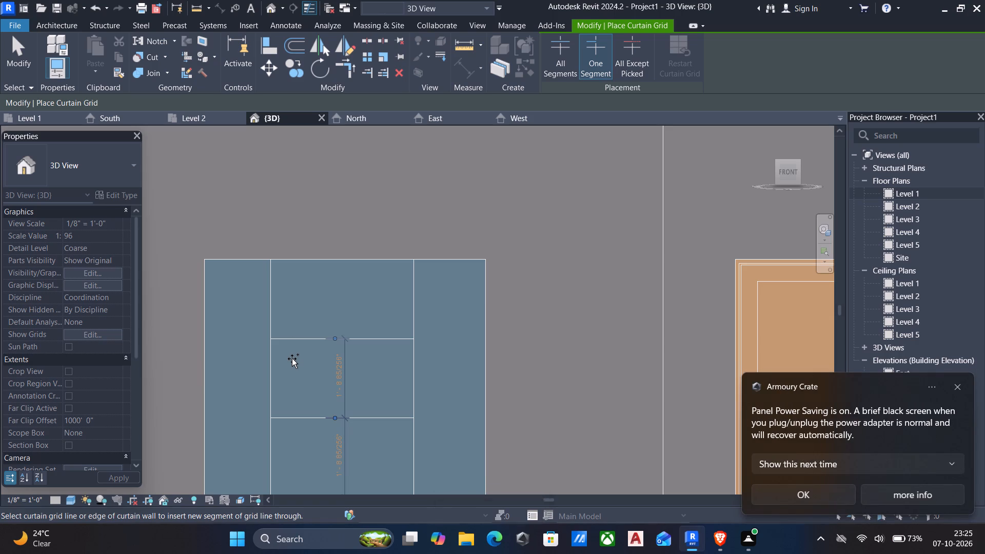
{"action": "scroll", "coordinate": [450, 304], "scroll_direction": "down", "scroll_amount": 4}
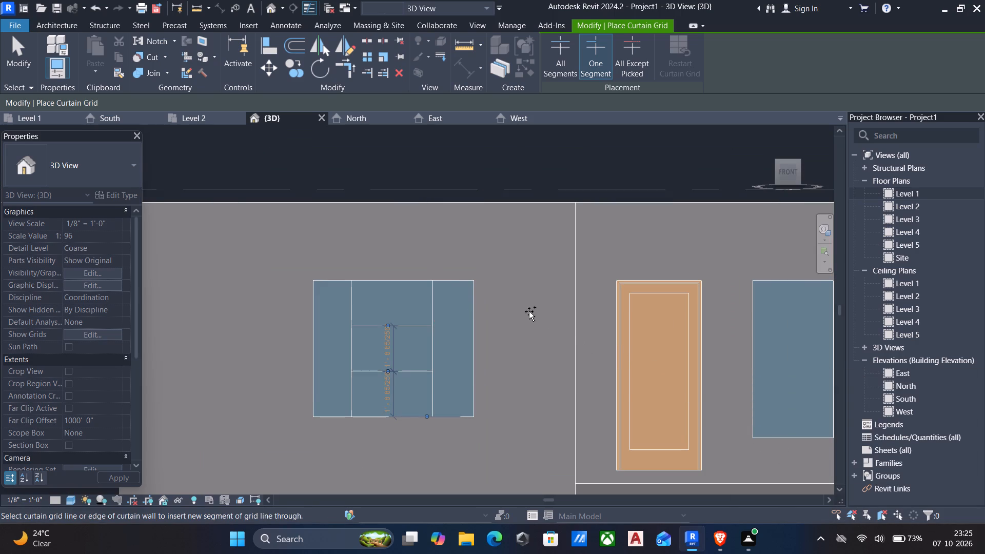
{"action": "scroll", "coordinate": [525, 309], "scroll_direction": "down", "scroll_amount": 4}
{"action": "middle_click_drag", "start_coordinate": [527, 319], "coordinate": [499, 359]}
{"action": "scroll", "coordinate": [499, 361], "scroll_direction": "up", "scroll_amount": 4}
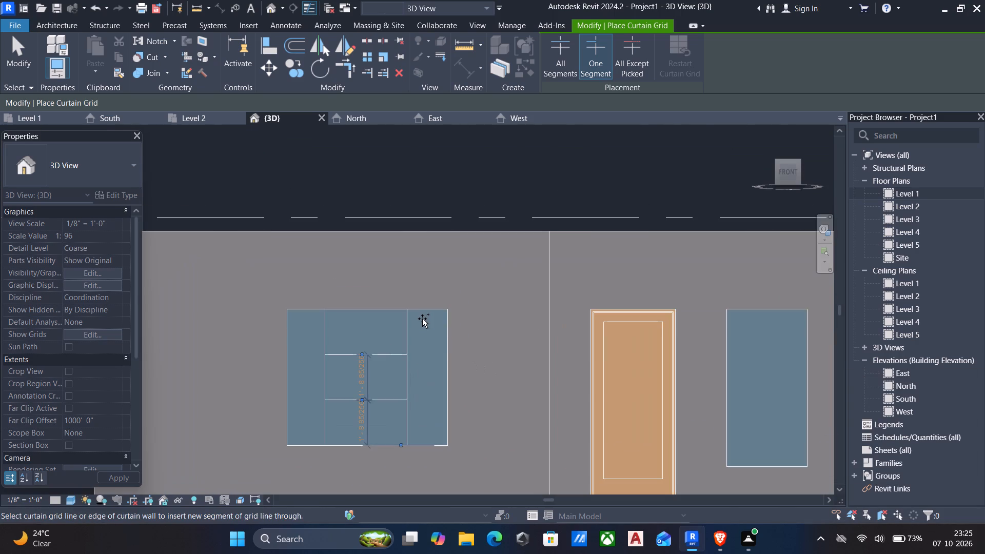
{"action": "scroll", "coordinate": [422, 319], "scroll_direction": "down", "scroll_amount": 2}
{"action": "scroll", "coordinate": [334, 397], "scroll_direction": "up", "scroll_amount": 11}
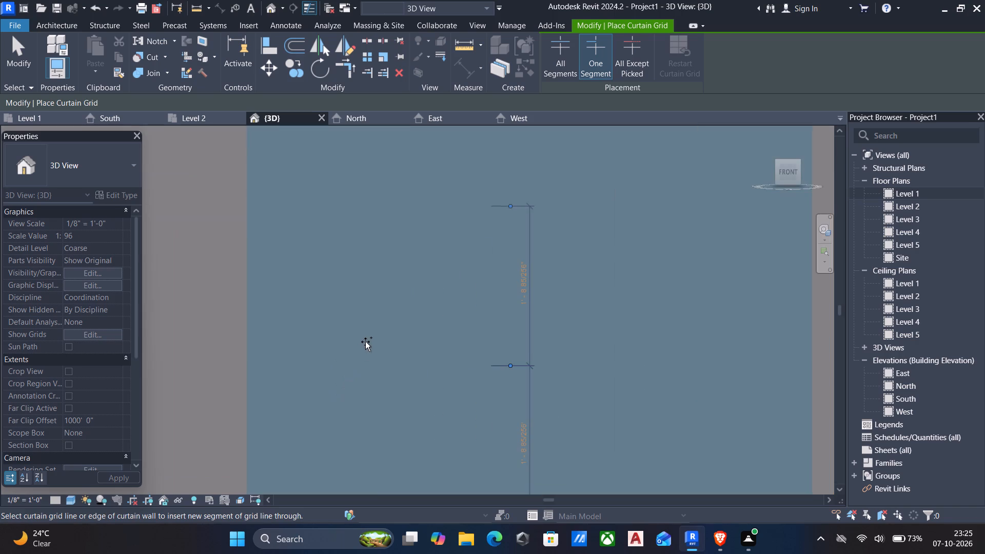
{"action": "key", "text": "Escape"}
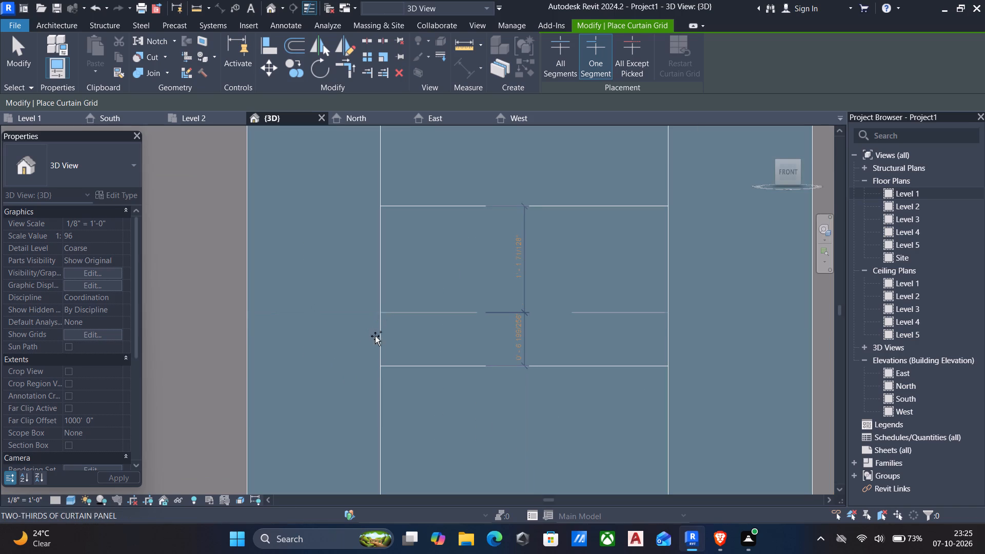
{"action": "key", "text": "Escape"}
Set the wide curtain wall's outer vertical grid line 2' from the wall's outer edge.
{"action": "left_click", "coordinate": [379, 359]}
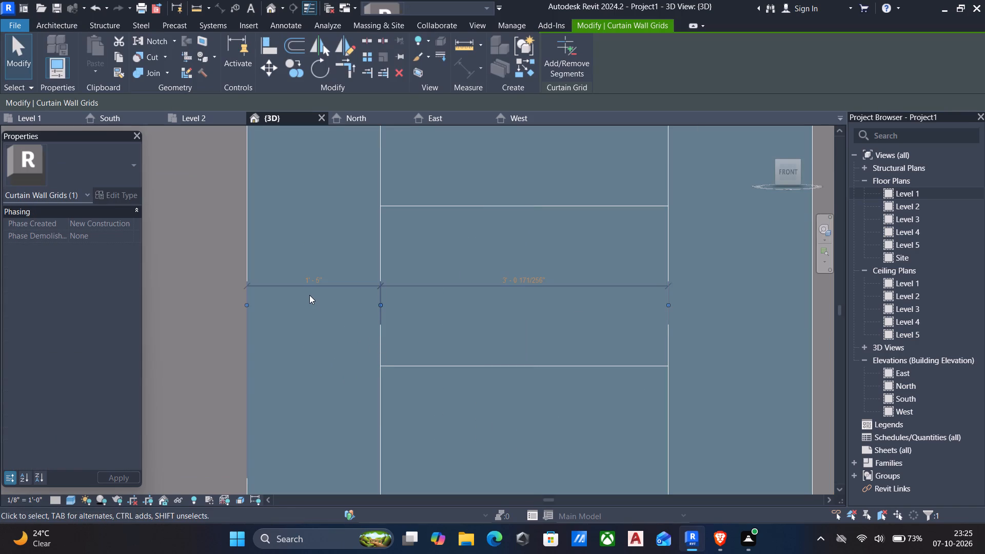
{"action": "scroll", "coordinate": [310, 292], "scroll_direction": "up", "scroll_amount": 10}
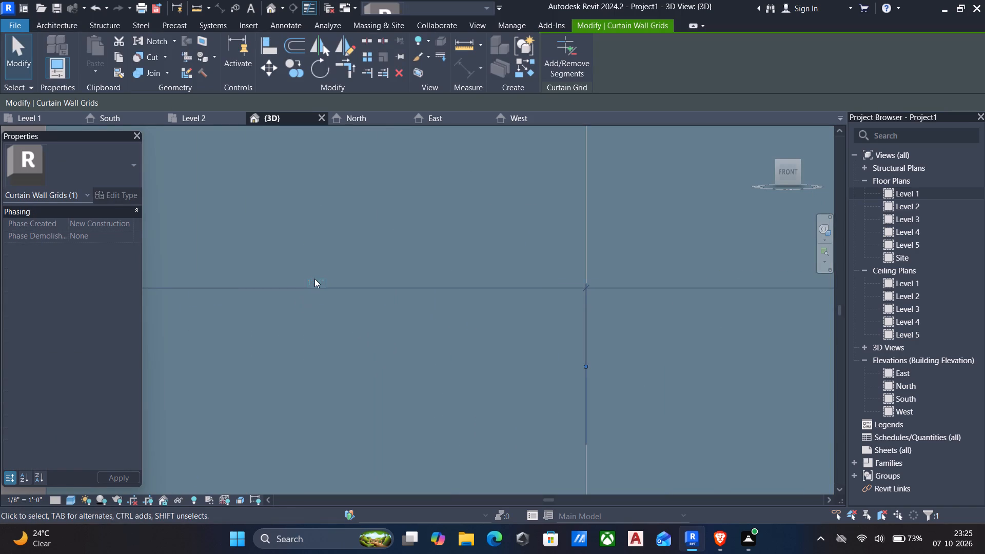
{"action": "left_click", "coordinate": [314, 279]}
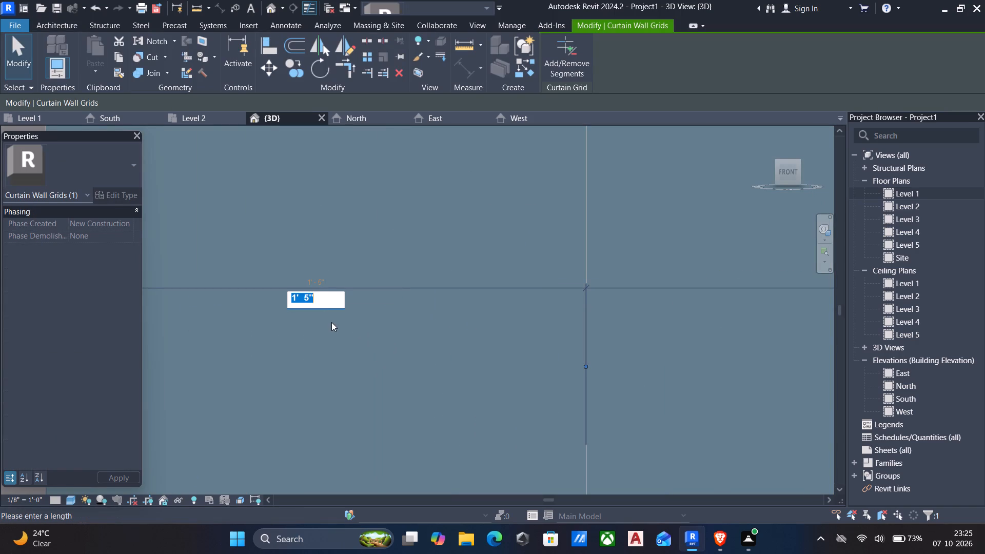
{"action": "key", "text": "2"}
{"action": "key", "text": "apostrophe"}
{"action": "key", "text": "Return"}
{"action": "scroll", "coordinate": [331, 322], "scroll_direction": "down", "scroll_amount": 4}
{"action": "middle_click_drag", "start_coordinate": [317, 387], "coordinate": [279, 394]}
{"action": "scroll", "coordinate": [267, 388], "scroll_direction": "up", "scroll_amount": 1}
{"action": "scroll", "coordinate": [268, 388], "scroll_direction": "down", "scroll_amount": 11}
{"action": "scroll", "coordinate": [496, 342], "scroll_direction": "up", "scroll_amount": 3}
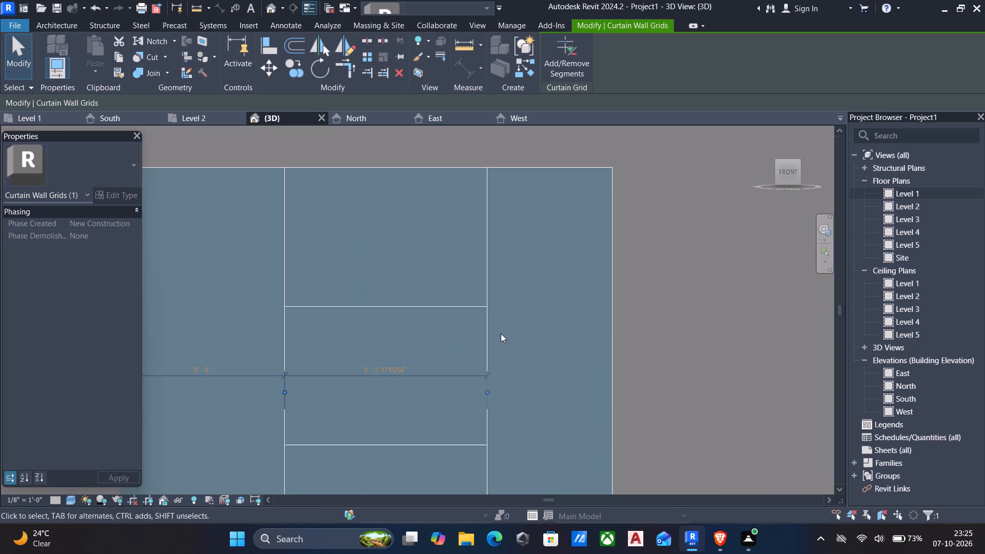
Set the wide curtain wall's door-side vertical grid line 2' from the edge nearest the door.
{"action": "left_click", "coordinate": [488, 327]}
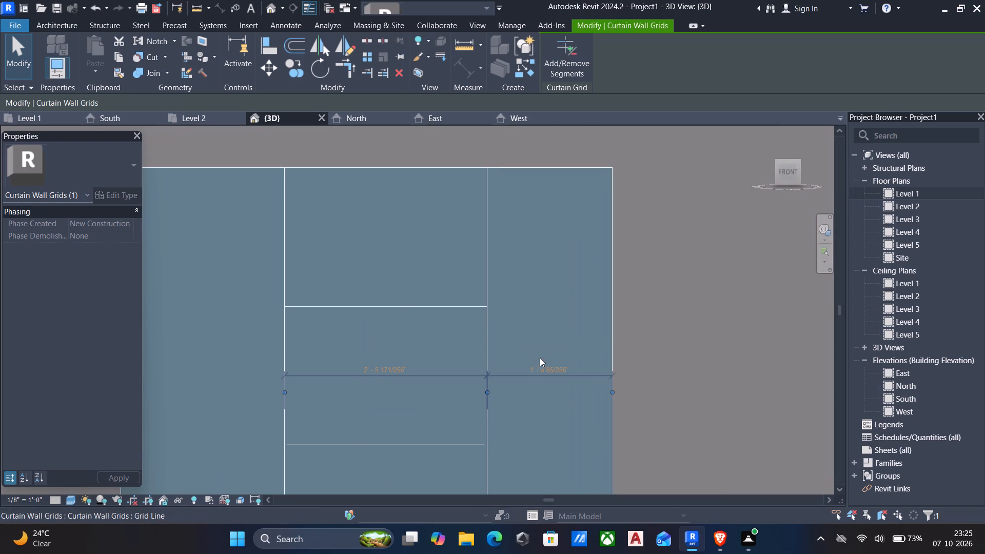
{"action": "left_click", "coordinate": [546, 364]}
{"action": "type", "text": "2'"}
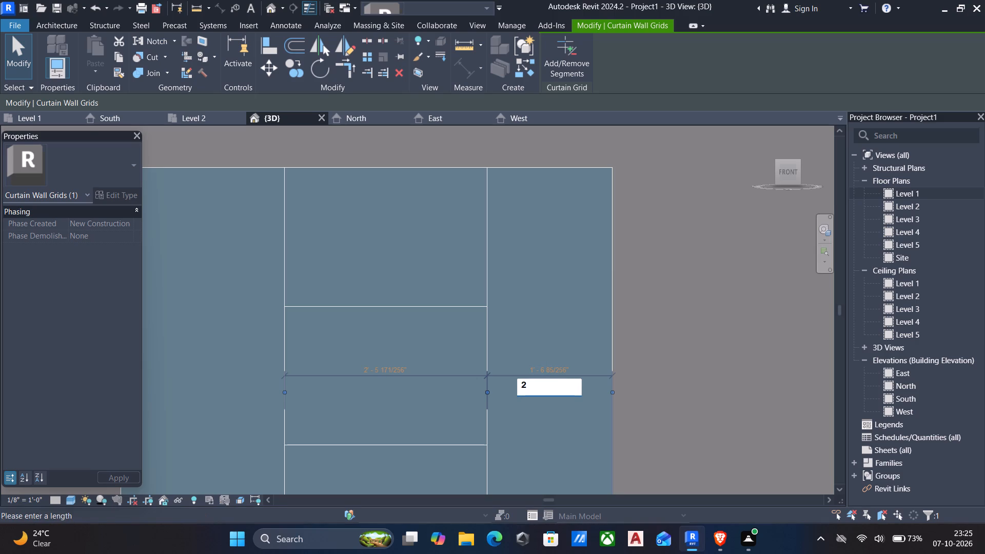
{"action": "key", "text": "Return"}
{"action": "scroll", "coordinate": [544, 373], "scroll_direction": "down", "scroll_amount": 4}
{"action": "middle_click_drag", "start_coordinate": [537, 389], "coordinate": [430, 374]}
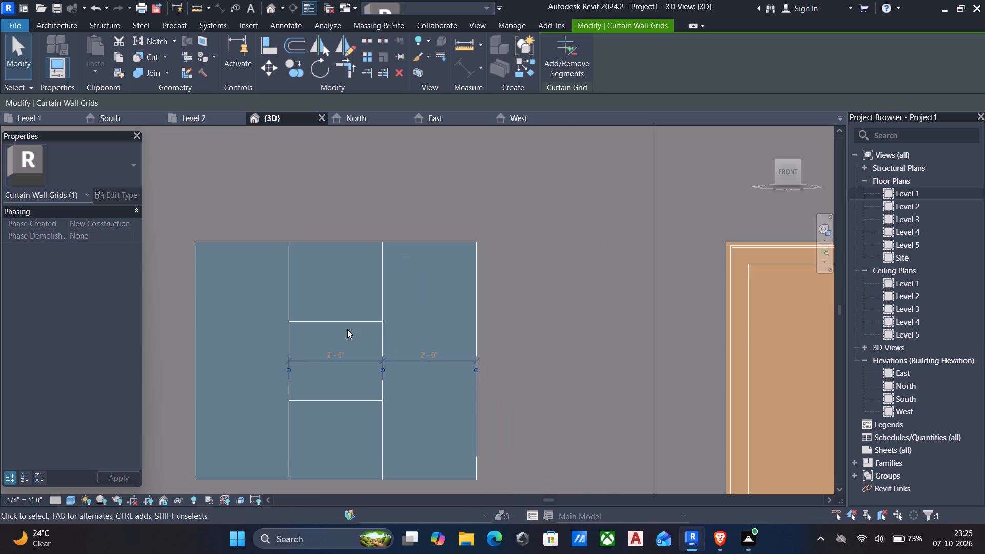
{"action": "scroll", "coordinate": [338, 323], "scroll_direction": "down", "scroll_amount": 4}
{"action": "scroll", "coordinate": [437, 356], "scroll_direction": "down", "scroll_amount": 4}
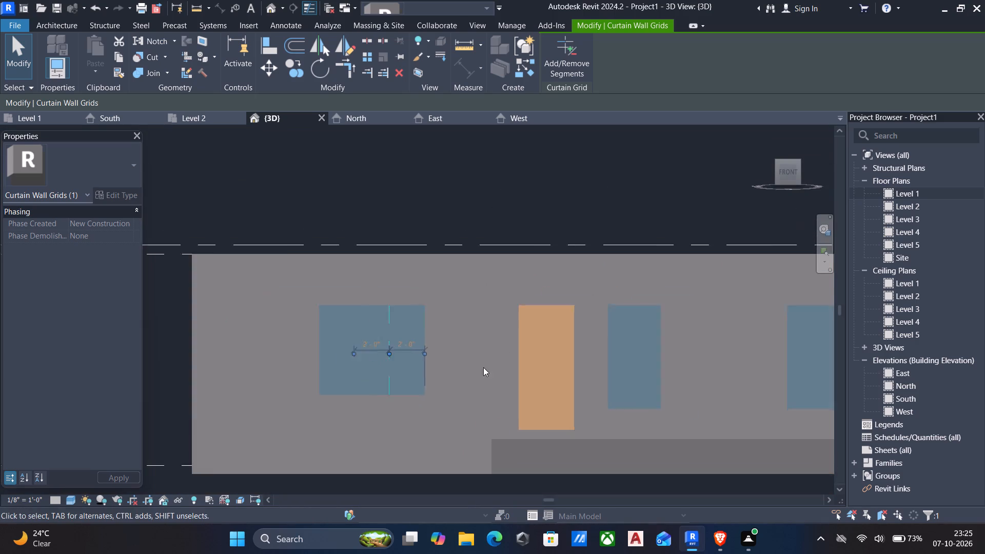
{"action": "scroll", "coordinate": [529, 368], "scroll_direction": "up", "scroll_amount": 4}
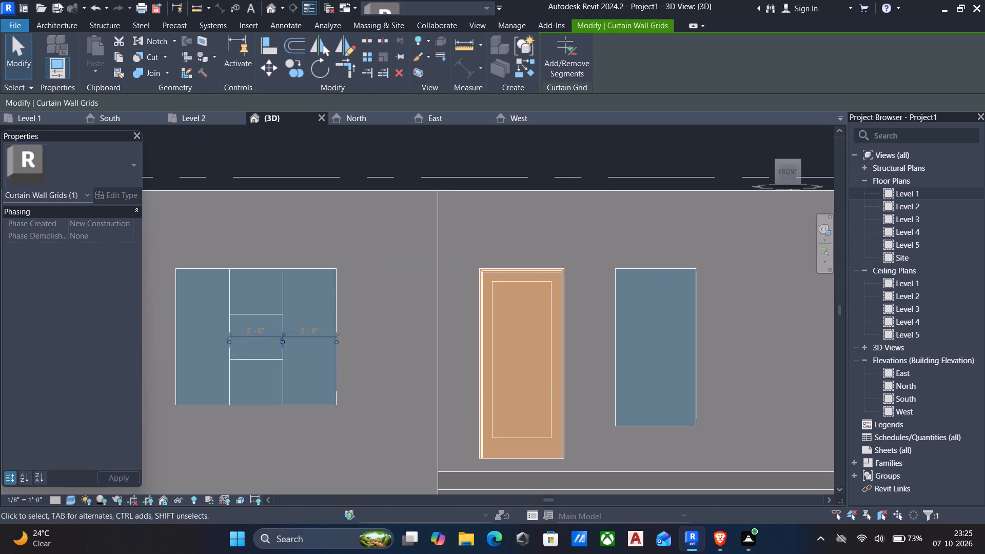
Divide the curtain wall beside the door into thirds with two full-width horizontal Curtain Grid lines, 1'-11 1/2" apart.
{"action": "left_click", "coordinate": [49, 23]}
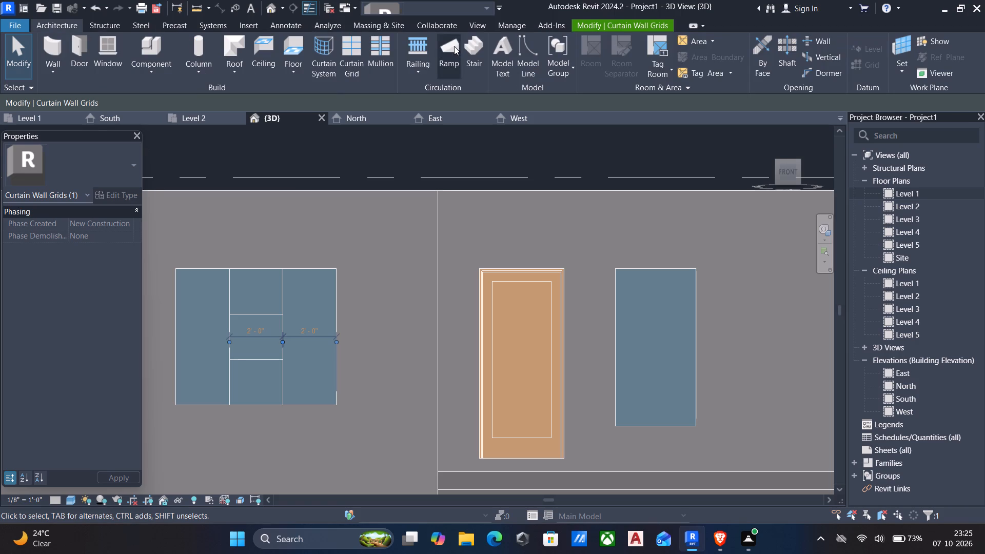
{"action": "left_click", "coordinate": [350, 52]}
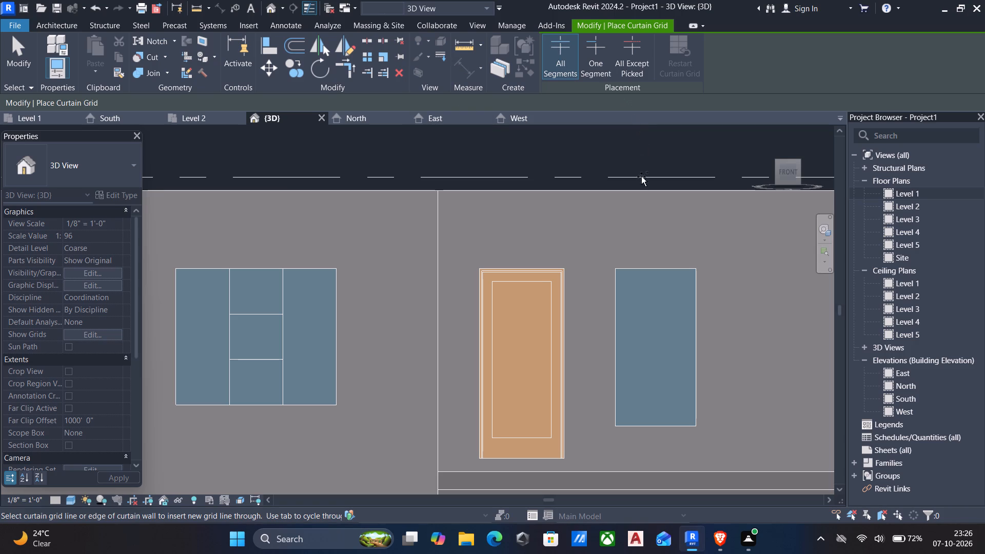
{"action": "scroll", "coordinate": [621, 328], "scroll_direction": "up", "scroll_amount": 5}
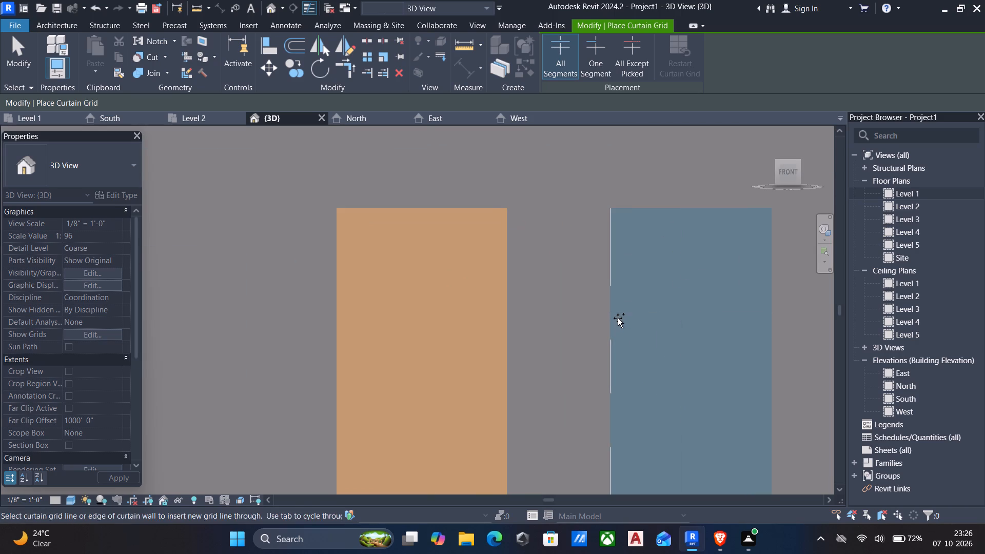
{"action": "left_click", "coordinate": [615, 307]}
{"action": "scroll", "coordinate": [619, 358], "scroll_direction": "down", "scroll_amount": 4}
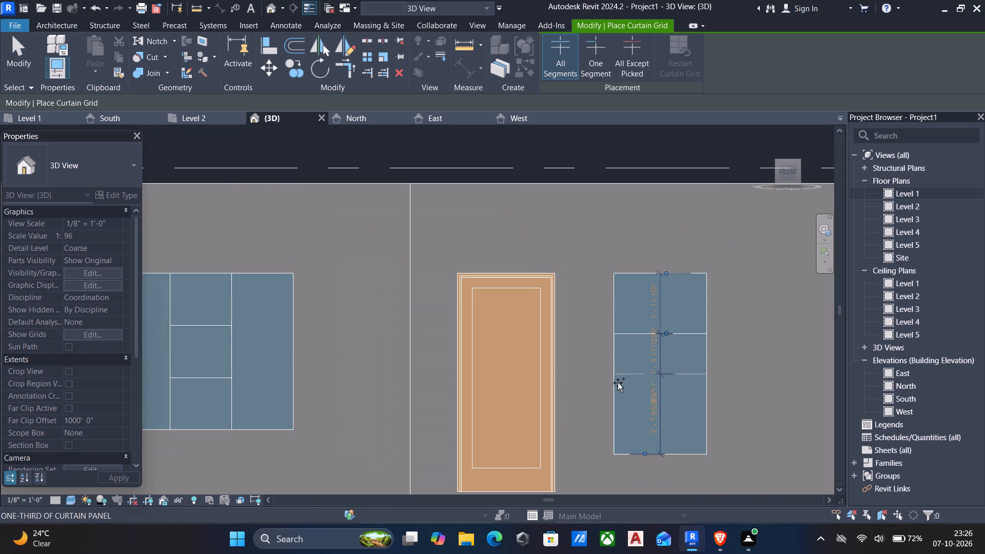
{"action": "left_click", "coordinate": [618, 389]}
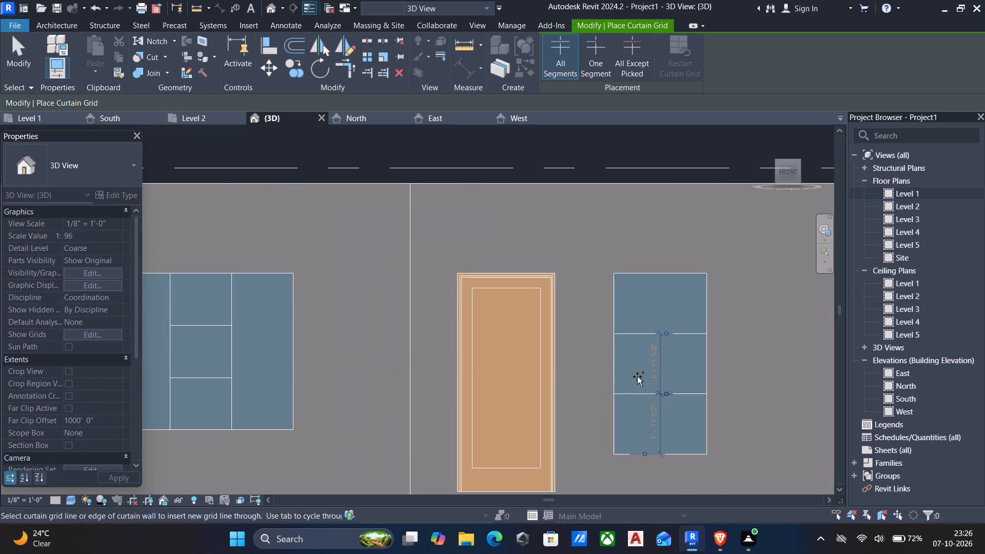
{"action": "scroll", "coordinate": [642, 378], "scroll_direction": "down", "scroll_amount": 2}
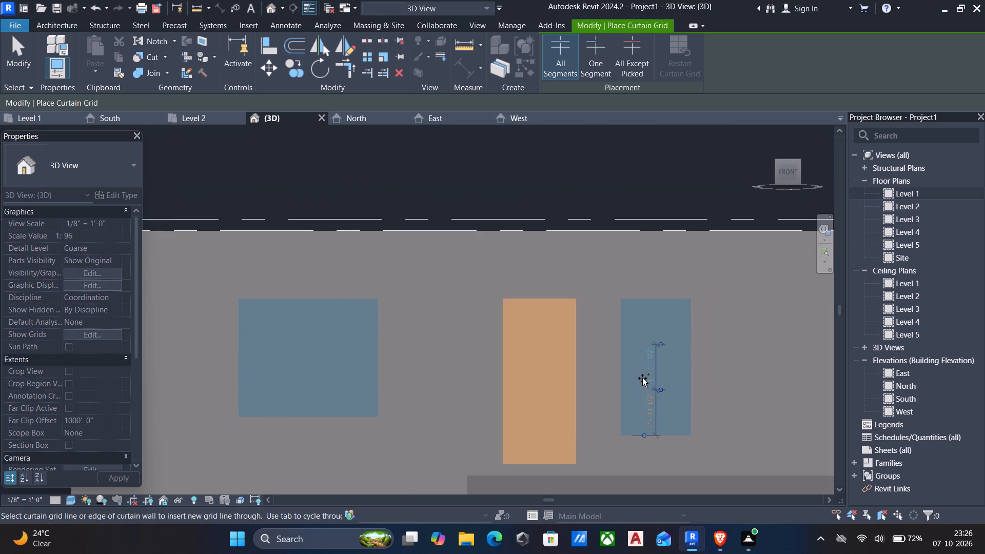
Divide the far curtain wall into thirds with two full-width horizontal Curtain Grid lines, 1'-11 1/2" apart.
{"action": "middle_click_drag", "start_coordinate": [637, 380], "coordinate": [401, 381]}
{"action": "scroll", "coordinate": [401, 381], "scroll_direction": "down", "scroll_amount": 1}
{"action": "scroll", "coordinate": [494, 345], "scroll_direction": "up", "scroll_amount": 1}
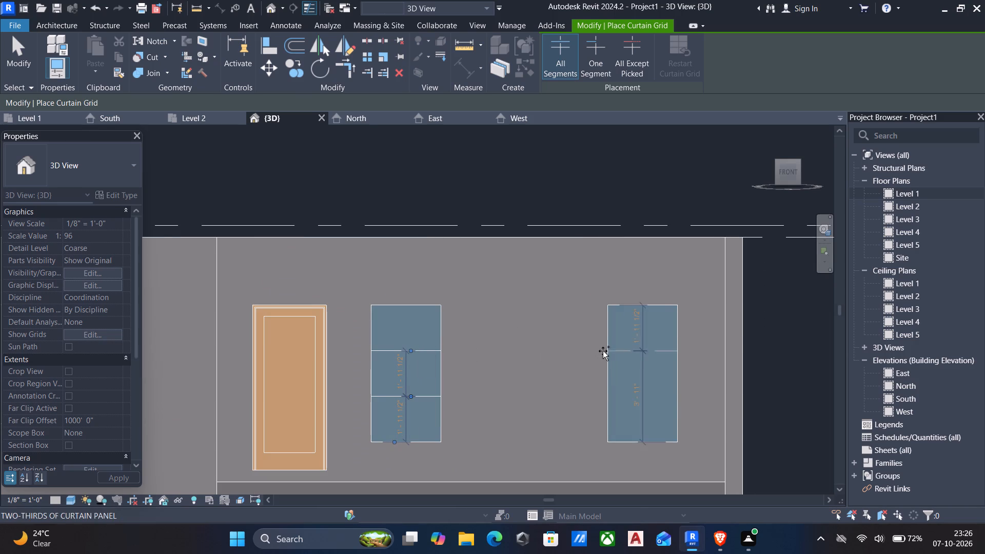
{"action": "left_click", "coordinate": [606, 341]}
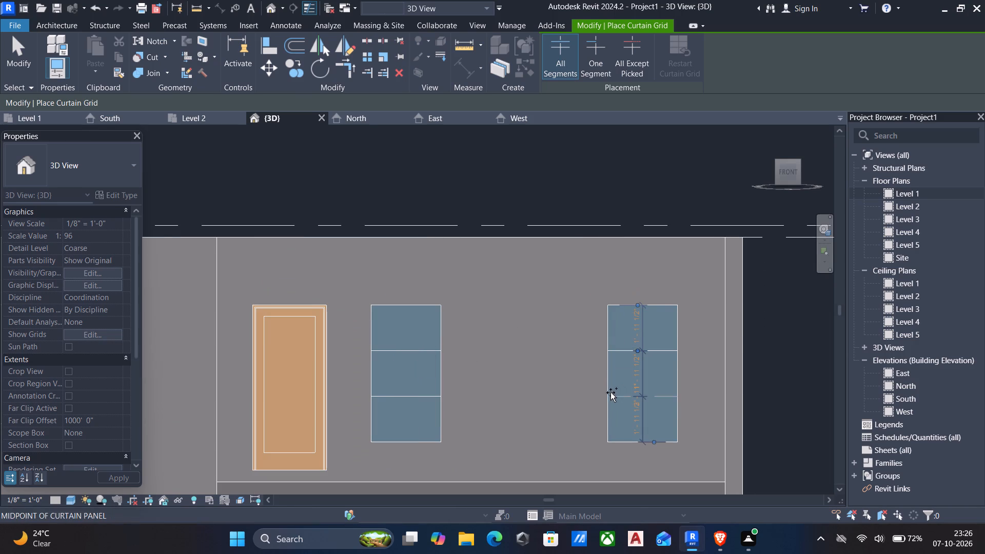
{"action": "left_click", "coordinate": [606, 399]}
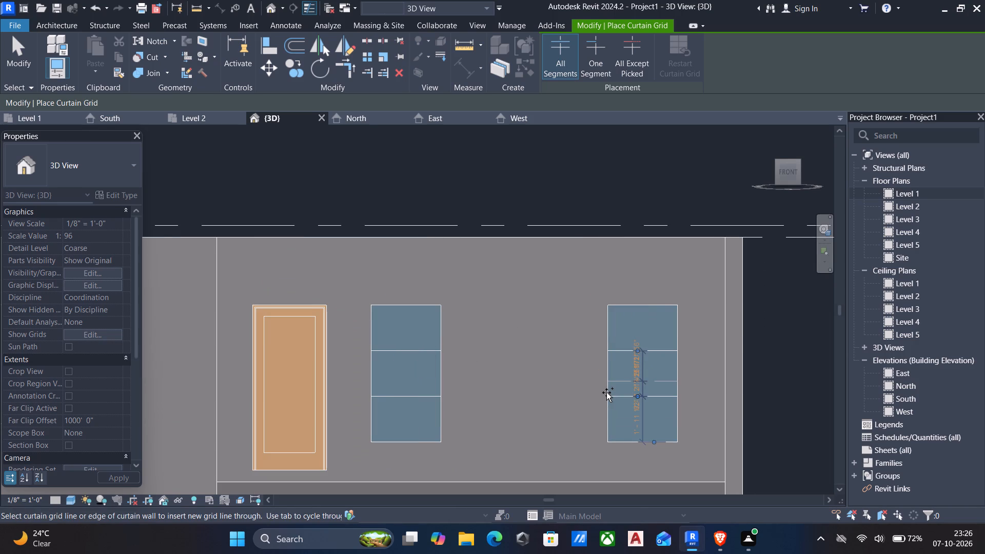
{"action": "key", "text": "Escape"}
{"action": "scroll", "coordinate": [606, 394], "scroll_direction": "down", "scroll_amount": 4}
{"action": "scroll", "coordinate": [606, 394], "scroll_direction": "up", "scroll_amount": 1}
{"action": "scroll", "coordinate": [303, 200], "scroll_direction": "down", "scroll_amount": 1}
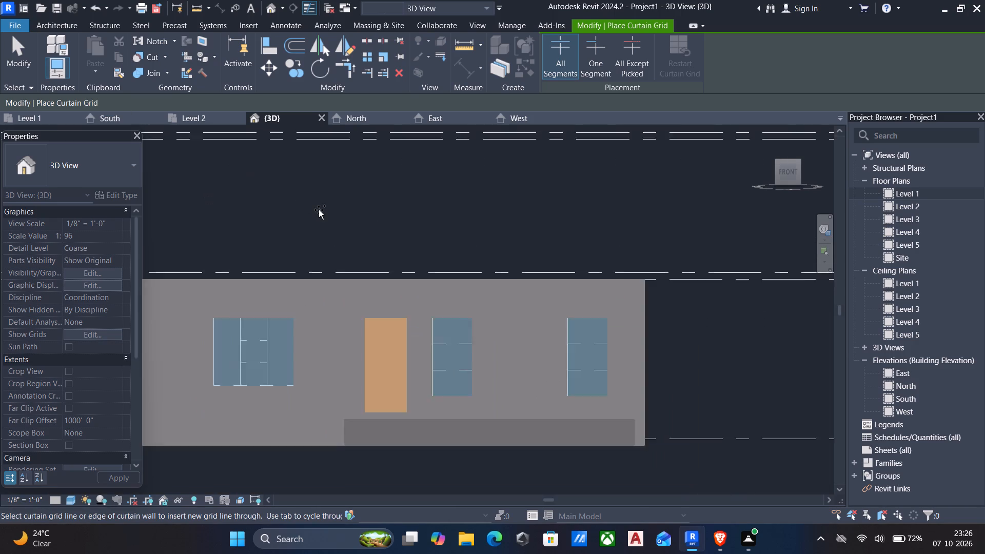
{"action": "scroll", "coordinate": [319, 210], "scroll_direction": "down", "scroll_amount": 1}
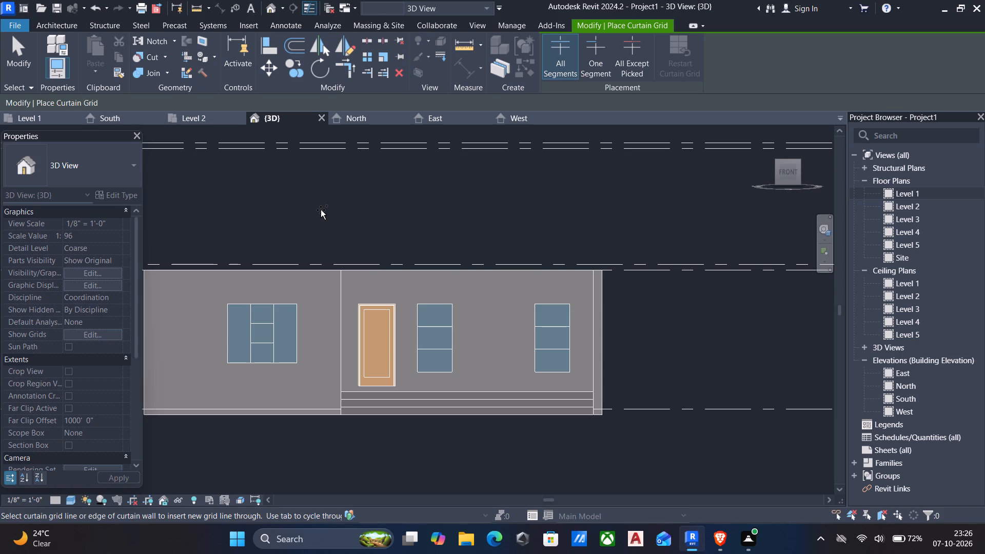
Place 1.5" x 2.5" rectangular mullions on the two short horizontal grid lines in the wide curtain wall's middle bay.
{"action": "left_click", "coordinate": [48, 24]}
{"action": "left_click", "coordinate": [379, 53]}
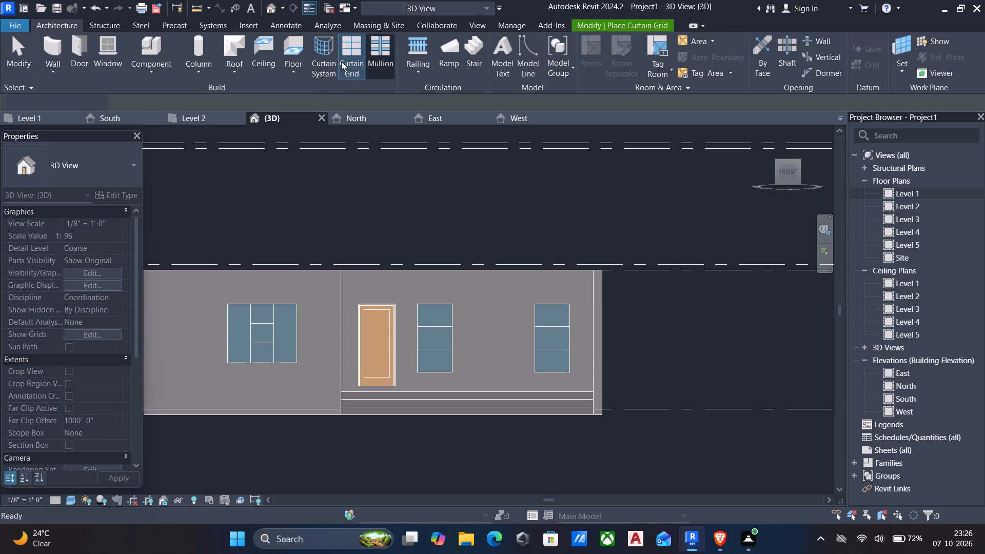
{"action": "left_click", "coordinate": [99, 164]}
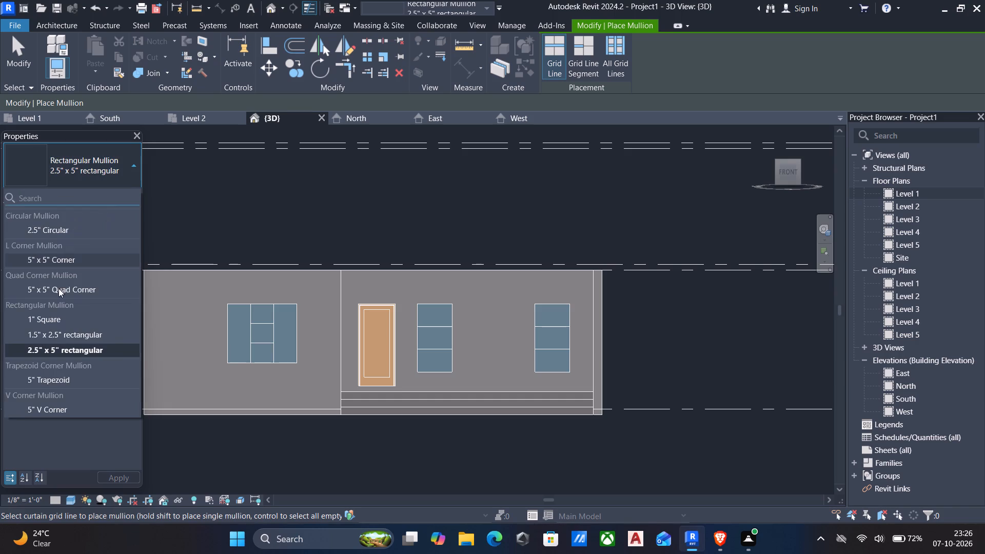
{"action": "left_click", "coordinate": [40, 333]}
{"action": "scroll", "coordinate": [263, 321], "scroll_direction": "up", "scroll_amount": 4}
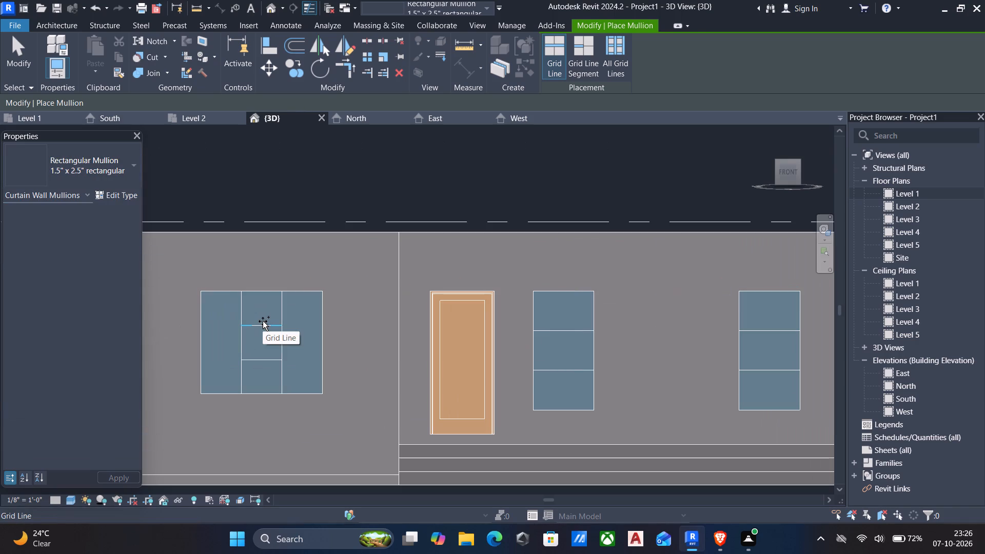
{"action": "left_click", "coordinate": [263, 321]}
{"action": "left_click", "coordinate": [268, 359]}
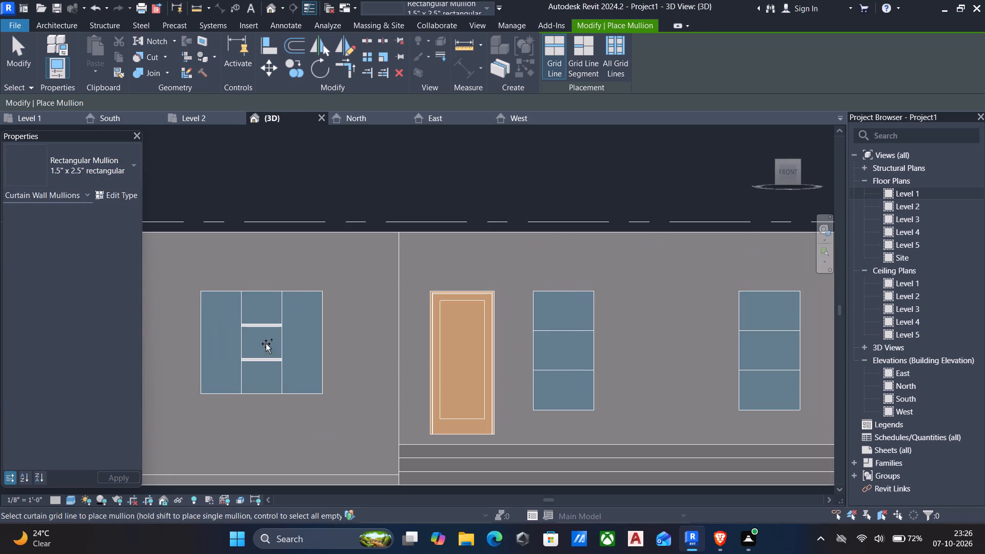
Place 2.5" x 5" rectangular mullions on all grid lines and borders of the three front curtain walls.
{"action": "left_click", "coordinate": [61, 24]}
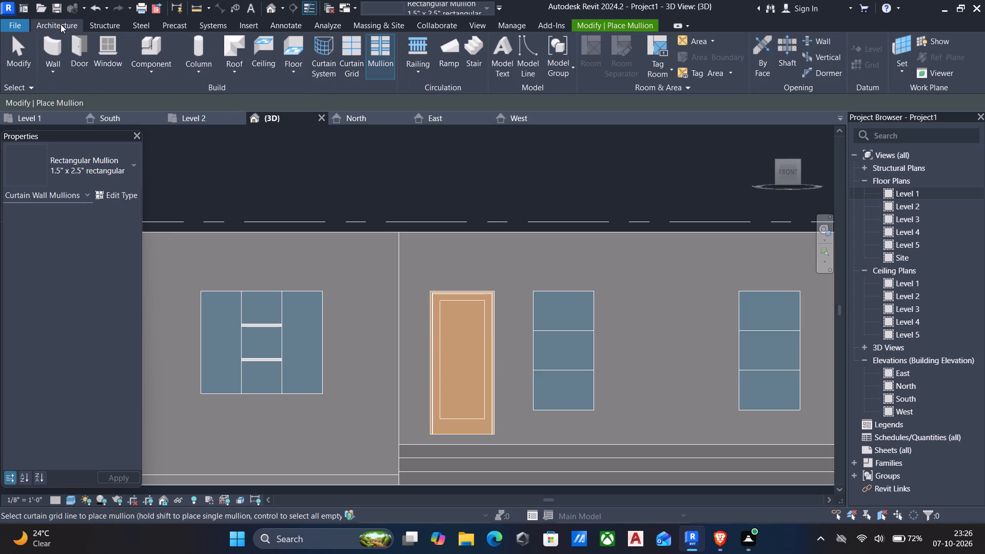
{"action": "left_click", "coordinate": [378, 54]}
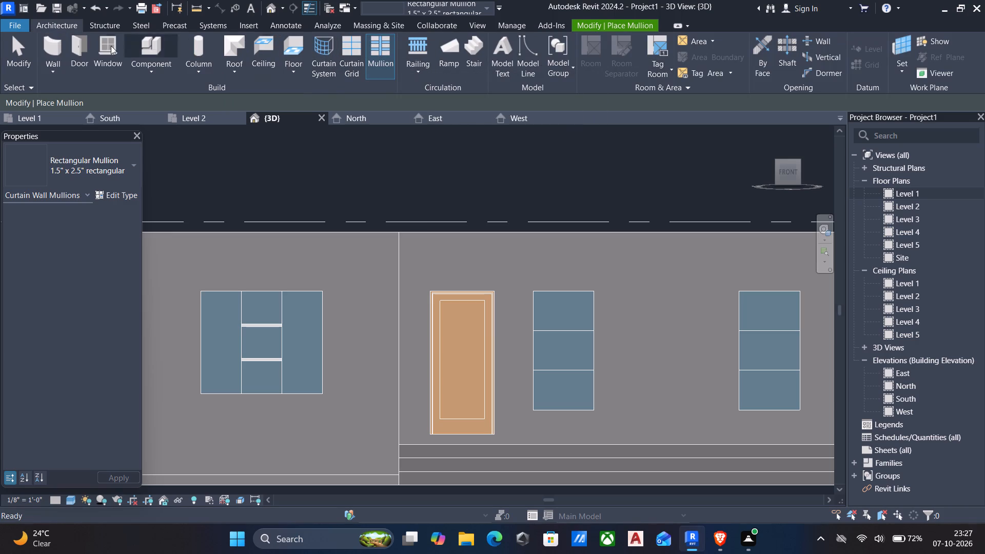
{"action": "left_click", "coordinate": [86, 169]}
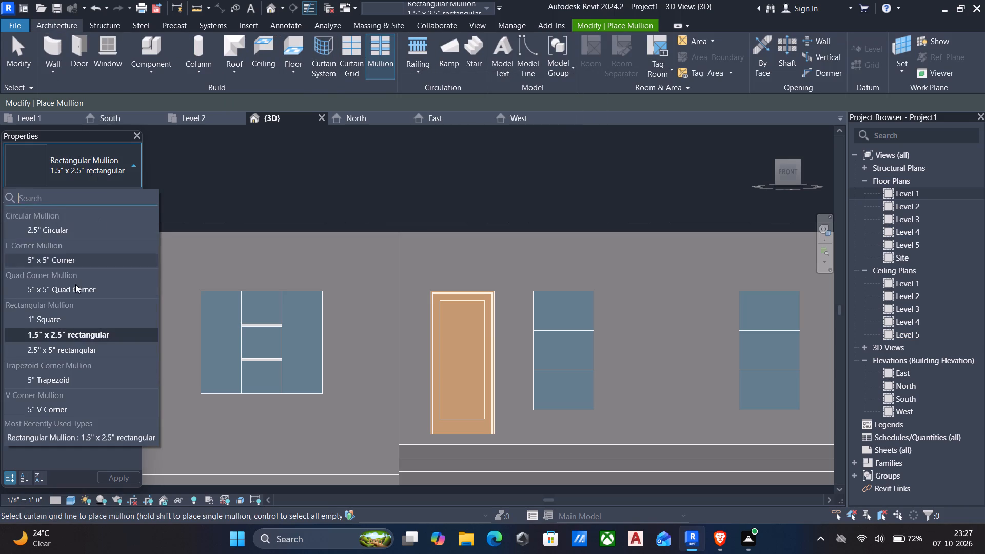
{"action": "left_click", "coordinate": [69, 351]}
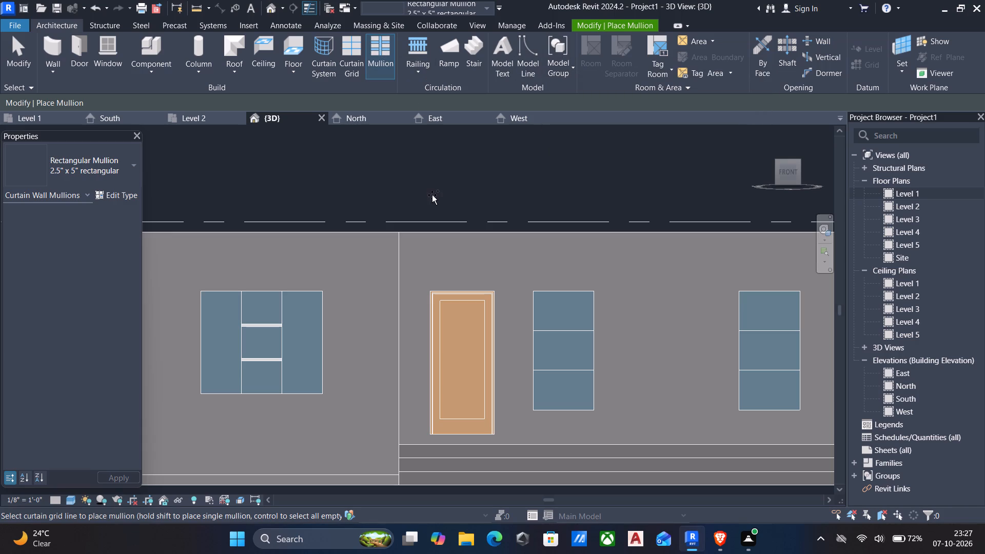
{"action": "left_click", "coordinate": [378, 56]}
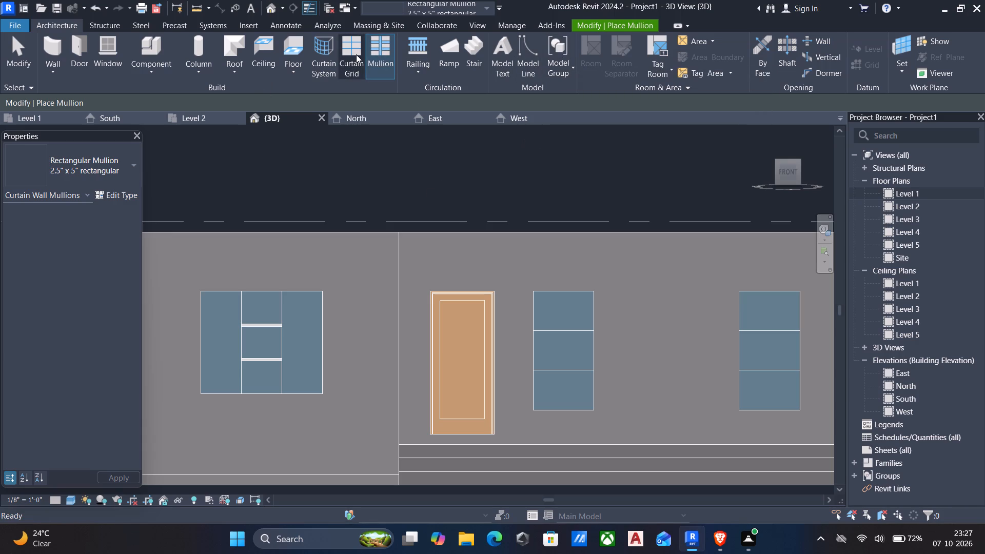
{"action": "left_click", "coordinate": [355, 54]}
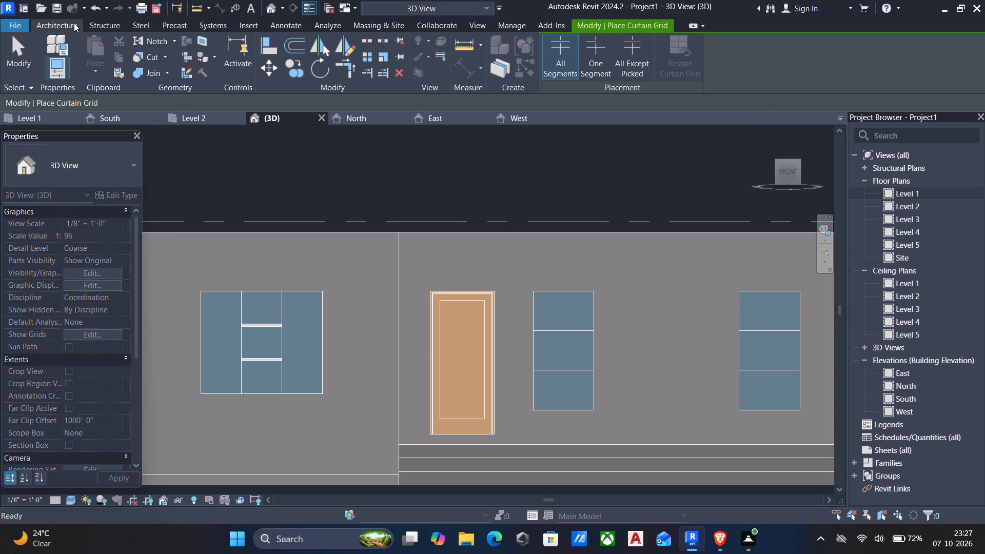
{"action": "left_click", "coordinate": [73, 23]}
{"action": "left_click", "coordinate": [383, 48]}
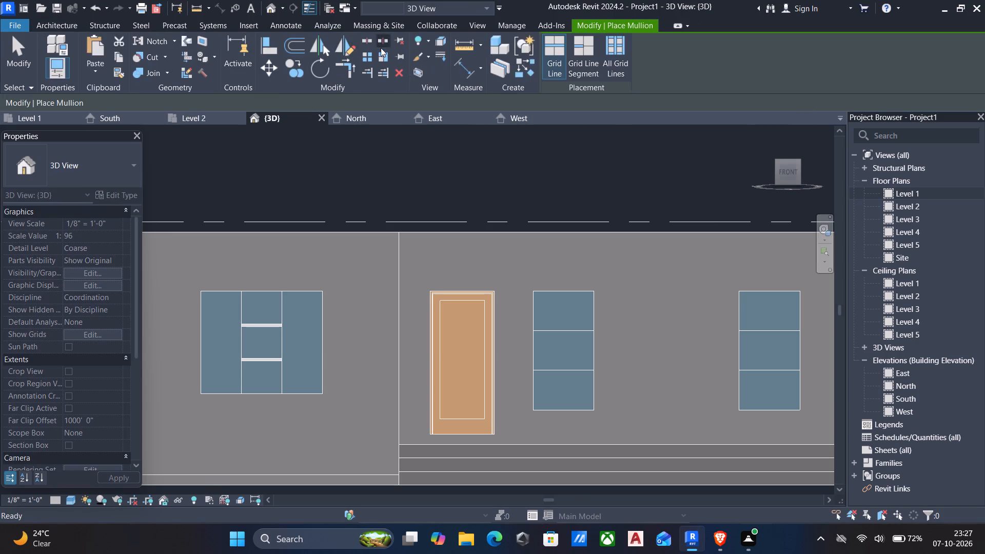
{"action": "left_click", "coordinate": [607, 49]}
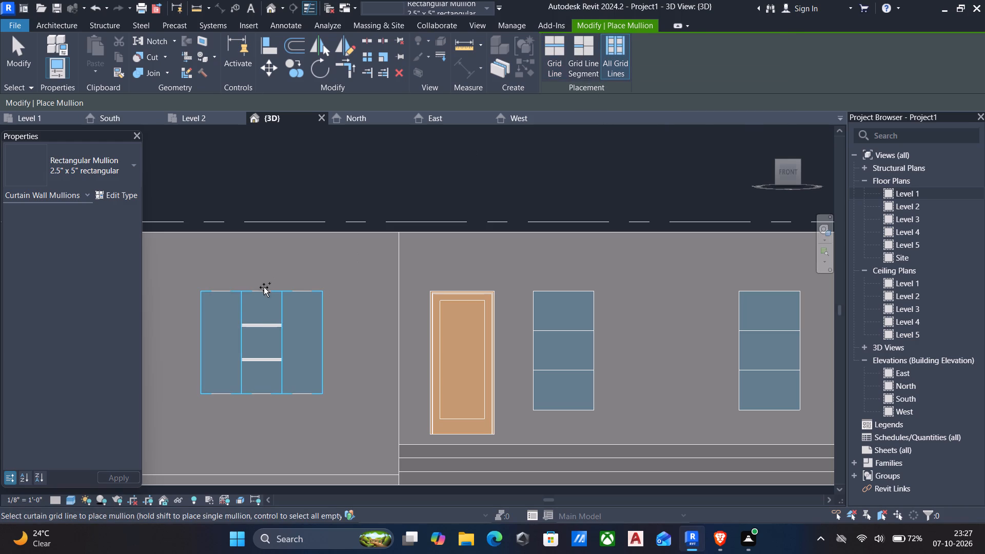
{"action": "left_click", "coordinate": [264, 290]}
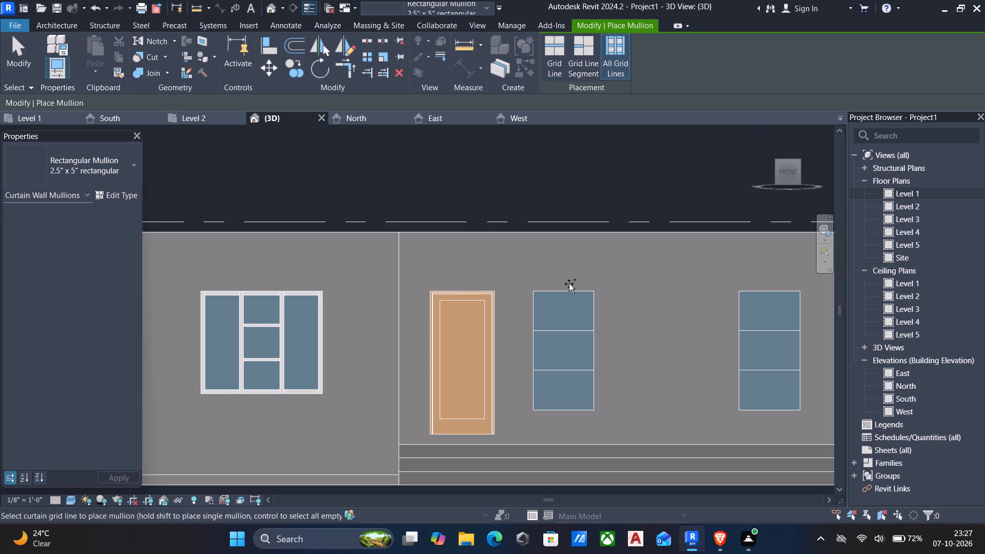
{"action": "left_click", "coordinate": [567, 288]}
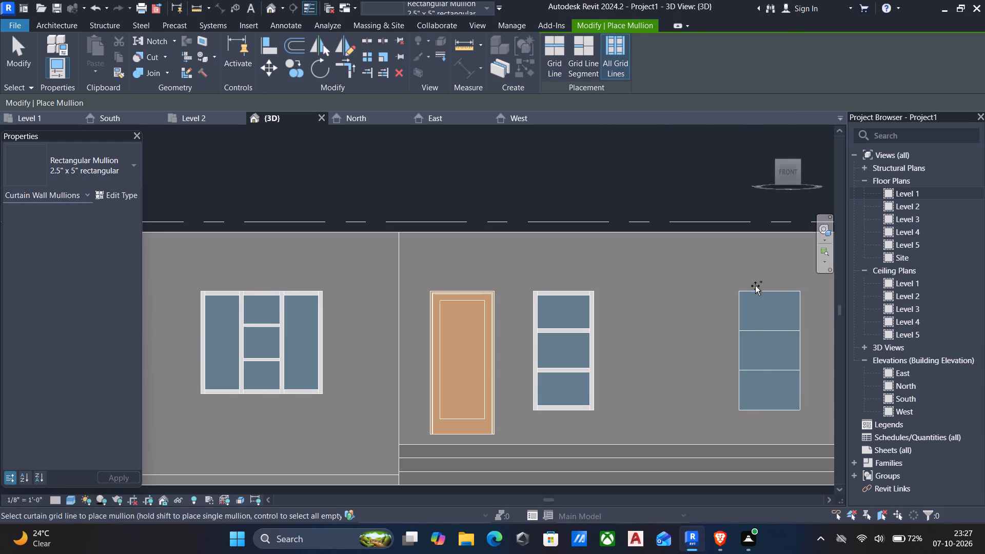
{"action": "left_click", "coordinate": [761, 292]}
{"action": "scroll", "coordinate": [733, 290], "scroll_direction": "down", "scroll_amount": 1}
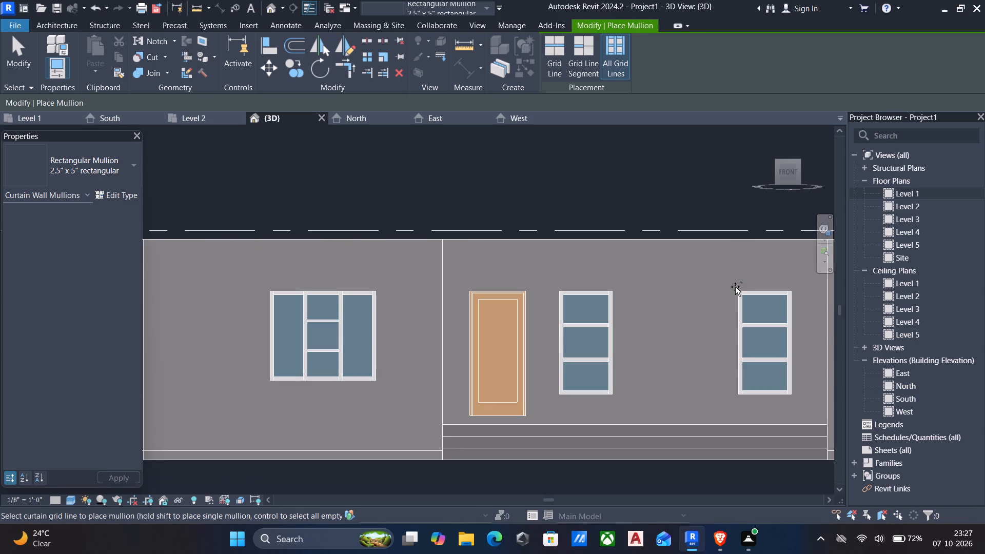
{"action": "key", "text": "Escape"}
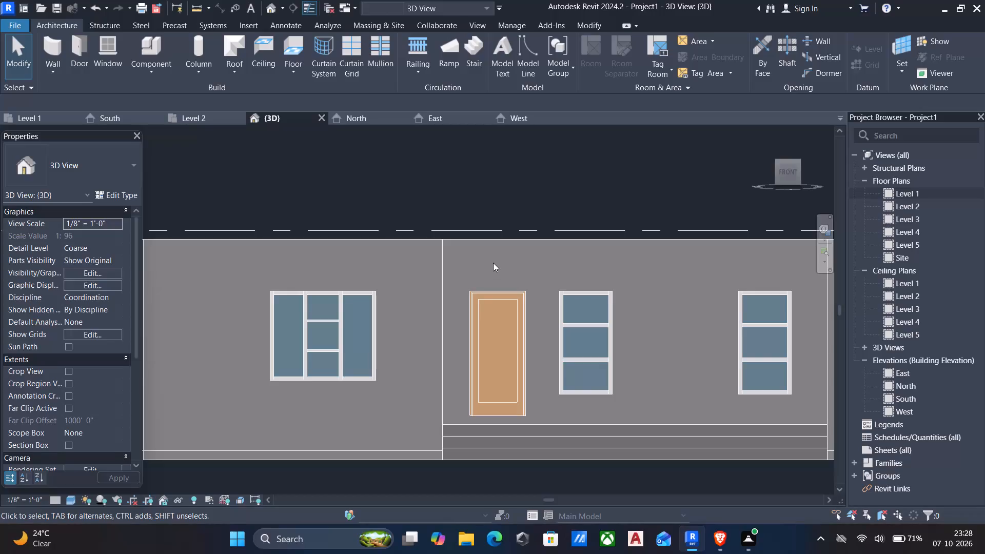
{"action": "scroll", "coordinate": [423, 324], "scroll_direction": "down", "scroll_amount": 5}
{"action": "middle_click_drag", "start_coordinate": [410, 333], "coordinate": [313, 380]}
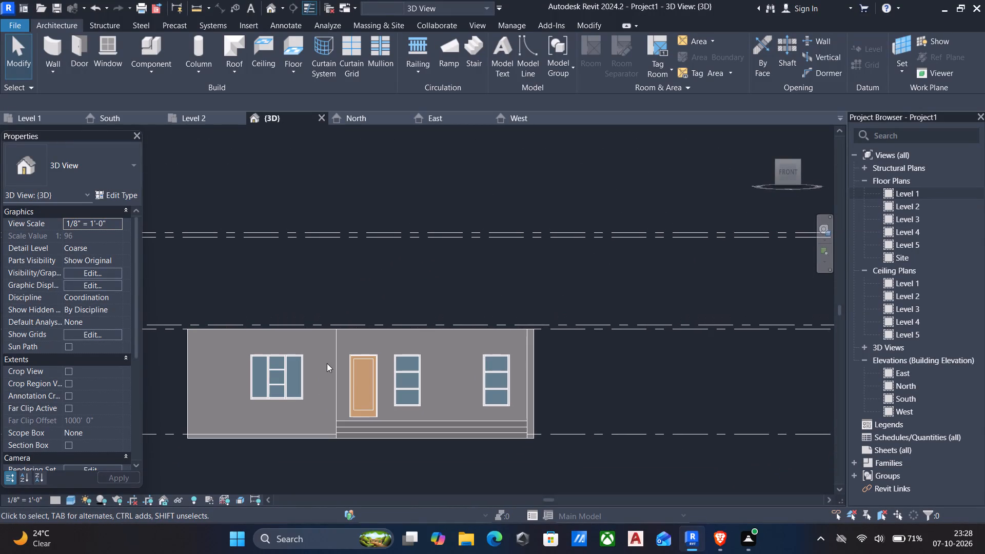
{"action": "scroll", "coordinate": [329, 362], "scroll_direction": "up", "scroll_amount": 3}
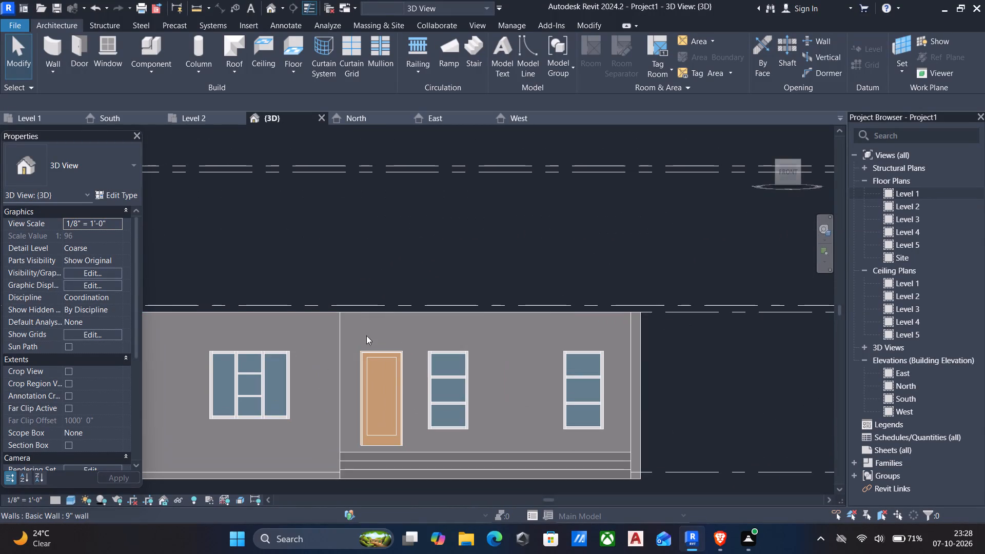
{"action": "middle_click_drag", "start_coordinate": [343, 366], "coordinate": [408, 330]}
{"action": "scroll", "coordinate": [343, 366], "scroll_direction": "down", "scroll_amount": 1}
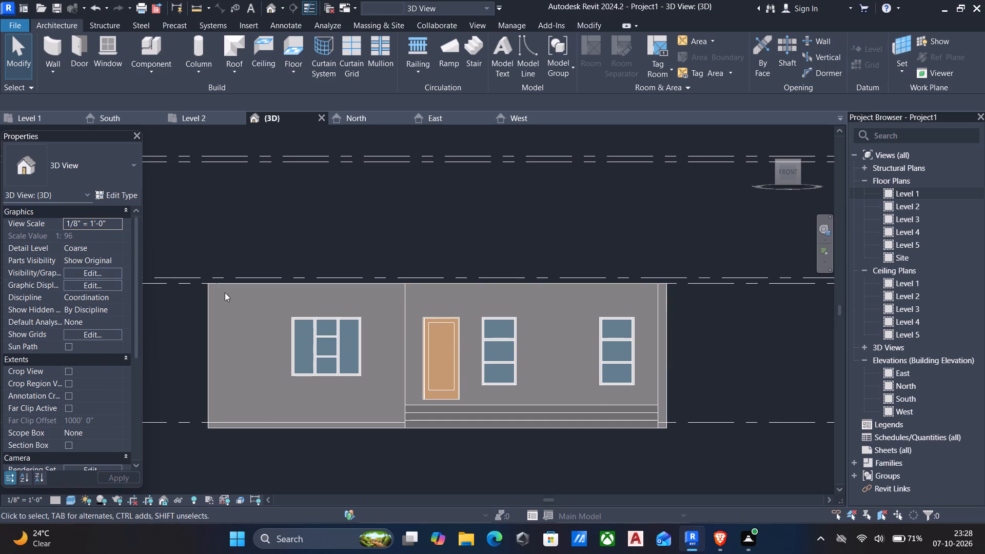
From the 2.5" x 5" rectangular mullion type's Material parameter, create a new project material named "window mulions".
{"action": "left_click", "coordinate": [386, 53]}
{"action": "left_click", "coordinate": [106, 192]}
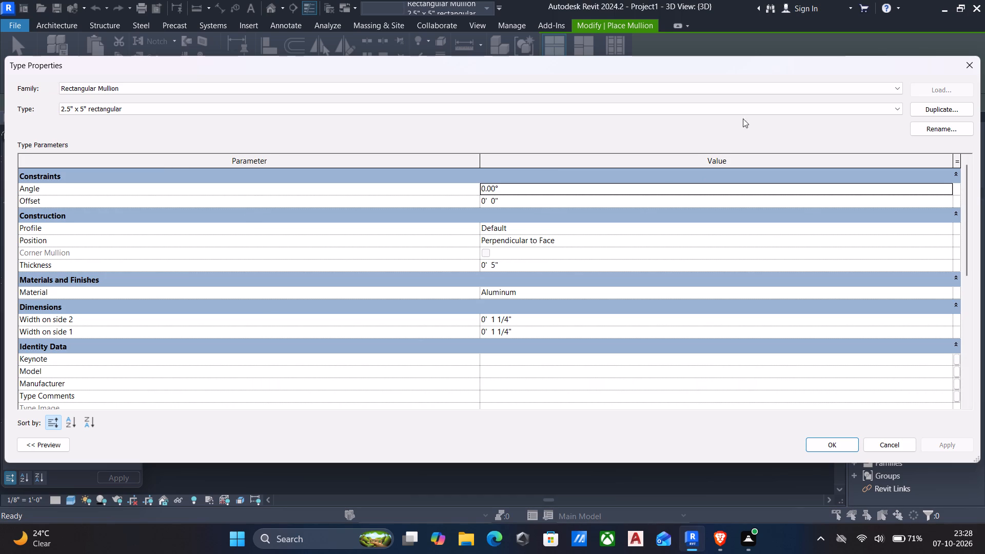
{"action": "left_click", "coordinate": [950, 292]}
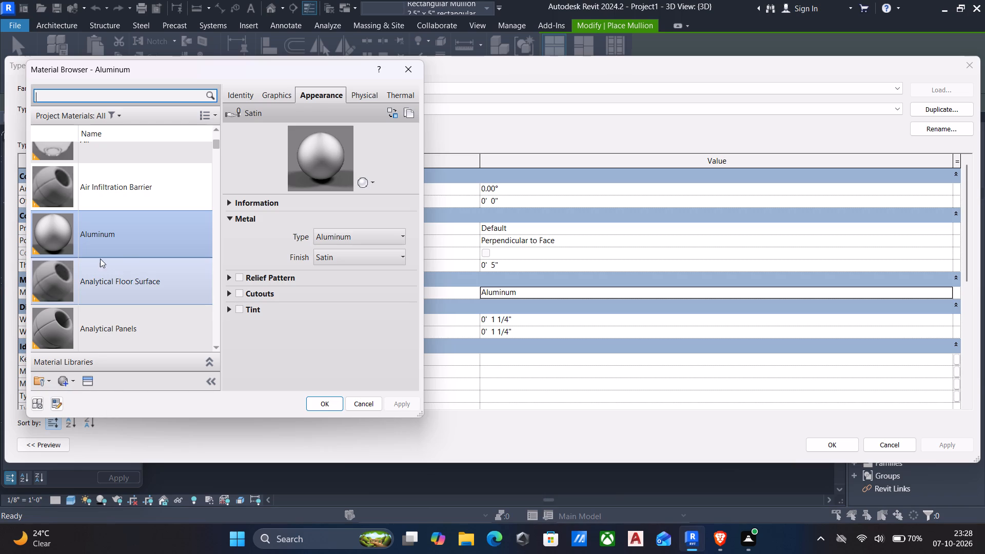
{"action": "scroll", "coordinate": [122, 227], "scroll_direction": "down", "scroll_amount": 5}
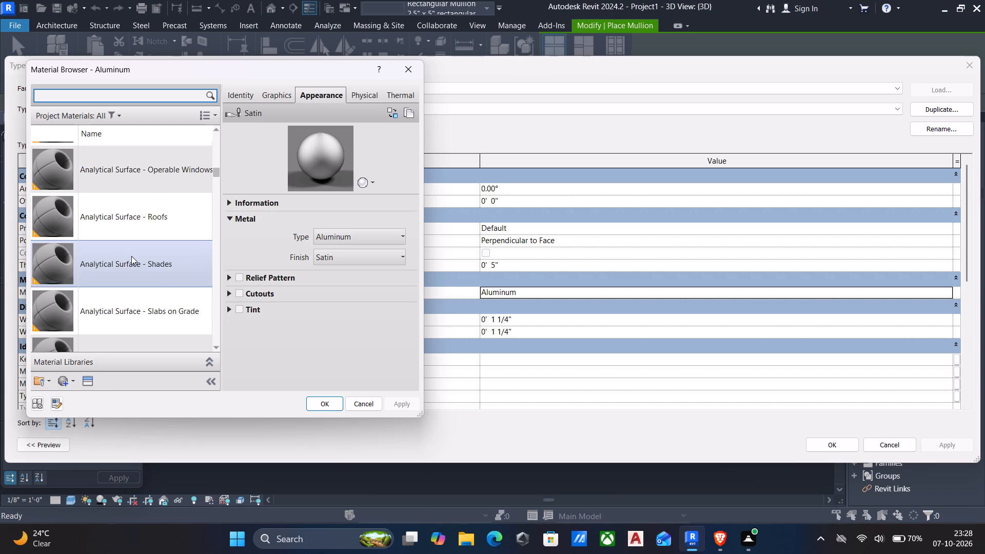
{"action": "scroll", "coordinate": [131, 256], "scroll_direction": "up", "scroll_amount": 4}
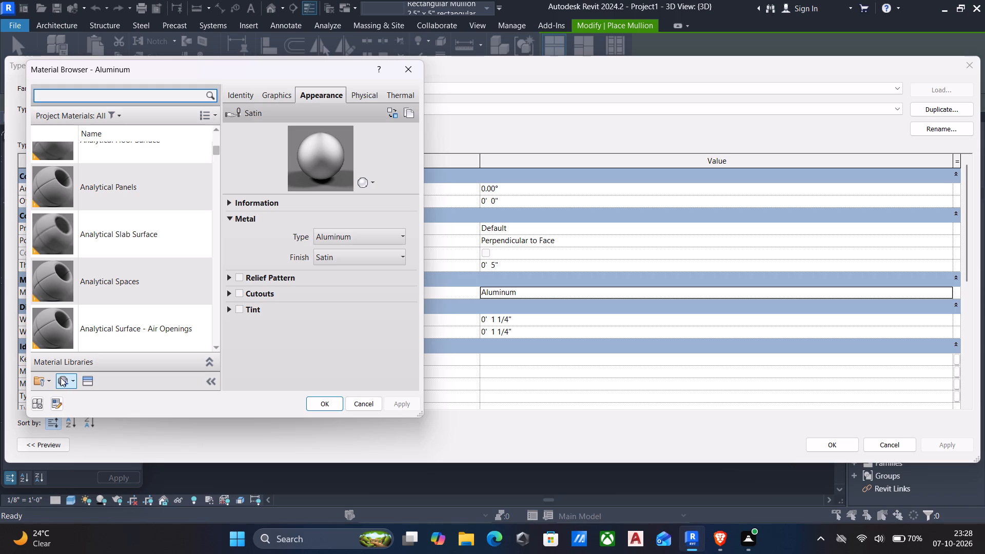
{"action": "left_click", "coordinate": [61, 378]}
{"action": "left_click", "coordinate": [96, 391]}
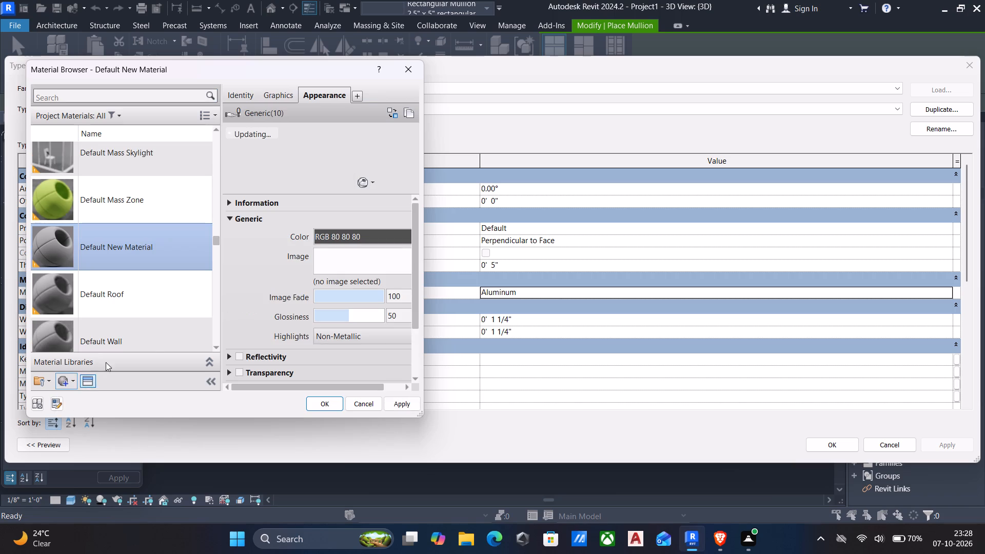
{"action": "left_click", "coordinate": [232, 95]}
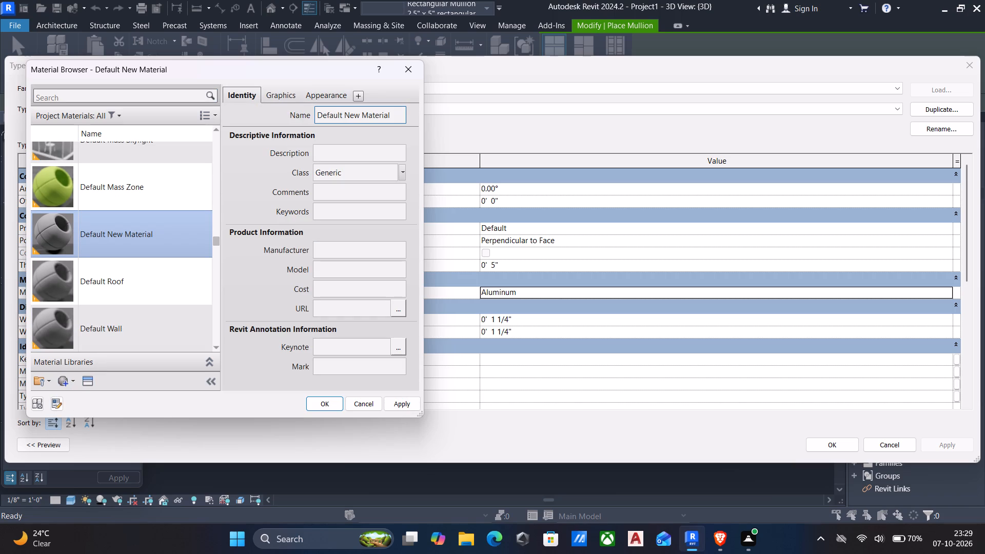
{"action": "left_click", "coordinate": [391, 118]}
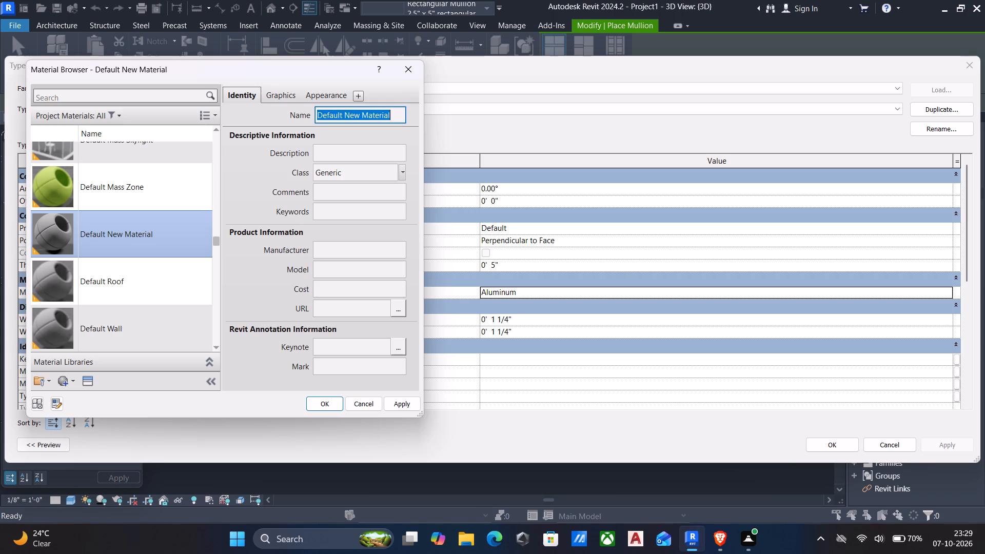
{"action": "type", "text": "window"}
{"action": "key", "text": "space"}
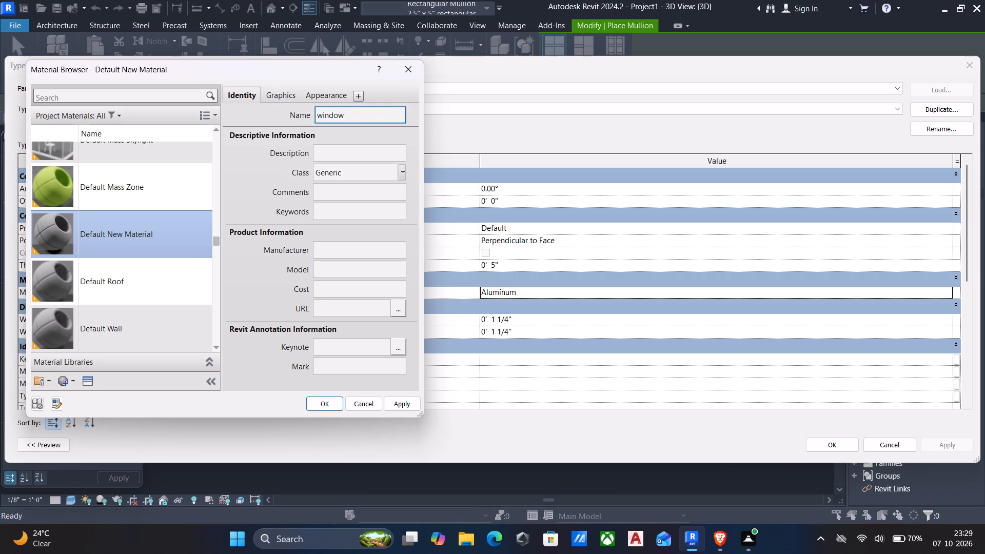
{"action": "type", "text": "mulions"}
{"action": "left_click", "coordinate": [397, 405]}
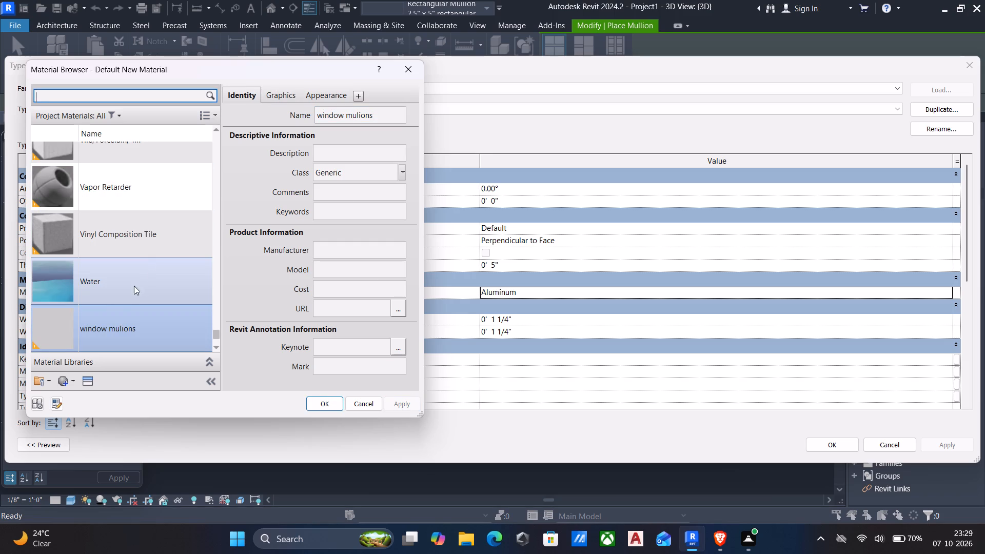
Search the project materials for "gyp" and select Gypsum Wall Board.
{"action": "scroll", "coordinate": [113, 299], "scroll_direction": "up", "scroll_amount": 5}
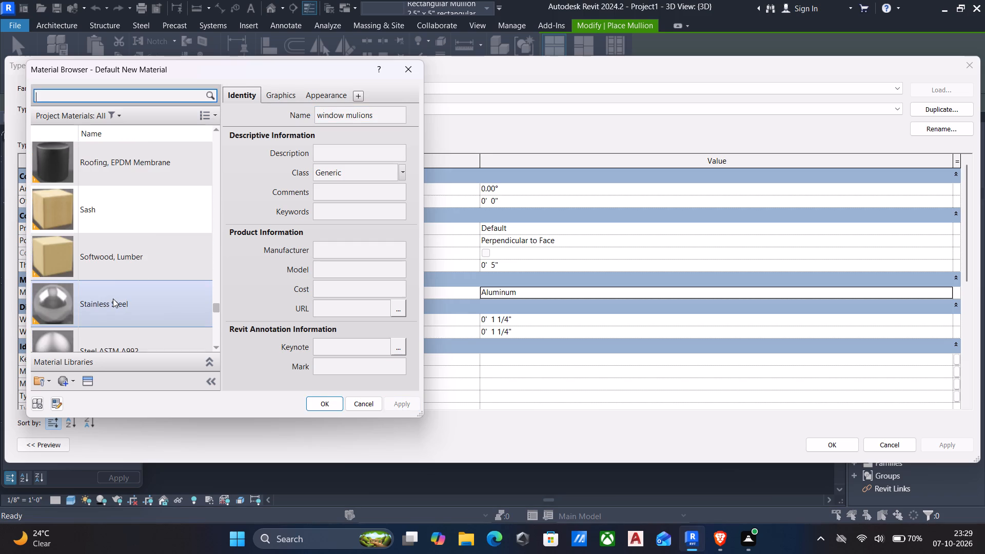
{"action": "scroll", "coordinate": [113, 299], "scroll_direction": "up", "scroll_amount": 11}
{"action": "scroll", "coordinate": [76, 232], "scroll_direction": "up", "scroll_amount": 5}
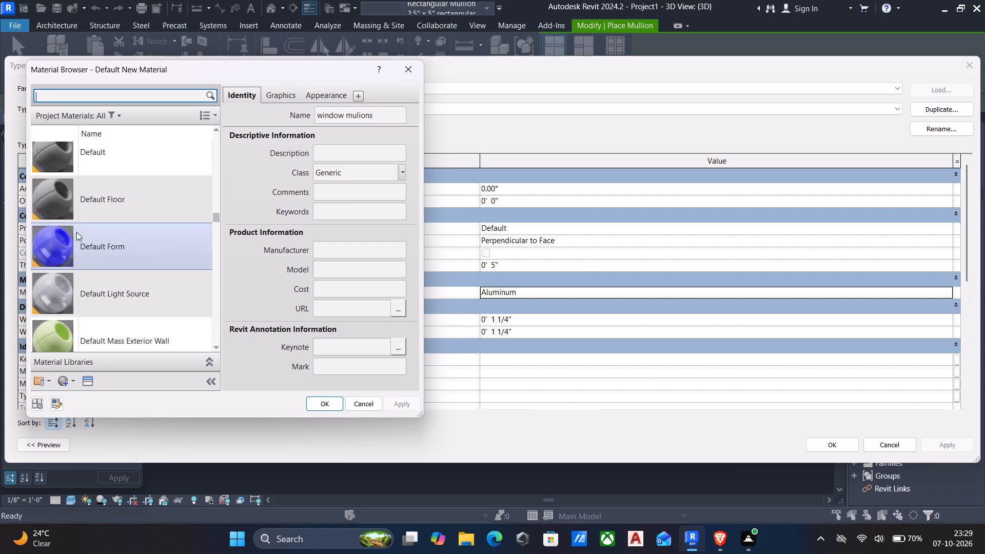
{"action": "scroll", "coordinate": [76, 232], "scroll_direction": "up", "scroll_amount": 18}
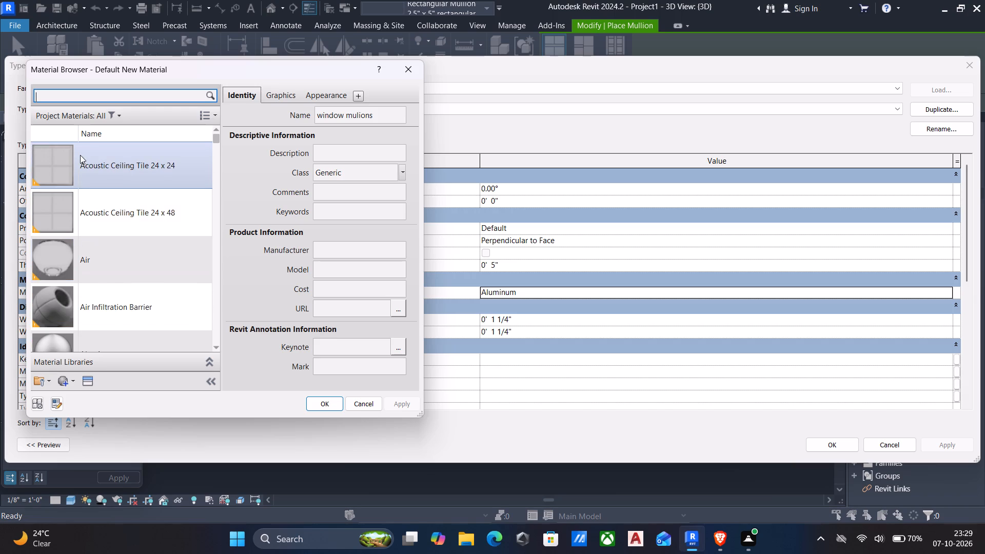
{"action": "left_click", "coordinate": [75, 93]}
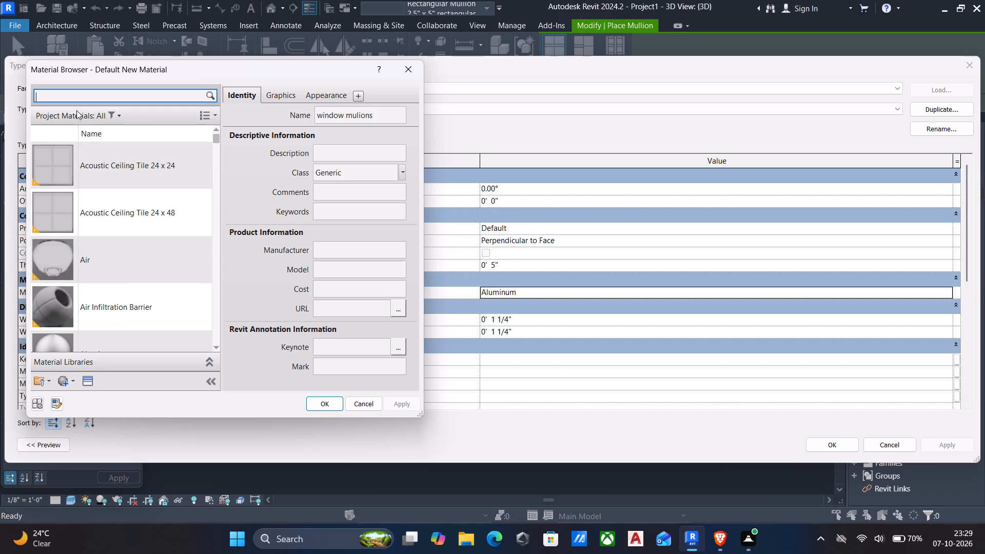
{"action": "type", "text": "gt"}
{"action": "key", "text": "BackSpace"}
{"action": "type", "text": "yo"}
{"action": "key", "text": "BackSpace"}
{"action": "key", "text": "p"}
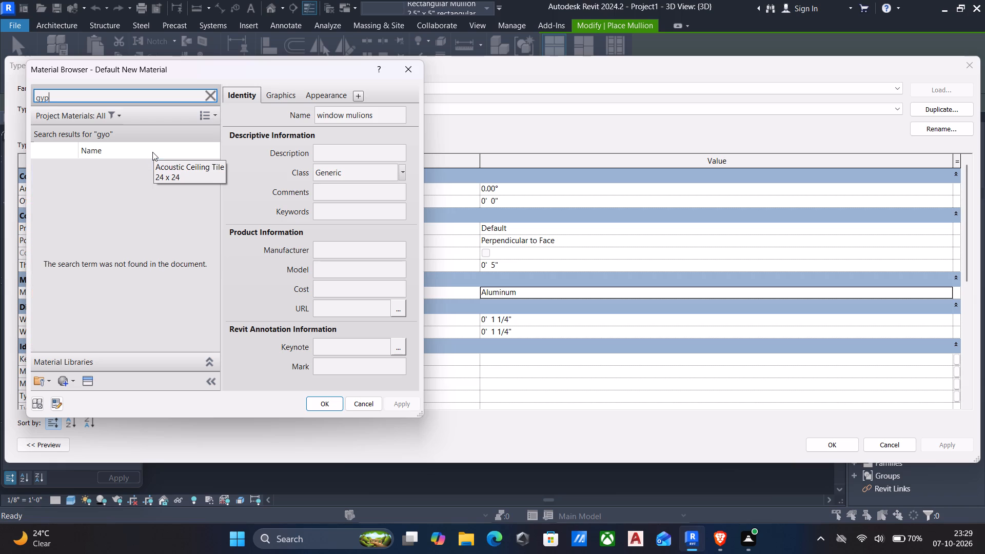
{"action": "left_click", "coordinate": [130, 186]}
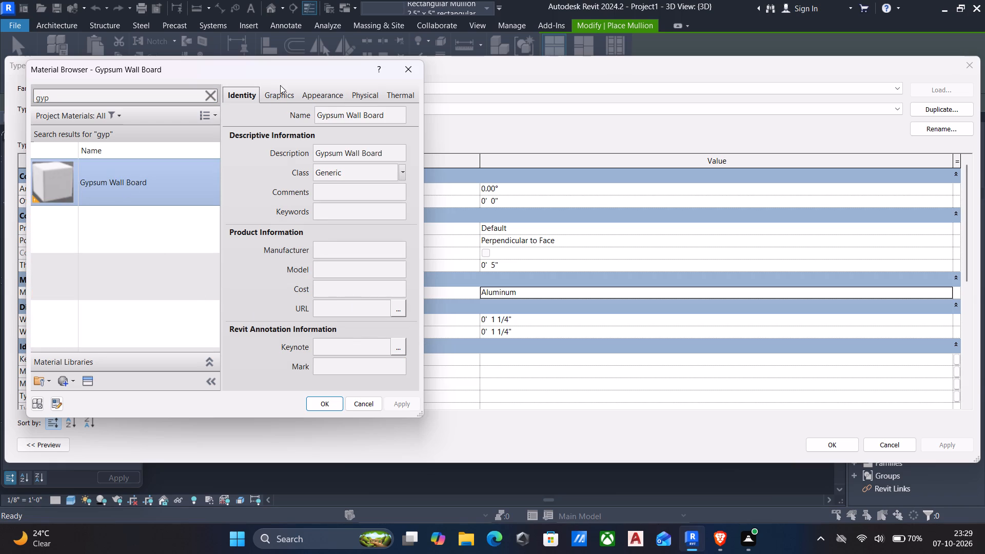
Set the appearance color of the "window mulions" project material to white, RGB 255 255 255.
{"action": "left_click", "coordinate": [209, 97]}
{"action": "scroll", "coordinate": [157, 232], "scroll_direction": "down", "scroll_amount": 6}
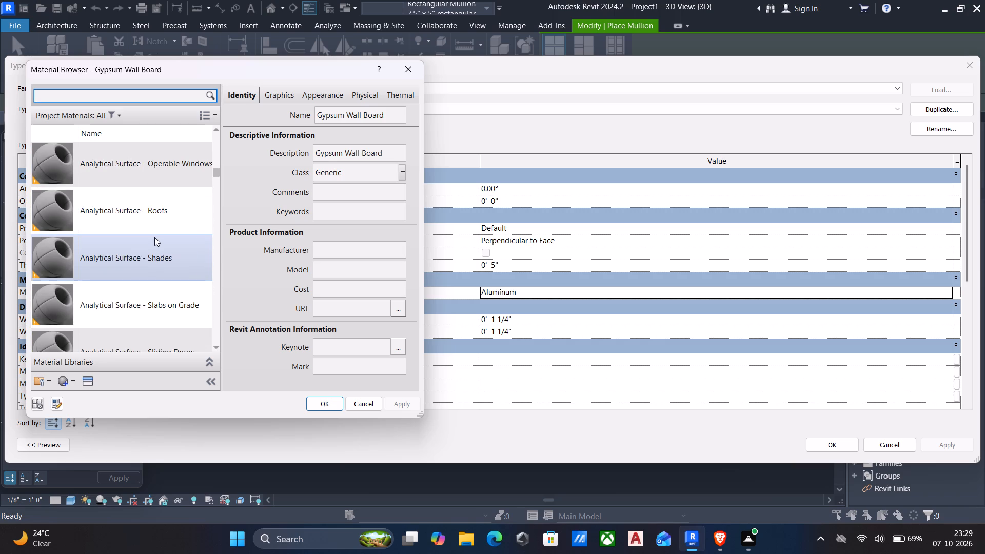
{"action": "scroll", "coordinate": [154, 237], "scroll_direction": "down", "scroll_amount": 15}
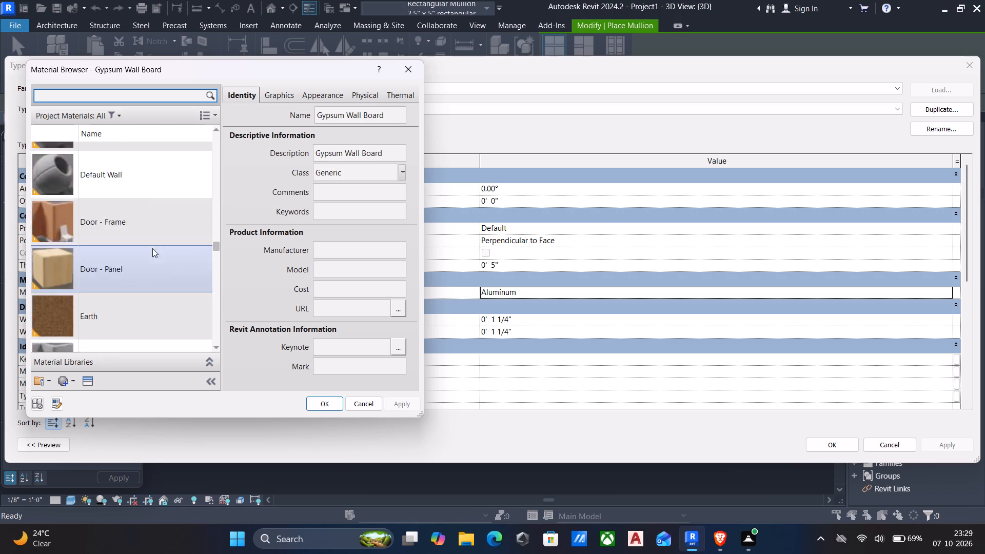
{"action": "scroll", "coordinate": [152, 248], "scroll_direction": "down", "scroll_amount": 16}
{"action": "scroll", "coordinate": [152, 250], "scroll_direction": "up", "scroll_amount": 1}
{"action": "scroll", "coordinate": [152, 250], "scroll_direction": "down", "scroll_amount": 6}
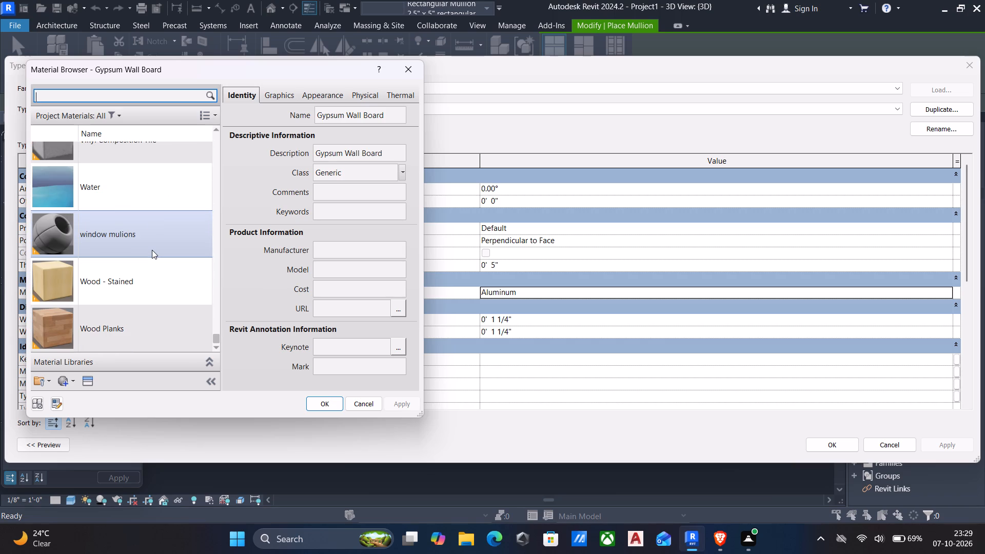
{"action": "scroll", "coordinate": [152, 250], "scroll_direction": "down", "scroll_amount": 6}
{"action": "left_click", "coordinate": [119, 238]}
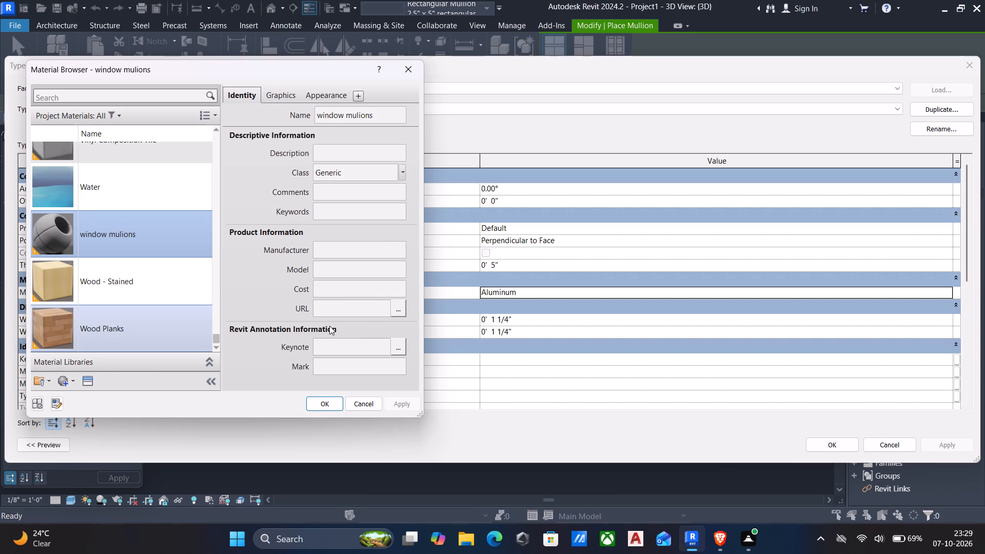
{"action": "left_click", "coordinate": [317, 98]}
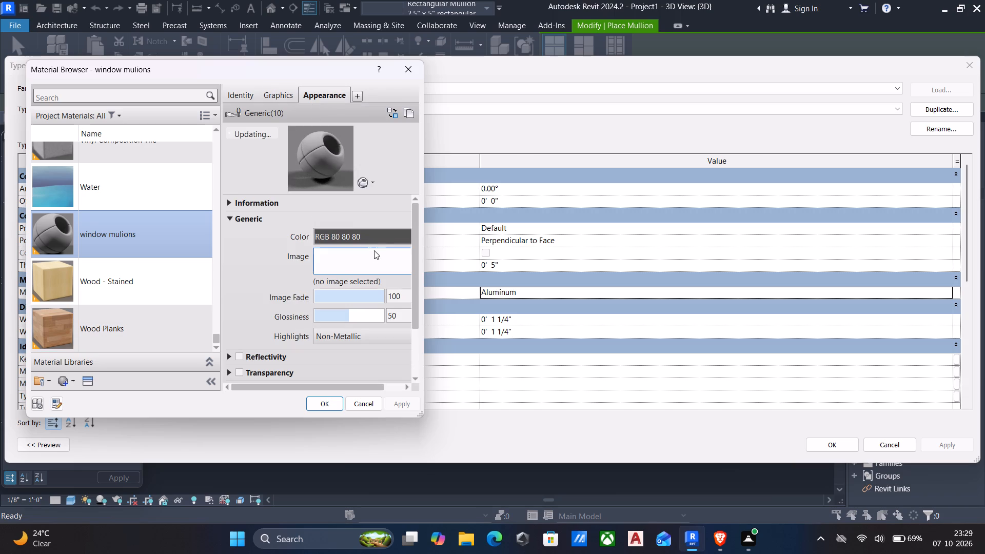
{"action": "left_click", "coordinate": [375, 253]}
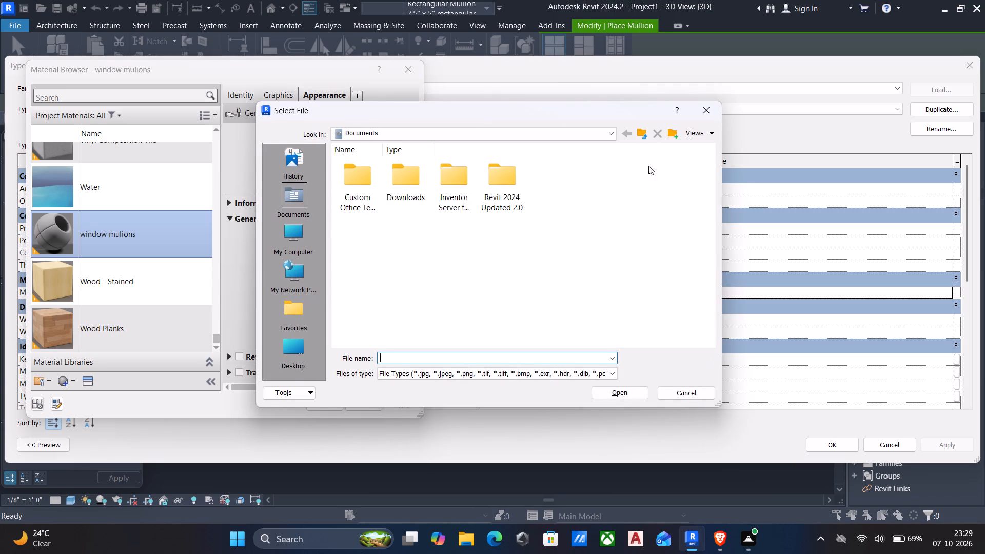
{"action": "left_click", "coordinate": [702, 109]}
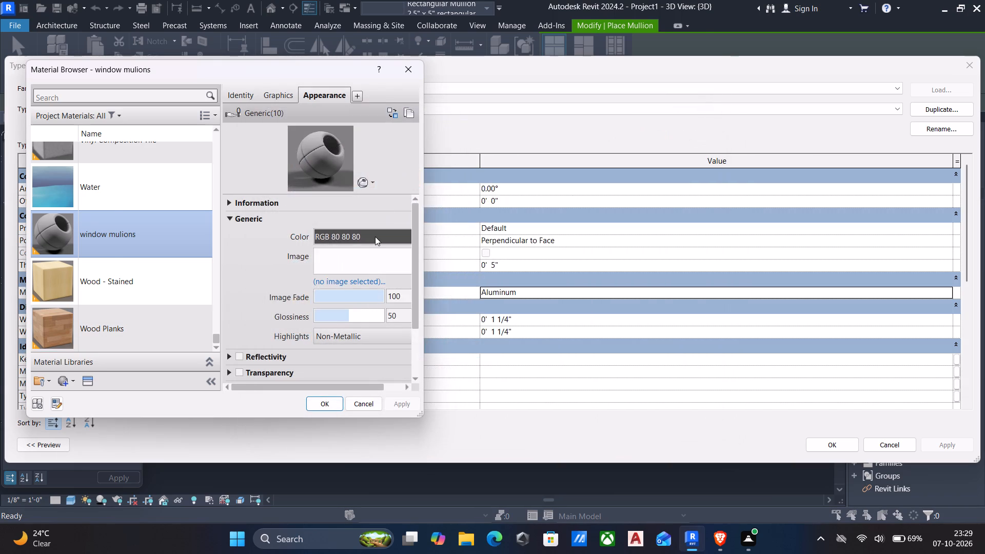
{"action": "left_click", "coordinate": [375, 236]}
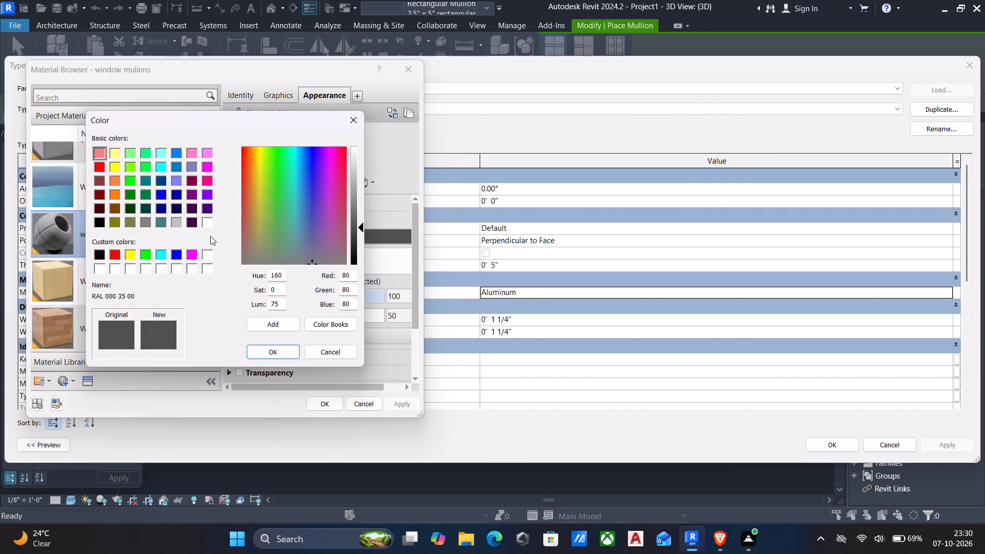
{"action": "left_click", "coordinate": [205, 224]}
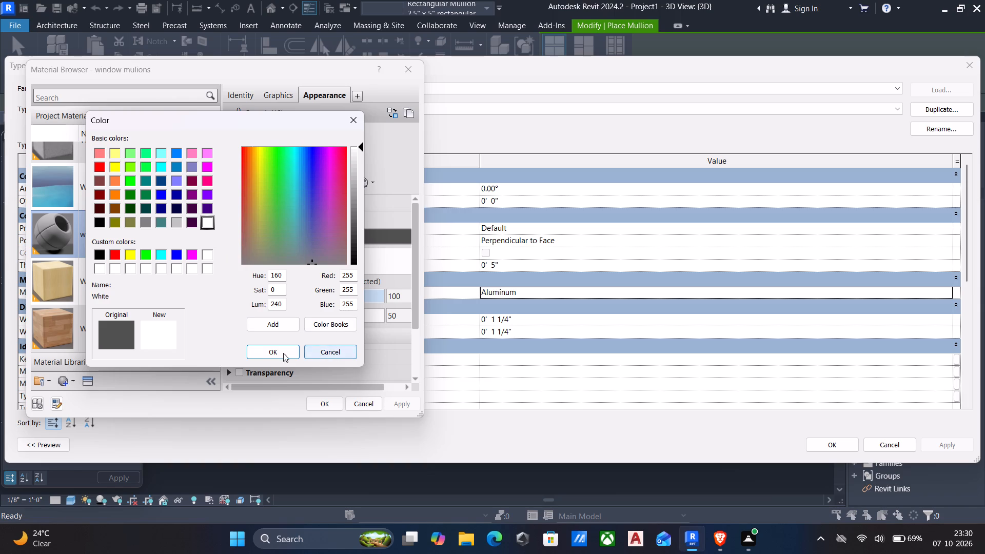
{"action": "left_click", "coordinate": [263, 353]}
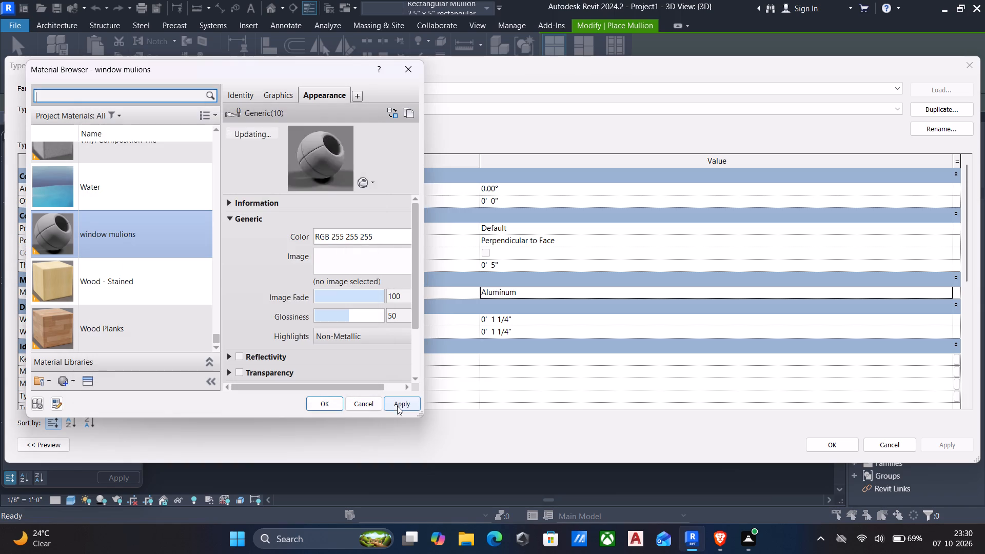
Assign the "window mulions" material to the 2.5" x 5" rectangular mullion type and apply the type properties.
{"action": "left_click", "coordinate": [398, 406]}
{"action": "left_click", "coordinate": [332, 401]}
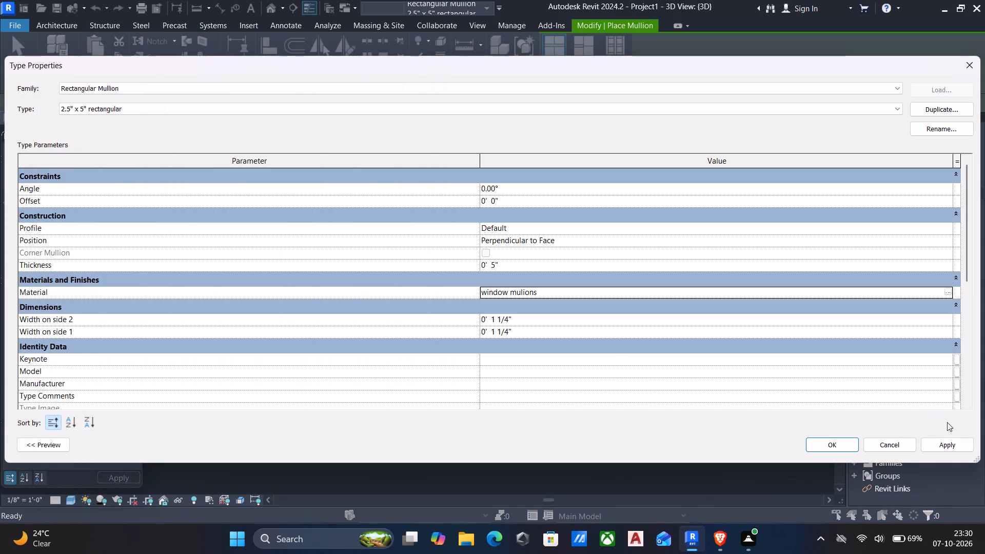
{"action": "left_click", "coordinate": [948, 444]}
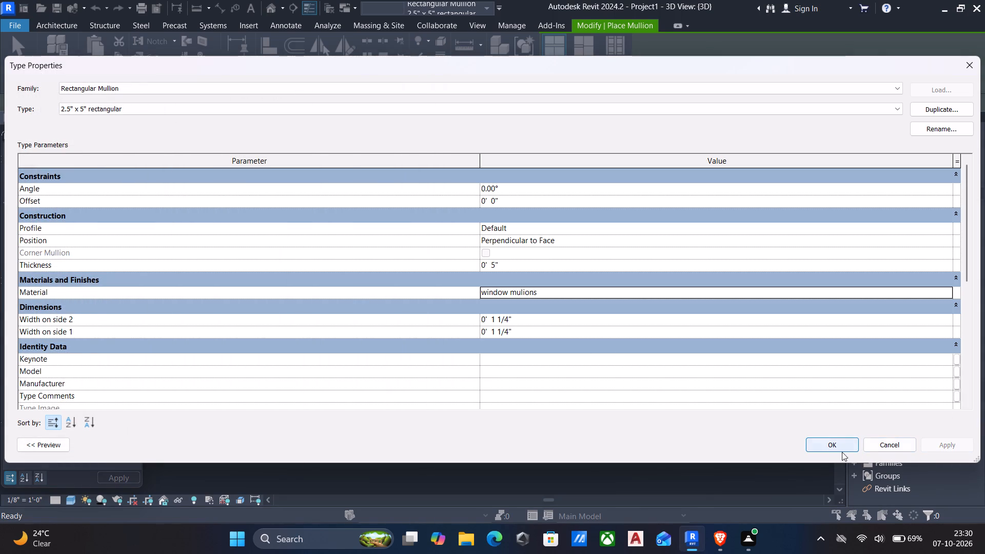
{"action": "left_click", "coordinate": [833, 444]}
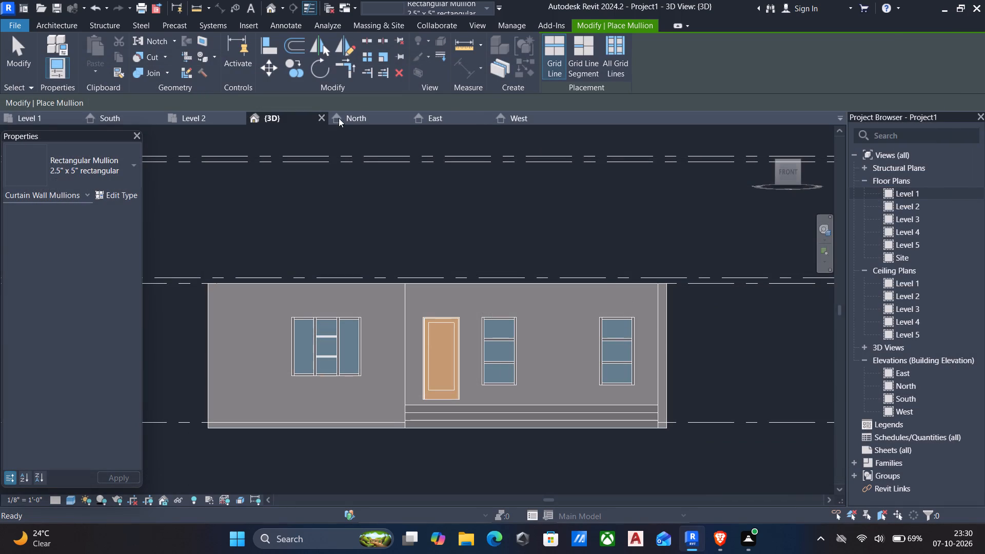
Examine the front window mullions in the Realistic visual style and return the 3D view to Shaded.
{"action": "left_click", "coordinate": [72, 503]}
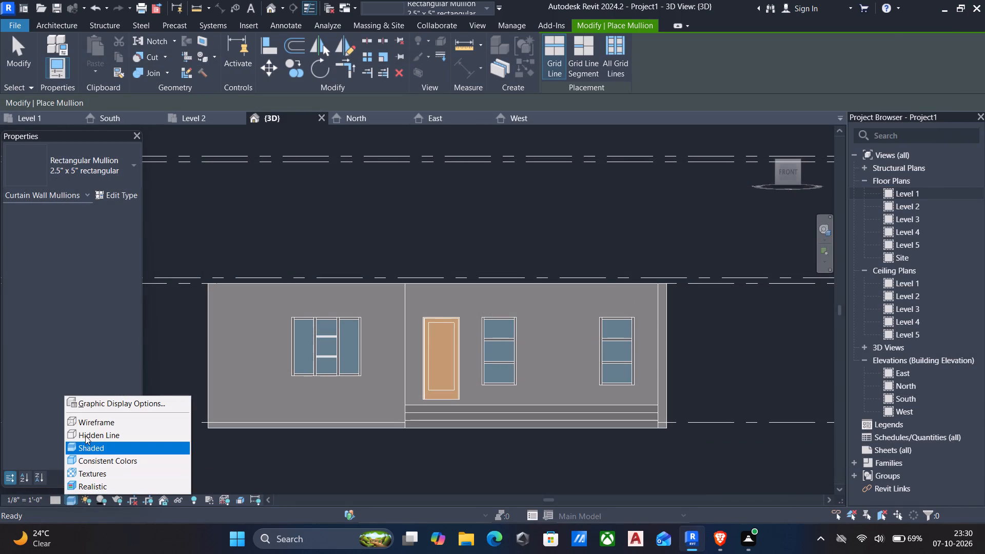
{"action": "left_click", "coordinate": [84, 481]}
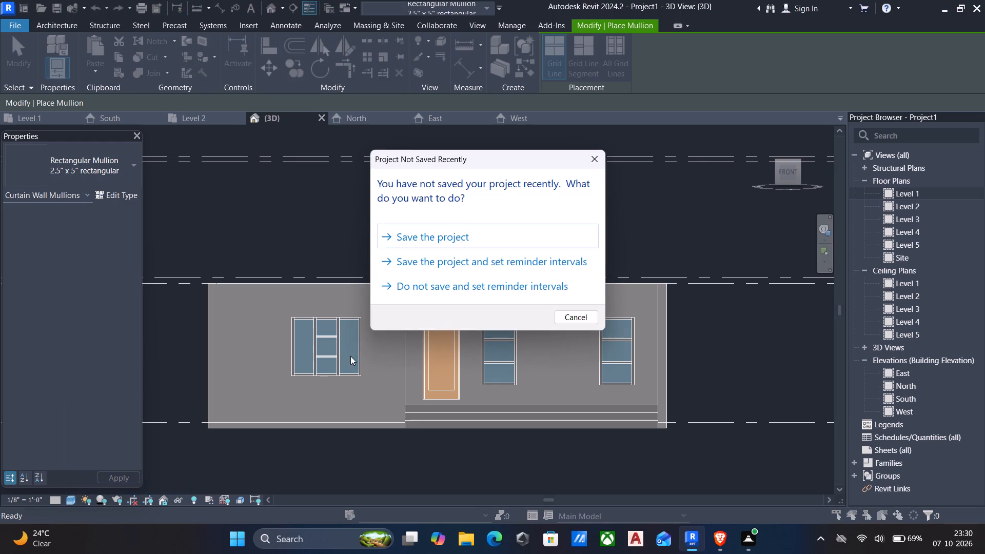
{"action": "left_click", "coordinate": [570, 310]}
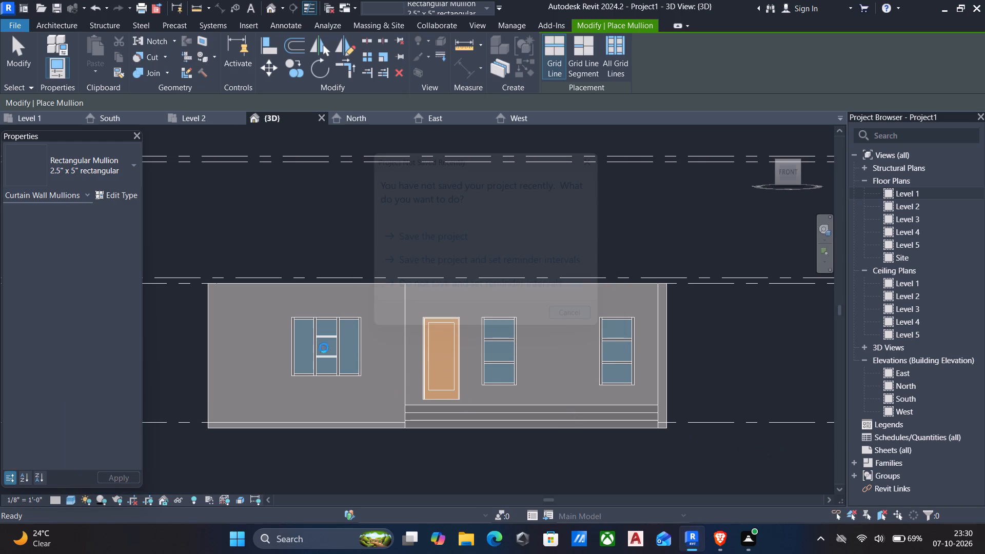
{"action": "scroll", "coordinate": [381, 359], "scroll_direction": "up", "scroll_amount": 5}
{"action": "scroll", "coordinate": [321, 345], "scroll_direction": "up", "scroll_amount": 4}
{"action": "scroll", "coordinate": [343, 329], "scroll_direction": "down", "scroll_amount": 6}
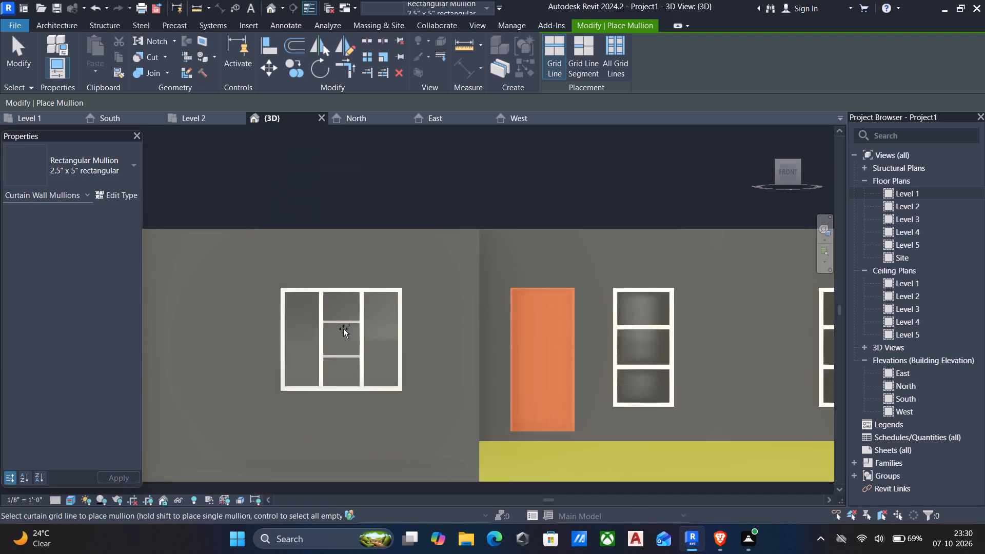
{"action": "scroll", "coordinate": [343, 329], "scroll_direction": "down", "scroll_amount": 4}
{"action": "scroll", "coordinate": [468, 346], "scroll_direction": "up", "scroll_amount": 5}
{"action": "scroll", "coordinate": [468, 346], "scroll_direction": "down", "scroll_amount": 2}
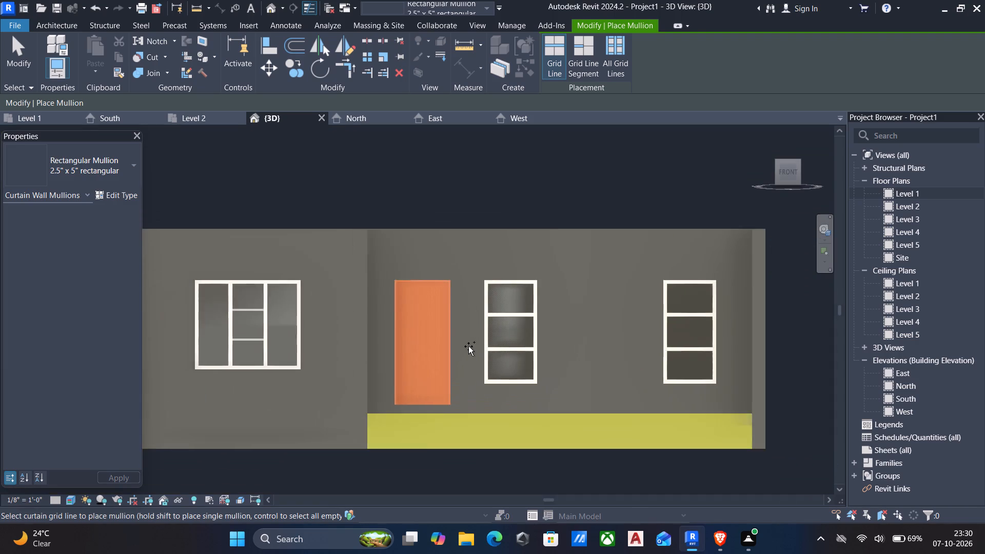
{"action": "scroll", "coordinate": [468, 346], "scroll_direction": "down", "scroll_amount": 2}
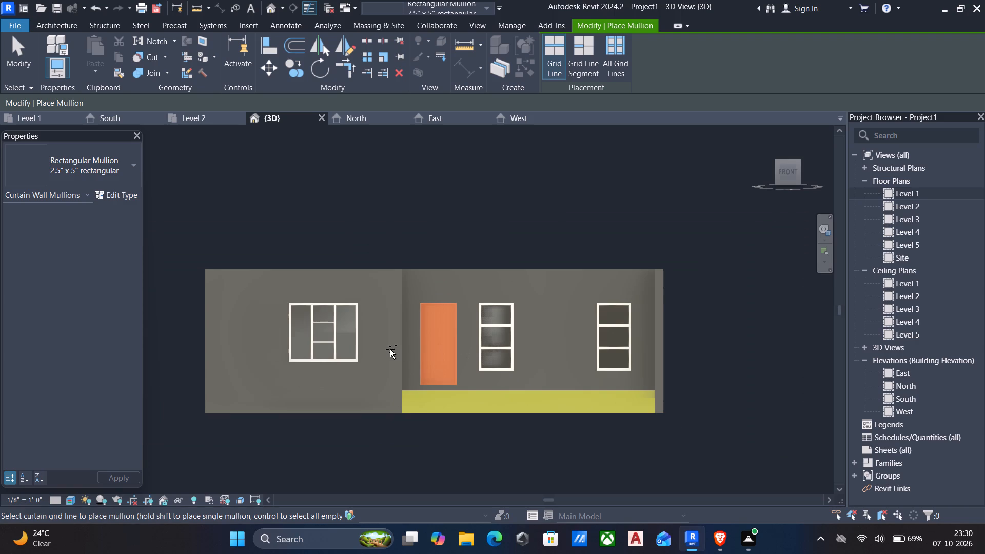
{"action": "left_click", "coordinate": [70, 498]}
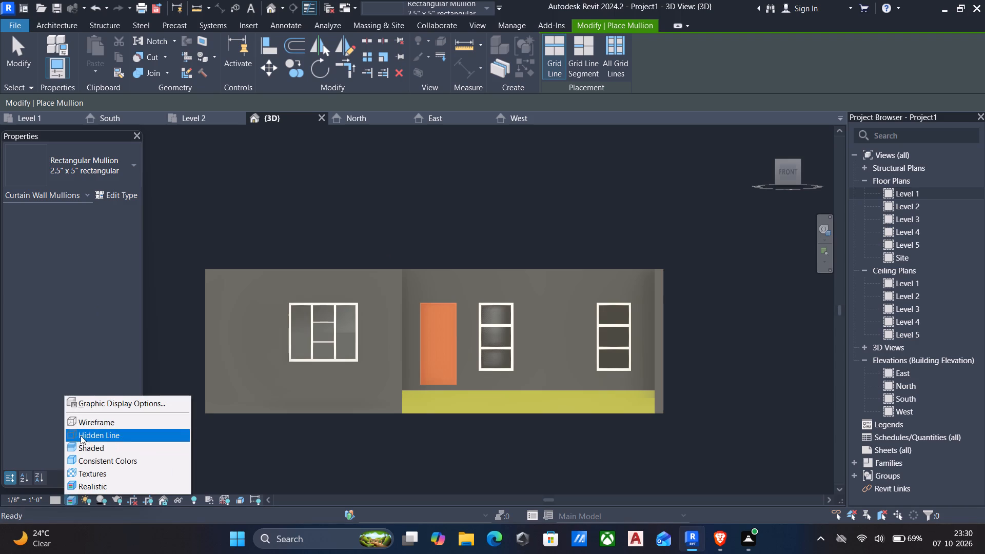
{"action": "left_click", "coordinate": [83, 444]}
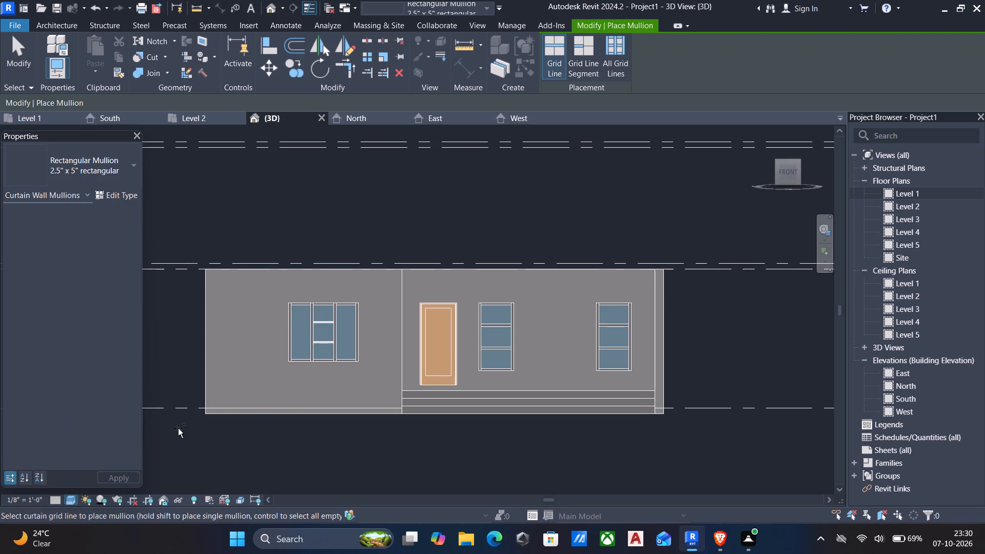
Create an in-place model in the Generic Models category, keeping the suggested name.
{"action": "scroll", "coordinate": [285, 404], "scroll_direction": "down", "scroll_amount": 2}
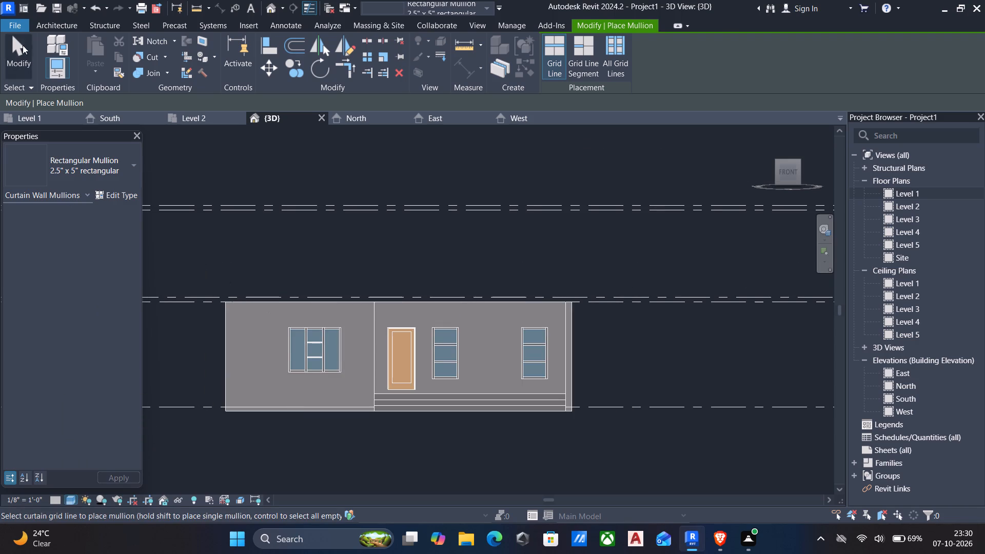
{"action": "left_click", "coordinate": [68, 26]}
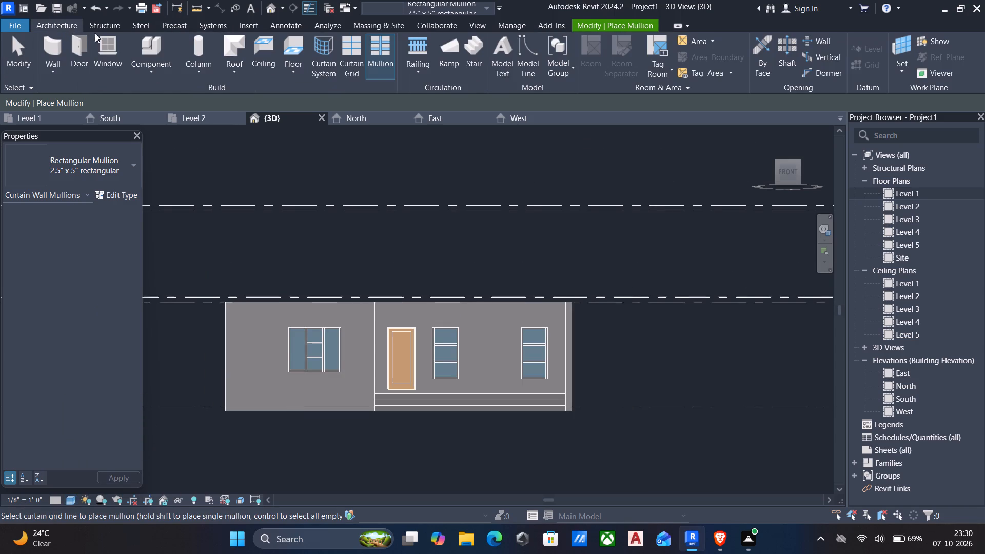
{"action": "left_click", "coordinate": [146, 72]}
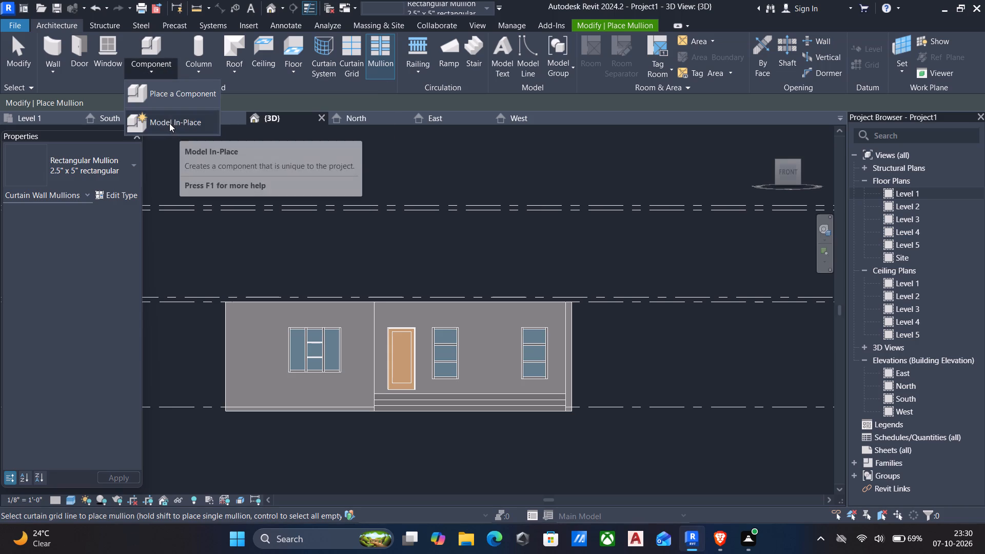
{"action": "left_click", "coordinate": [168, 123]}
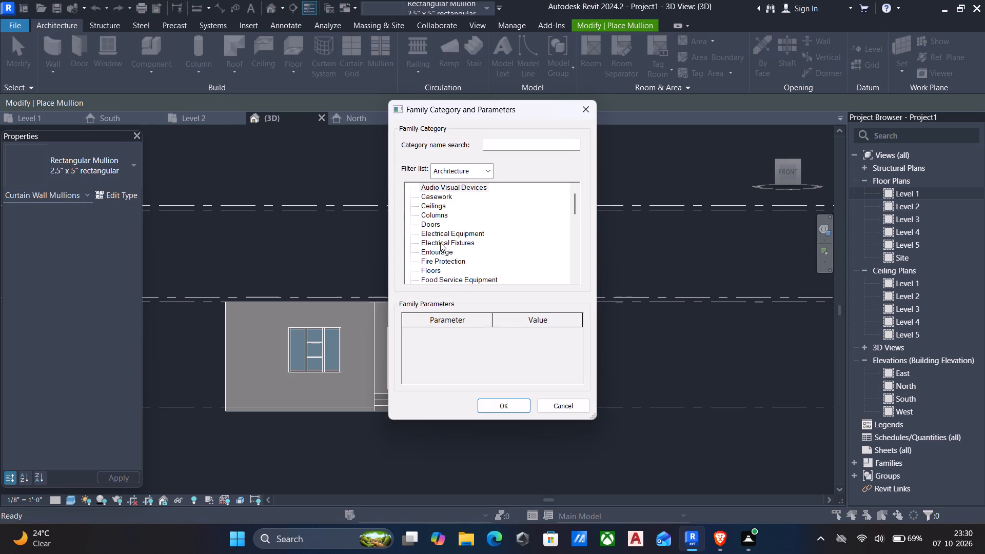
{"action": "scroll", "coordinate": [440, 243], "scroll_direction": "down", "scroll_amount": 9}
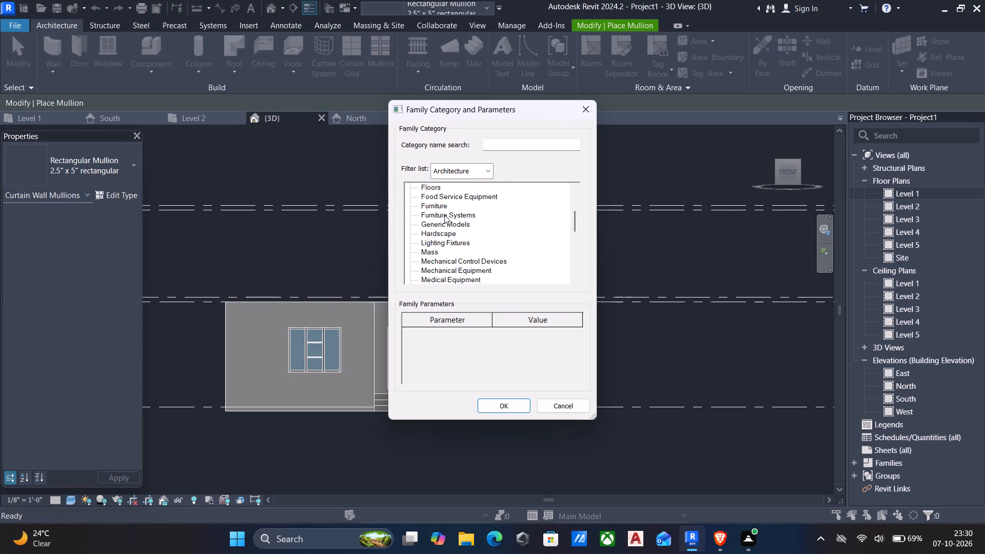
{"action": "left_click", "coordinate": [445, 219]}
{"action": "left_click", "coordinate": [433, 227]}
{"action": "left_click", "coordinate": [497, 405]}
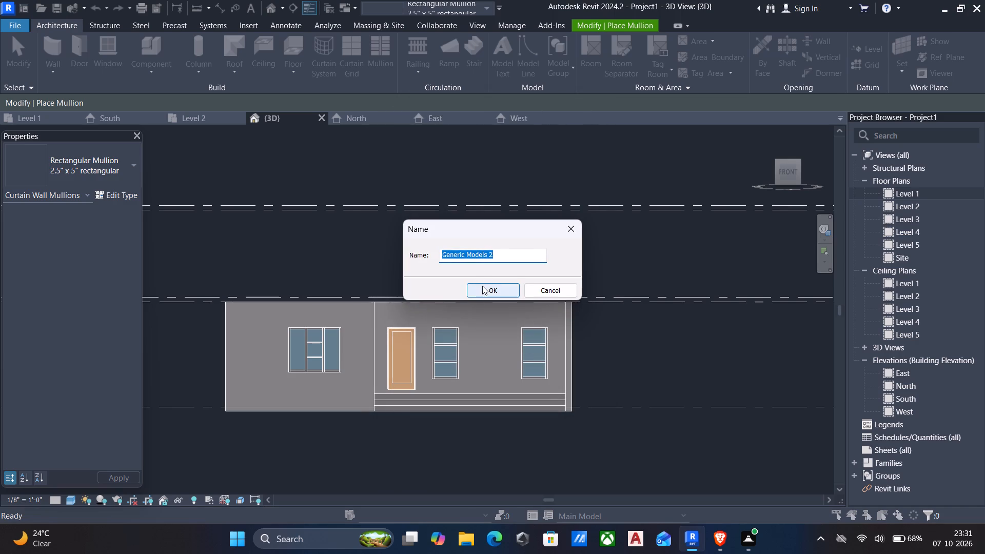
{"action": "left_click", "coordinate": [482, 286]}
Start a solid extrusion in the in-place model, with the front wall face around the three-panel window as its work plane.
{"action": "scroll", "coordinate": [482, 286], "scroll_direction": "down", "scroll_amount": 1}
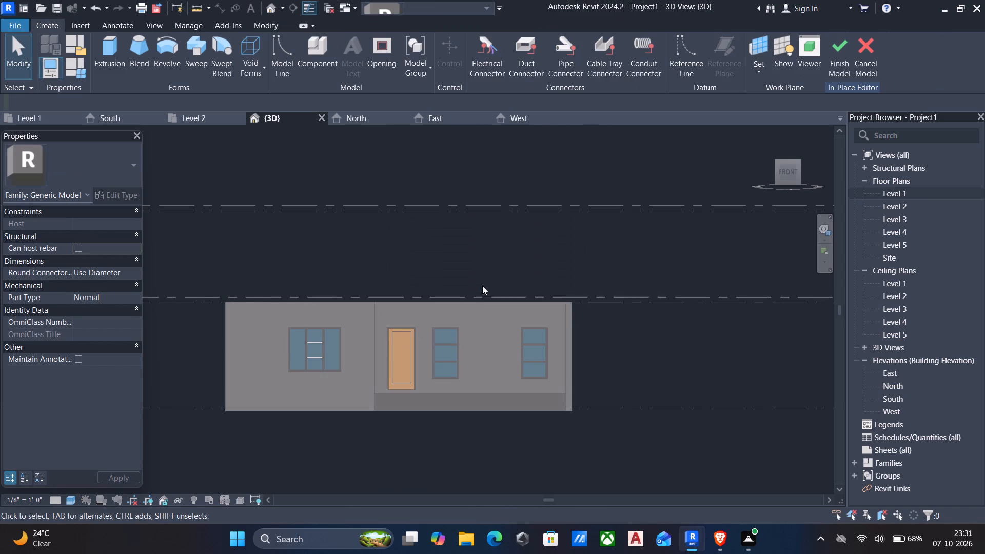
{"action": "scroll", "coordinate": [482, 286], "scroll_direction": "down", "scroll_amount": 3}
{"action": "middle_click_drag", "start_coordinate": [479, 288], "coordinate": [413, 352], "text": "shift"}
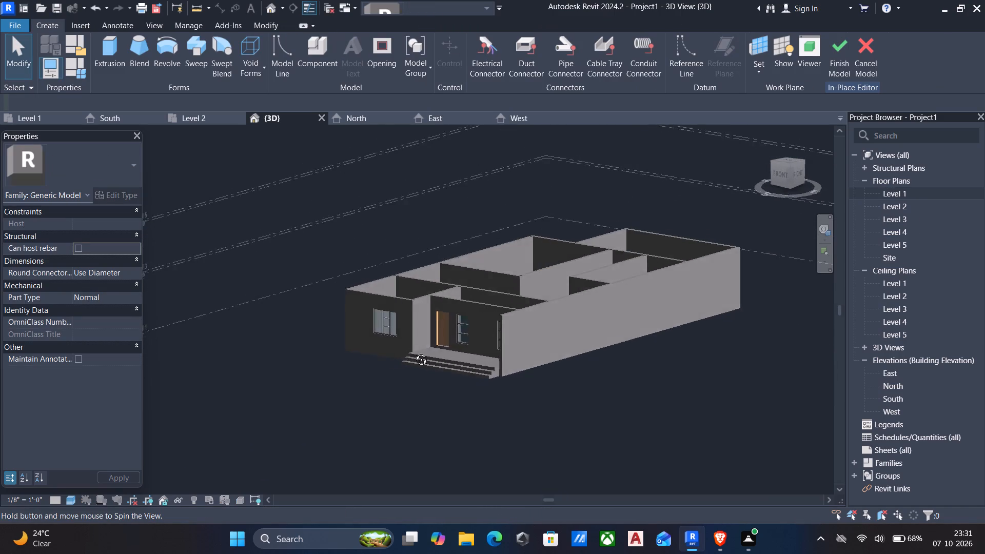
{"action": "middle_click_drag", "start_coordinate": [413, 352], "coordinate": [438, 359], "text": "shift"}
{"action": "scroll", "coordinate": [401, 328], "scroll_direction": "up", "scroll_amount": 4}
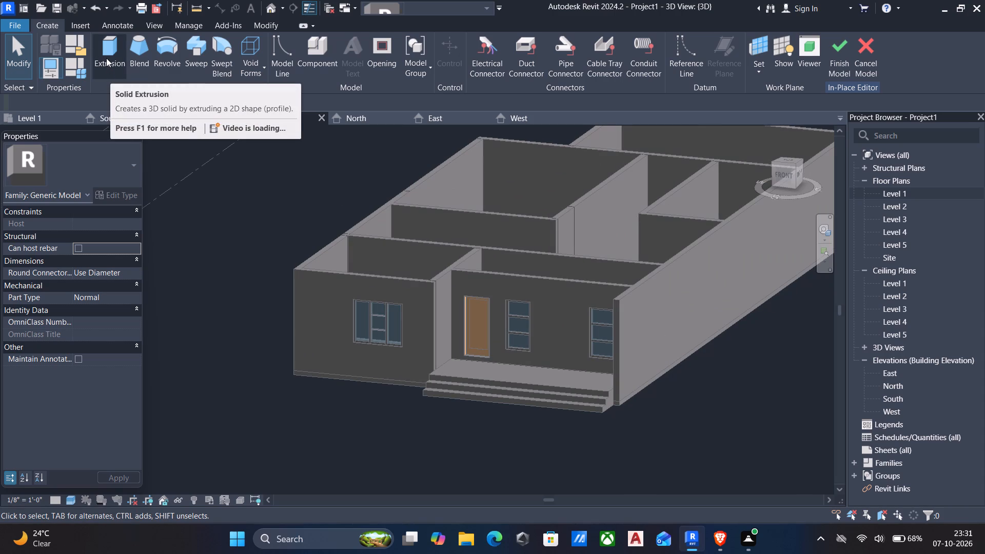
{"action": "left_click", "coordinate": [108, 45]}
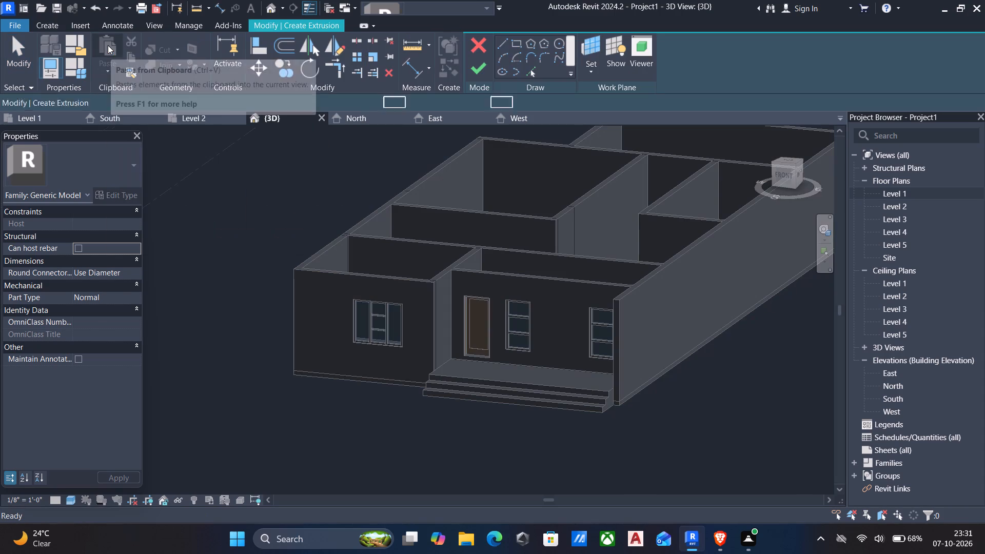
{"action": "left_click", "coordinate": [590, 71]}
{"action": "left_click", "coordinate": [604, 120]}
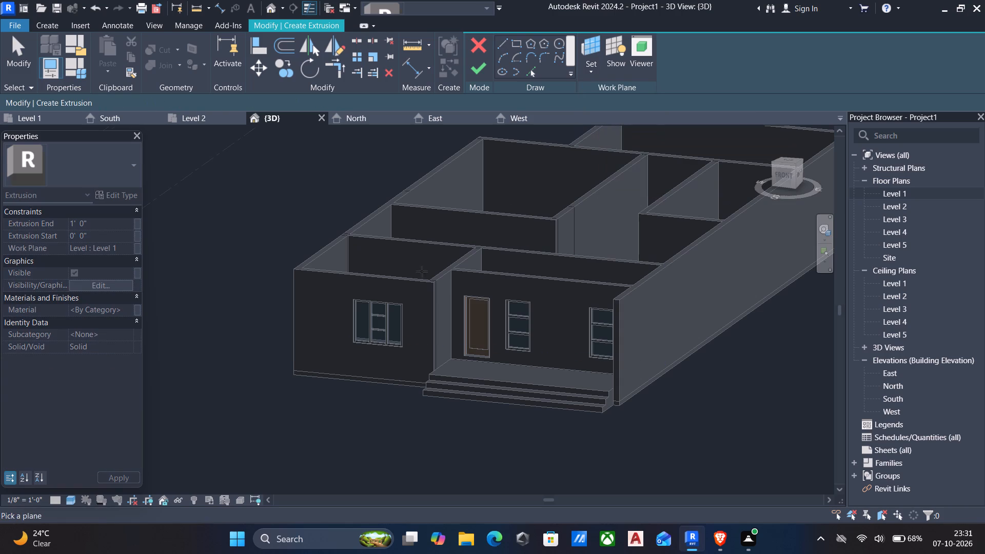
{"action": "left_click", "coordinate": [349, 279]}
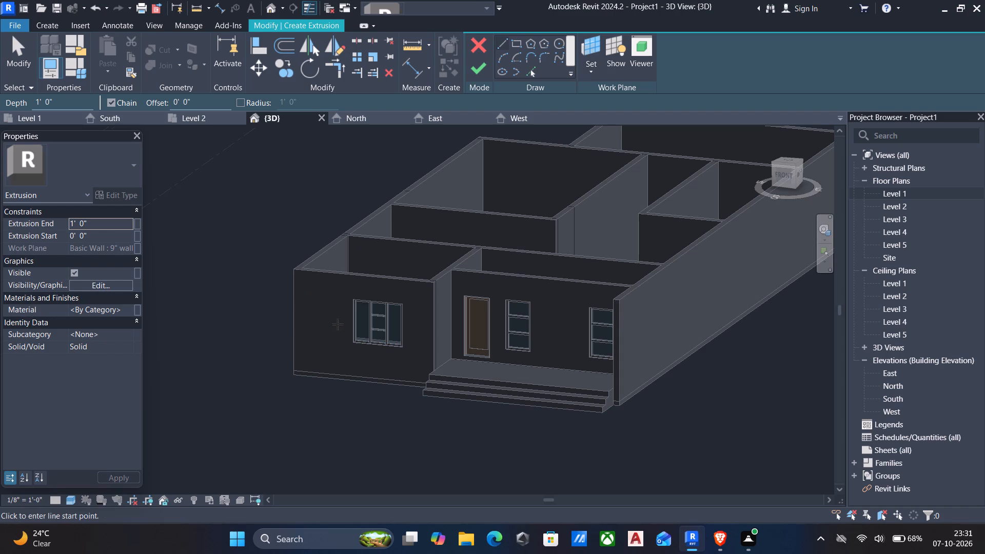
Sketch a rectangle about 13' 2 1/2" by 9' 7" from the three-panel window's upper right corner to the facade's lower left corner.
{"action": "scroll", "coordinate": [343, 320], "scroll_direction": "up", "scroll_amount": 5}
{"action": "scroll", "coordinate": [366, 280], "scroll_direction": "up", "scroll_amount": 1}
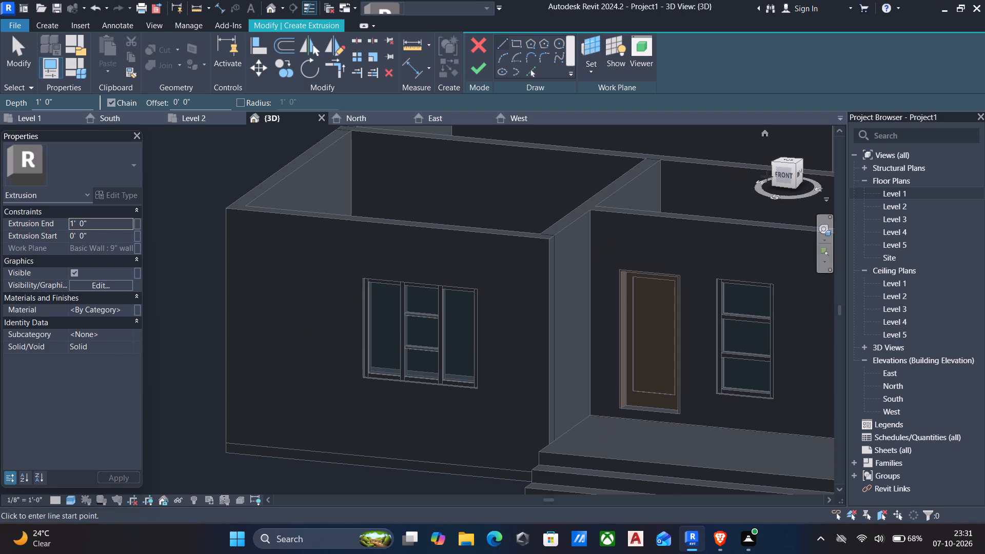
{"action": "left_click", "coordinate": [607, 60]}
{"action": "left_click", "coordinate": [607, 60]}
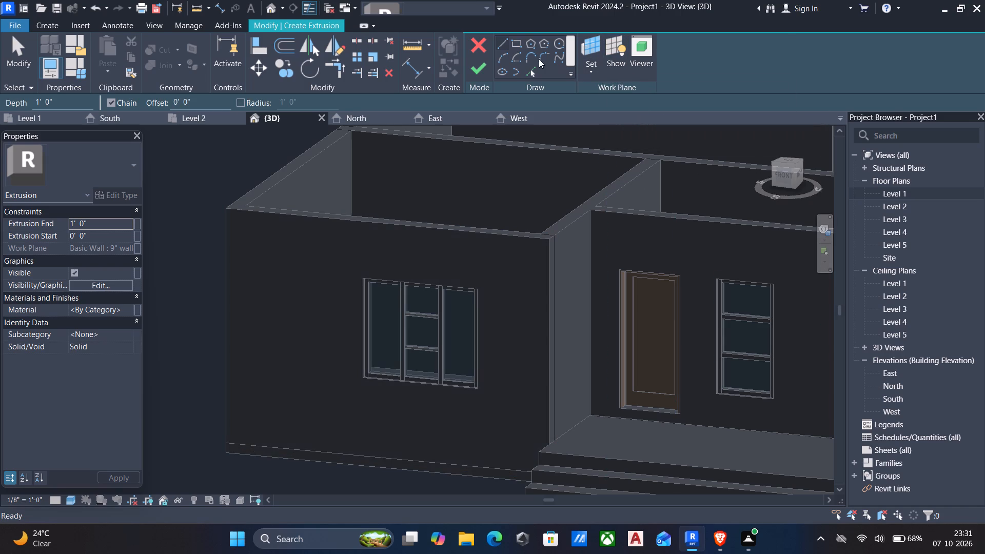
{"action": "left_click", "coordinate": [517, 48]}
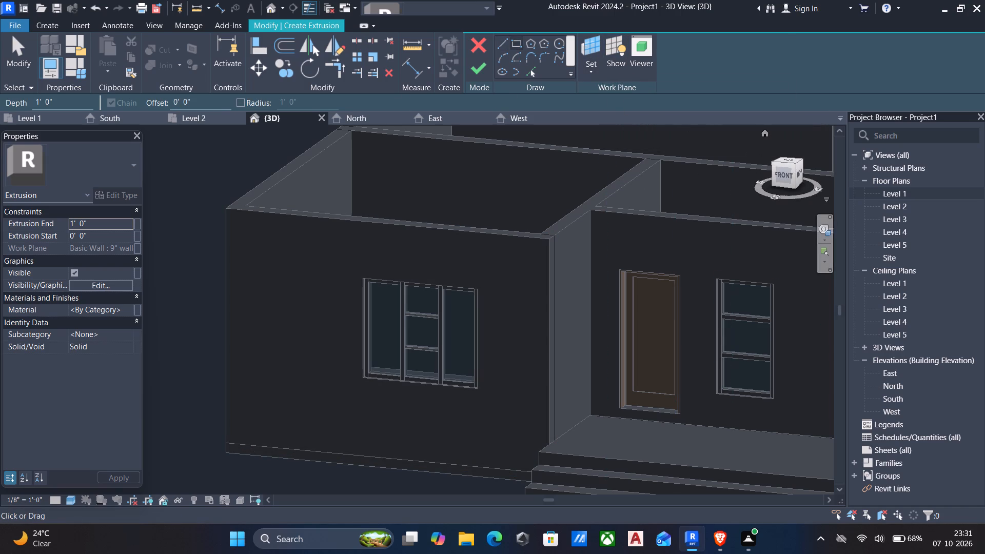
{"action": "left_click", "coordinate": [787, 175]}
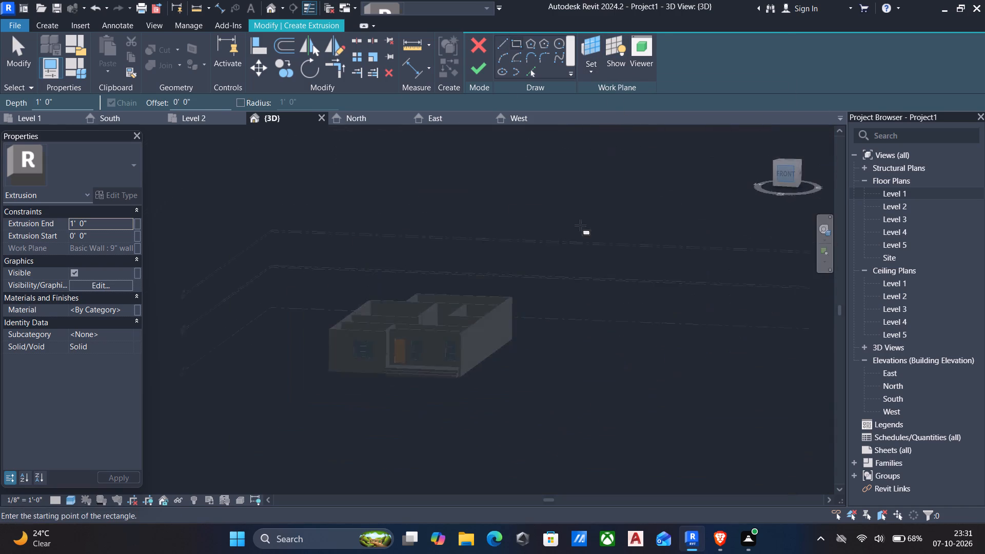
{"action": "scroll", "coordinate": [371, 328], "scroll_direction": "up", "scroll_amount": 15}
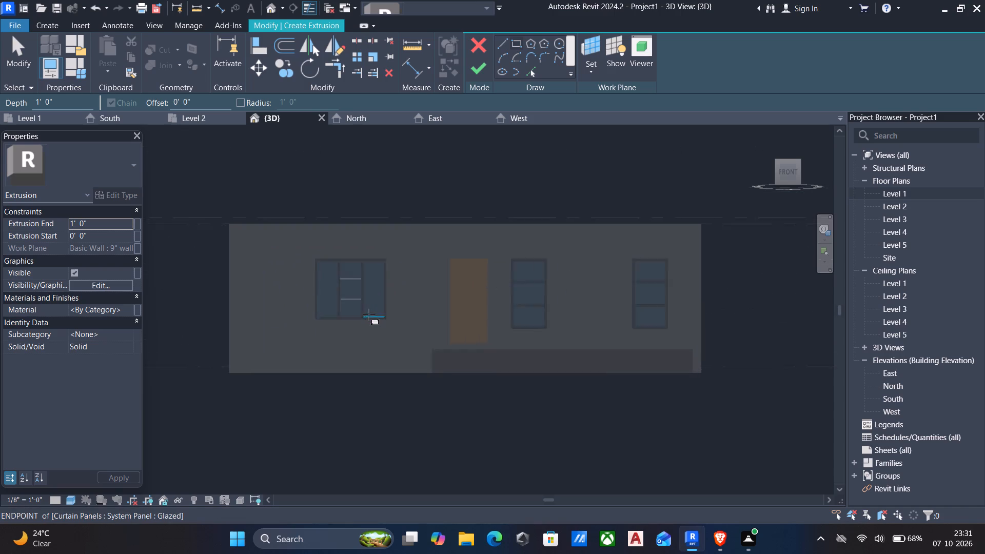
{"action": "scroll", "coordinate": [369, 314], "scroll_direction": "up", "scroll_amount": 2}
{"action": "scroll", "coordinate": [408, 255], "scroll_direction": "up", "scroll_amount": 7}
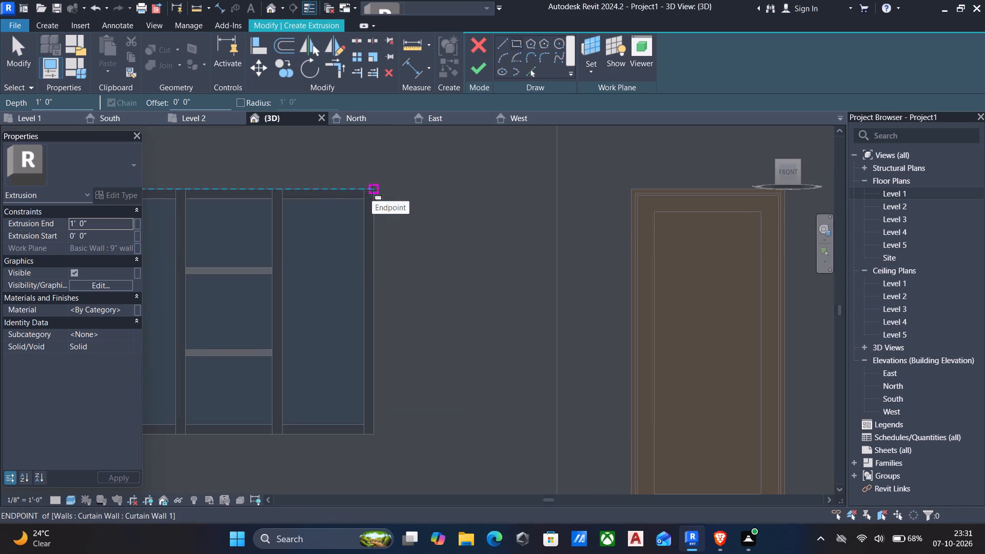
{"action": "left_click", "coordinate": [372, 190]}
{"action": "scroll", "coordinate": [344, 221], "scroll_direction": "down", "scroll_amount": 3}
{"action": "middle_click_drag", "start_coordinate": [321, 260], "coordinate": [431, 182]}
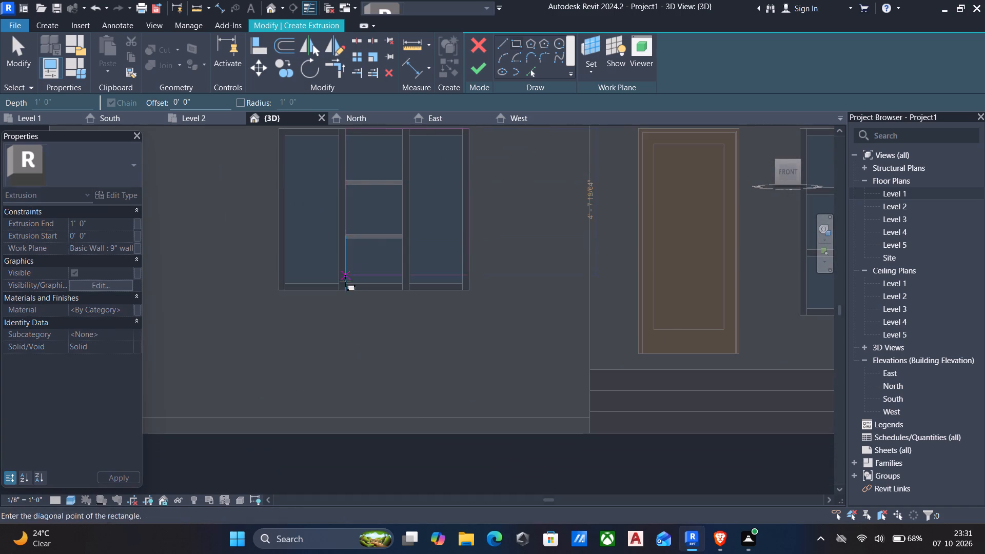
{"action": "middle_click_drag", "start_coordinate": [343, 284], "coordinate": [378, 254]}
{"action": "scroll", "coordinate": [264, 343], "scroll_direction": "down", "scroll_amount": 1}
{"action": "middle_click_drag", "start_coordinate": [264, 344], "coordinate": [363, 308]}
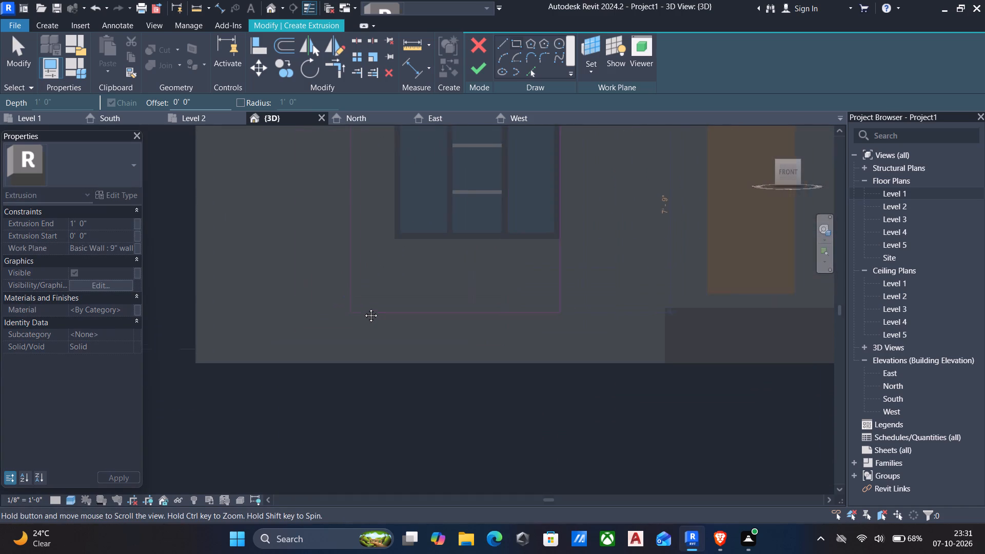
{"action": "middle_click_drag", "start_coordinate": [363, 308], "coordinate": [373, 305]}
{"action": "left_click", "coordinate": [213, 358]}
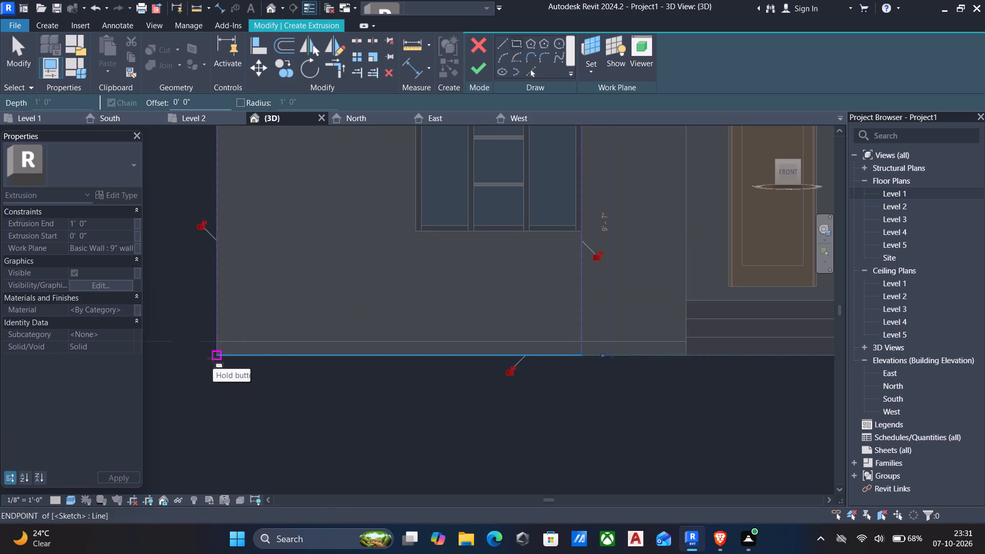
{"action": "scroll", "coordinate": [253, 344], "scroll_direction": "down", "scroll_amount": 3}
{"action": "middle_click_drag", "start_coordinate": [248, 365], "coordinate": [214, 434]}
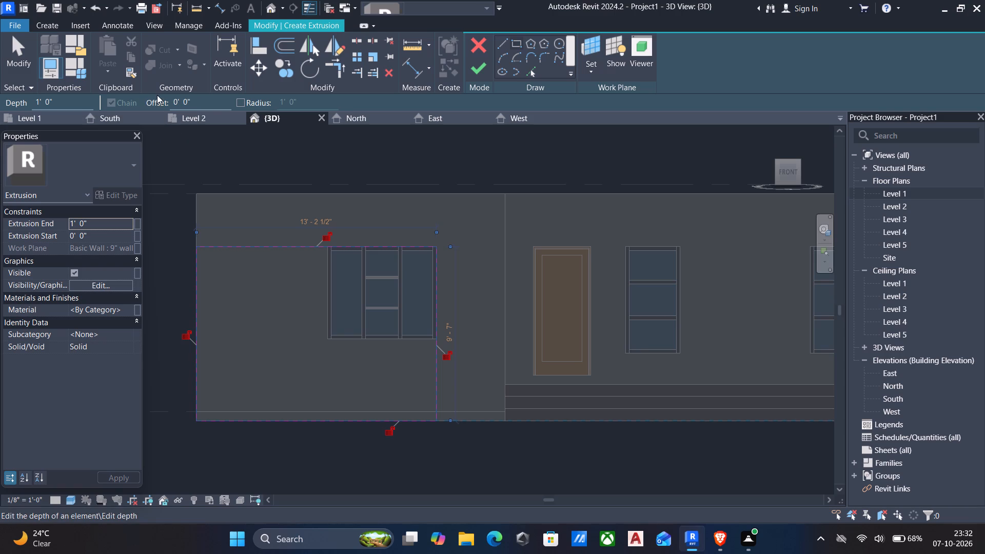
With a 6" offset, create picked lines outside the rectangle's top edge and outside the window's right edge.
{"action": "left_click_drag", "start_coordinate": [212, 100], "coordinate": [0, 107]}
{"action": "key", "text": "6"}
{"action": "key", "text": "shift+quotedbl"}
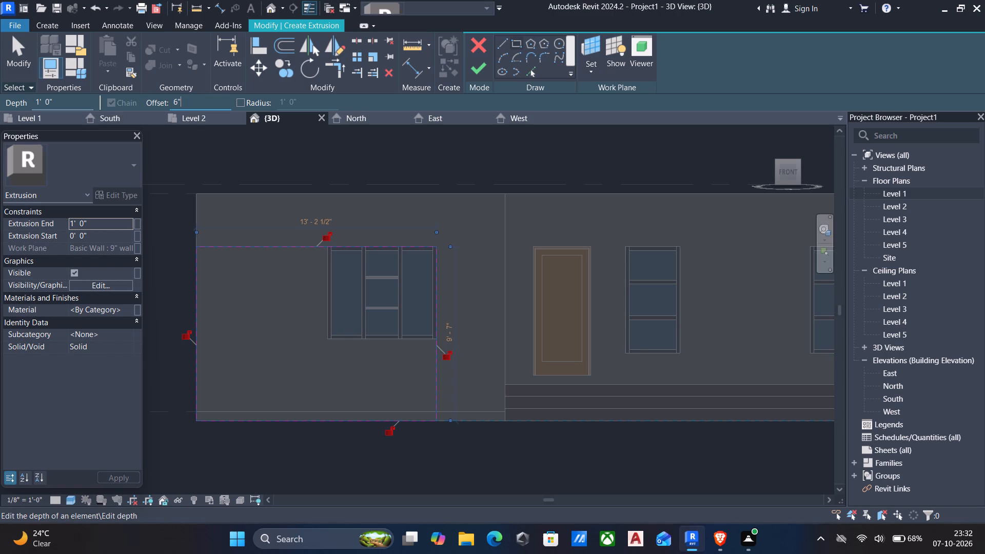
{"action": "key", "text": "Return"}
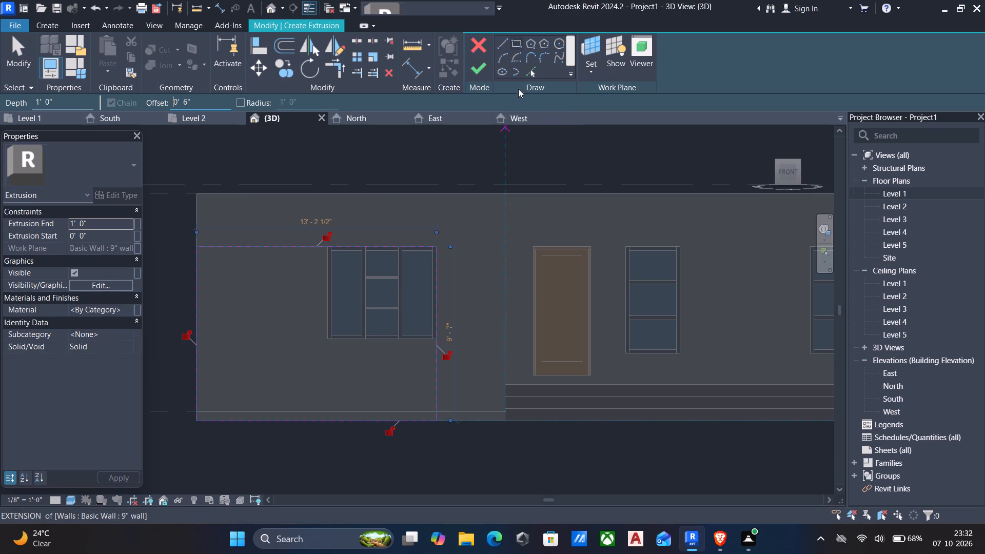
{"action": "left_click", "coordinate": [530, 76]}
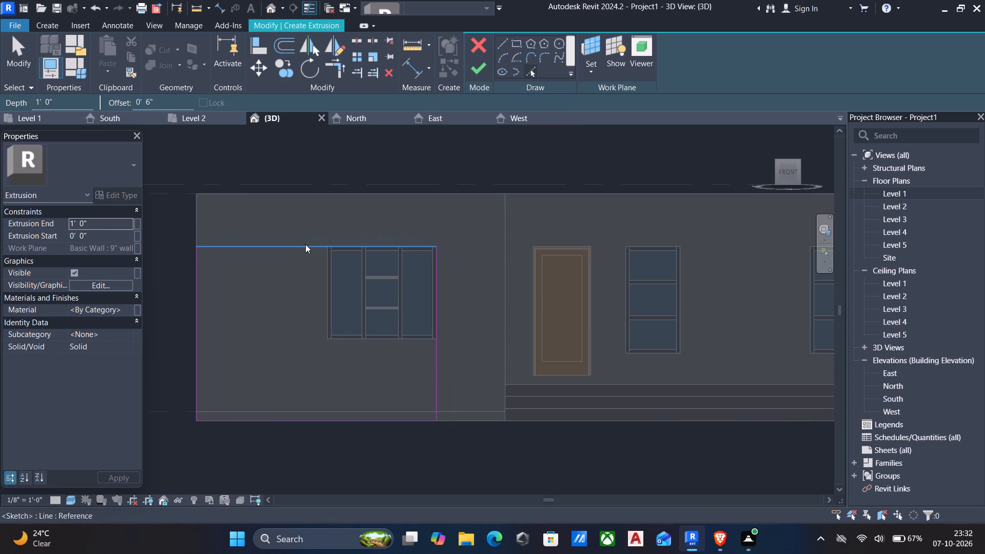
{"action": "scroll", "coordinate": [305, 244], "scroll_direction": "up", "scroll_amount": 4}
{"action": "left_click", "coordinate": [301, 245]}
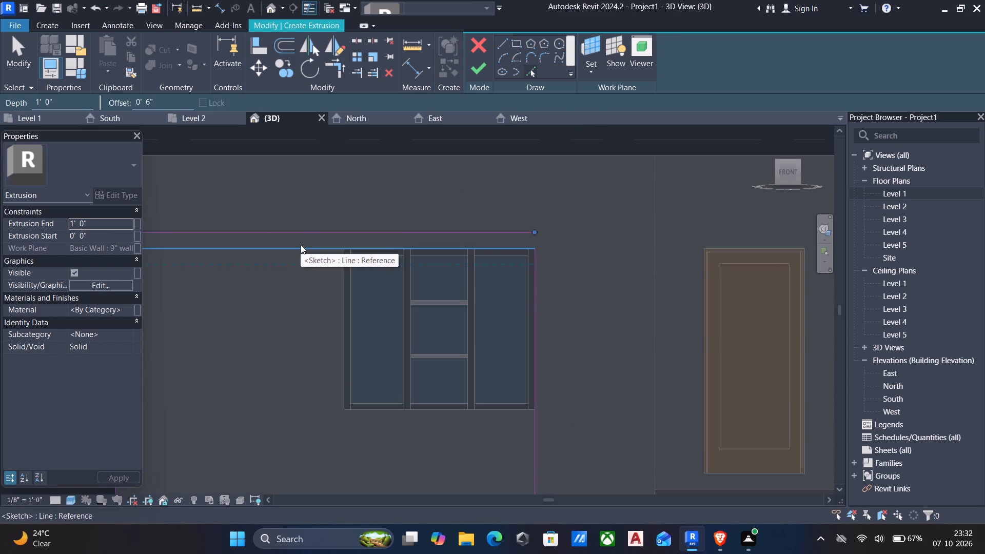
{"action": "left_click", "coordinate": [535, 314]}
Add 6" offset lines inside the profile from the slab's bottom edge and from the wall's left edge.
{"action": "scroll", "coordinate": [535, 314], "scroll_direction": "down", "scroll_amount": 4}
{"action": "middle_click_drag", "start_coordinate": [527, 348], "coordinate": [480, 200]}
{"action": "scroll", "coordinate": [468, 285], "scroll_direction": "up", "scroll_amount": 4}
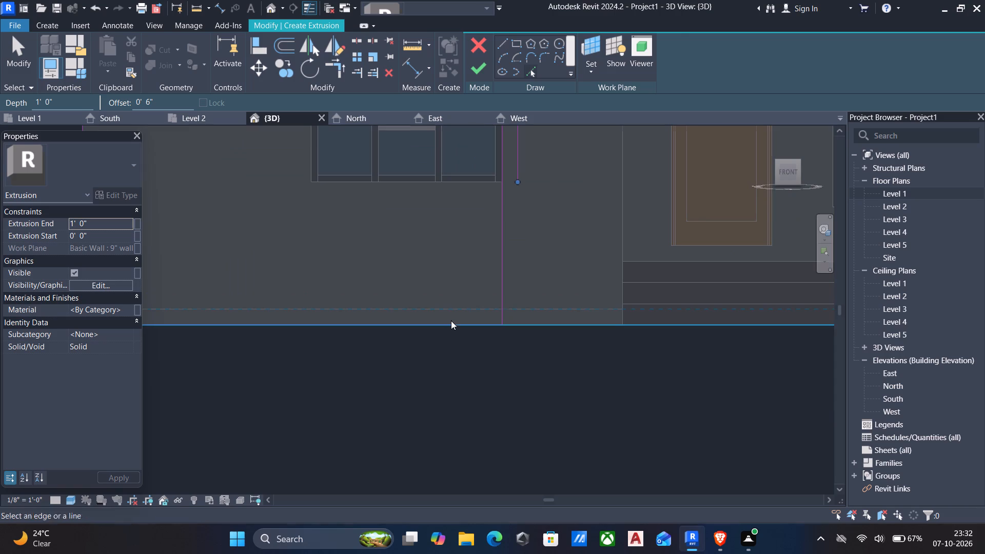
{"action": "scroll", "coordinate": [446, 327], "scroll_direction": "down", "scroll_amount": 3}
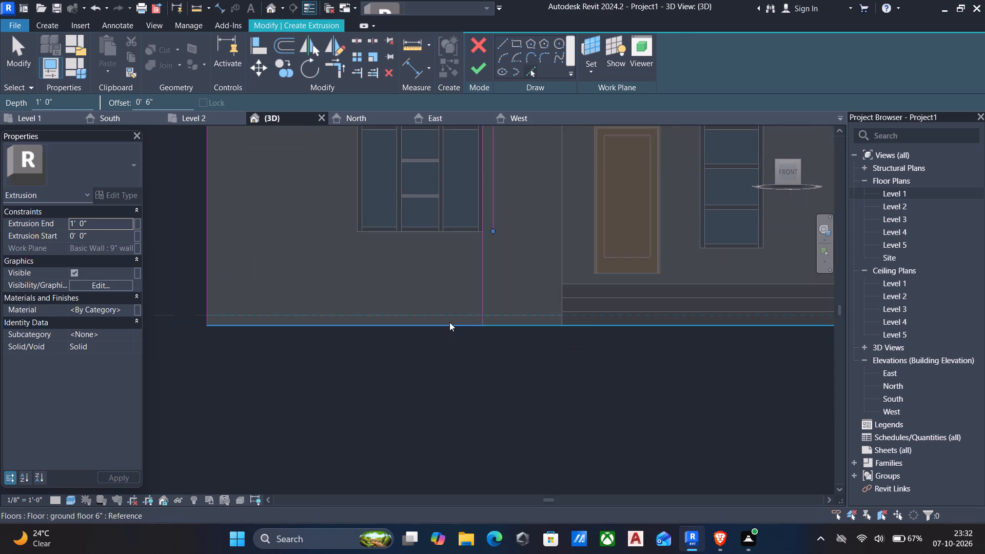
{"action": "left_click", "coordinate": [445, 321]}
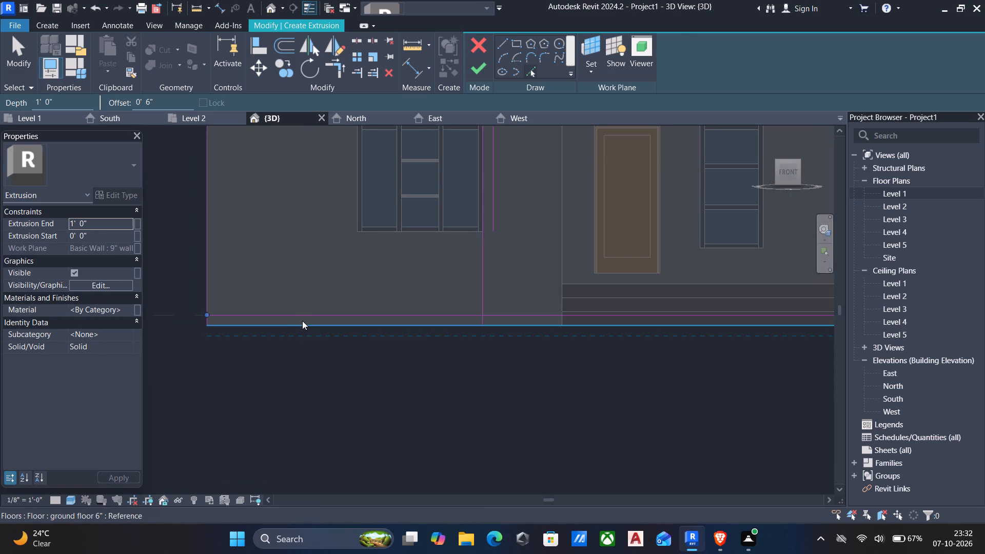
{"action": "scroll", "coordinate": [432, 321], "scroll_direction": "up", "scroll_amount": 3}
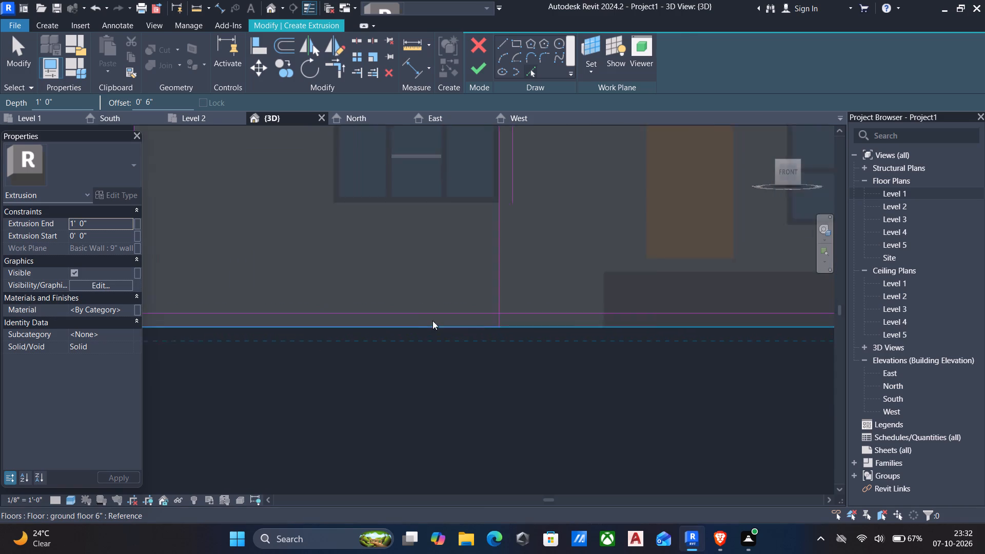
{"action": "scroll", "coordinate": [432, 321], "scroll_direction": "up", "scroll_amount": 7}
{"action": "scroll", "coordinate": [427, 333], "scroll_direction": "down", "scroll_amount": 14}
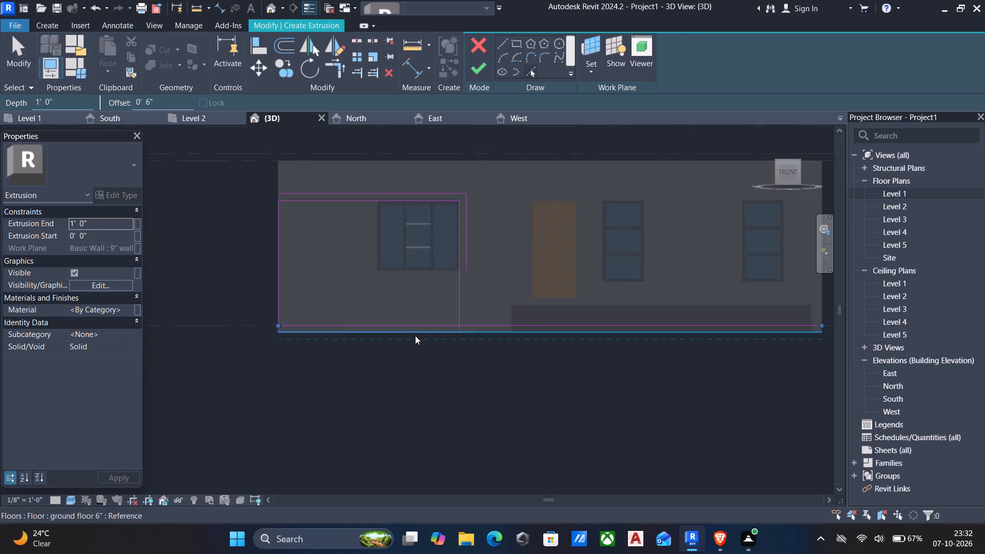
{"action": "scroll", "coordinate": [415, 335], "scroll_direction": "down", "scroll_amount": 2}
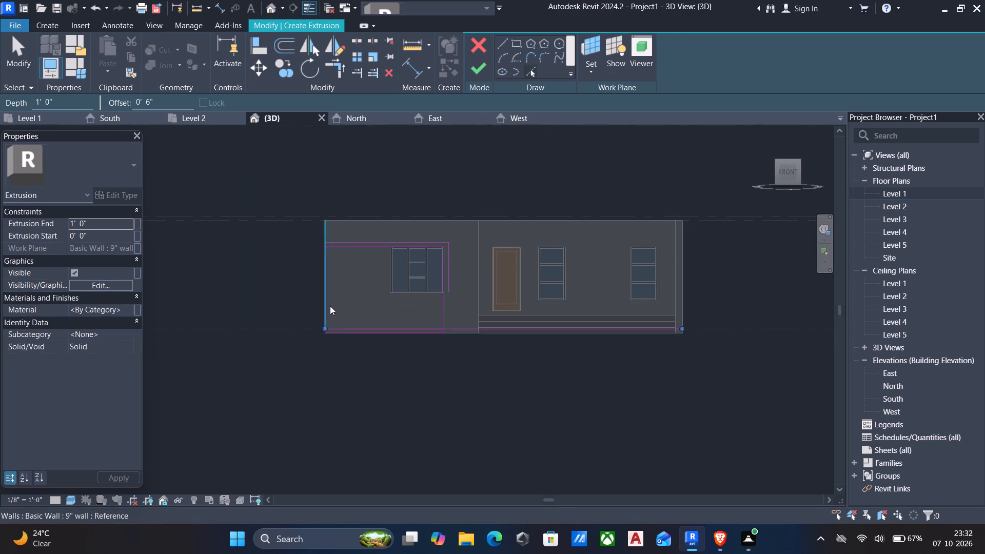
{"action": "scroll", "coordinate": [330, 306], "scroll_direction": "up", "scroll_amount": 6}
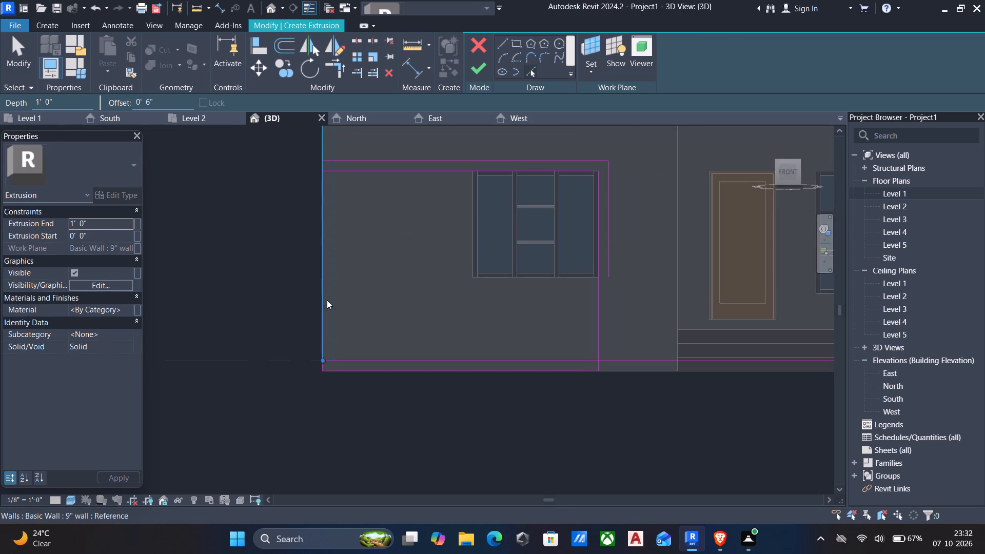
{"action": "left_click", "coordinate": [327, 300]}
{"action": "scroll", "coordinate": [355, 301], "scroll_direction": "down", "scroll_amount": 4}
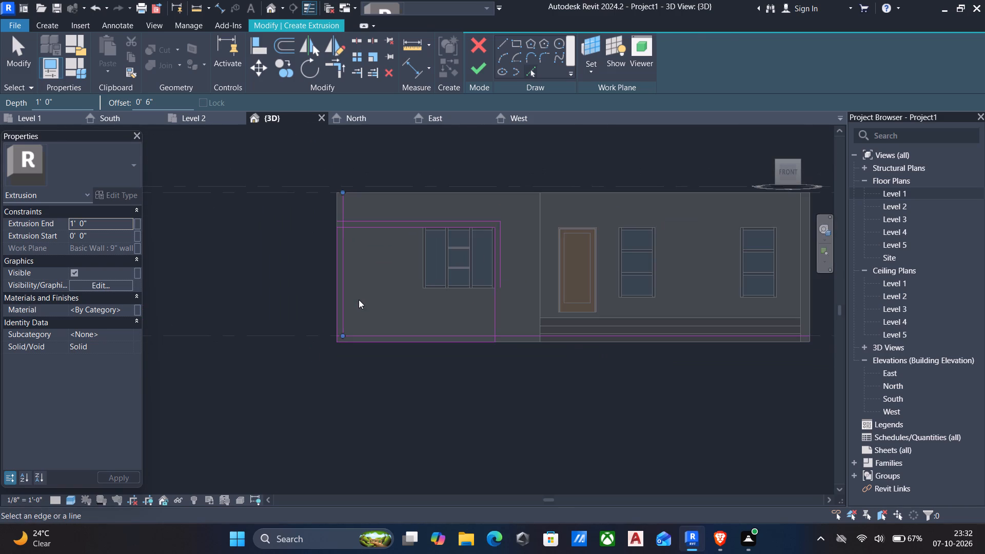
Trim the outer top and right offset lines to a corner, and extend the right one to meet the profile's bottom line.
{"action": "key", "text": "Escape"}
{"action": "type", "text": "tr"}
{"action": "scroll", "coordinate": [422, 241], "scroll_direction": "up", "scroll_amount": 3}
{"action": "scroll", "coordinate": [545, 199], "scroll_direction": "up", "scroll_amount": 5}
{"action": "scroll", "coordinate": [494, 225], "scroll_direction": "up", "scroll_amount": 4}
{"action": "left_click", "coordinate": [491, 225]}
{"action": "left_click", "coordinate": [573, 257]}
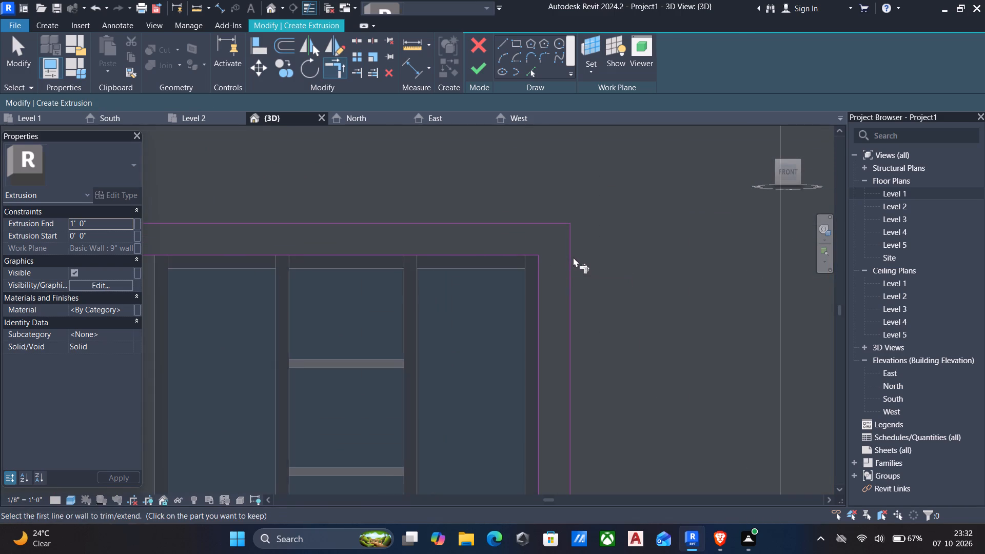
{"action": "scroll", "coordinate": [572, 261], "scroll_direction": "down", "scroll_amount": 4}
{"action": "middle_click_drag", "start_coordinate": [564, 289], "coordinate": [540, 184]}
{"action": "middle_click_drag", "start_coordinate": [559, 272], "coordinate": [553, 219]}
{"action": "middle_click_drag", "start_coordinate": [548, 281], "coordinate": [544, 259]}
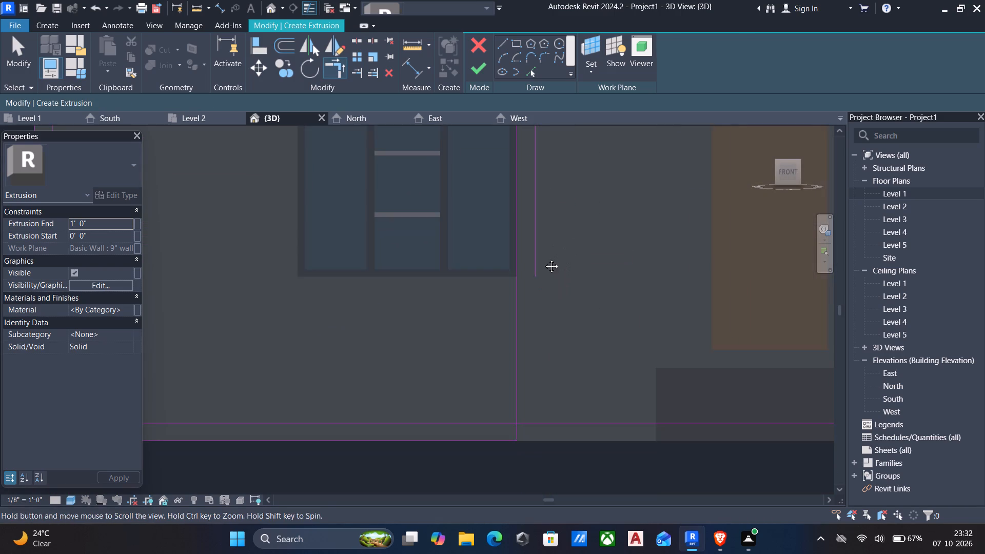
{"action": "middle_click_drag", "start_coordinate": [544, 259], "coordinate": [543, 255]}
{"action": "scroll", "coordinate": [535, 363], "scroll_direction": "up", "scroll_amount": 3}
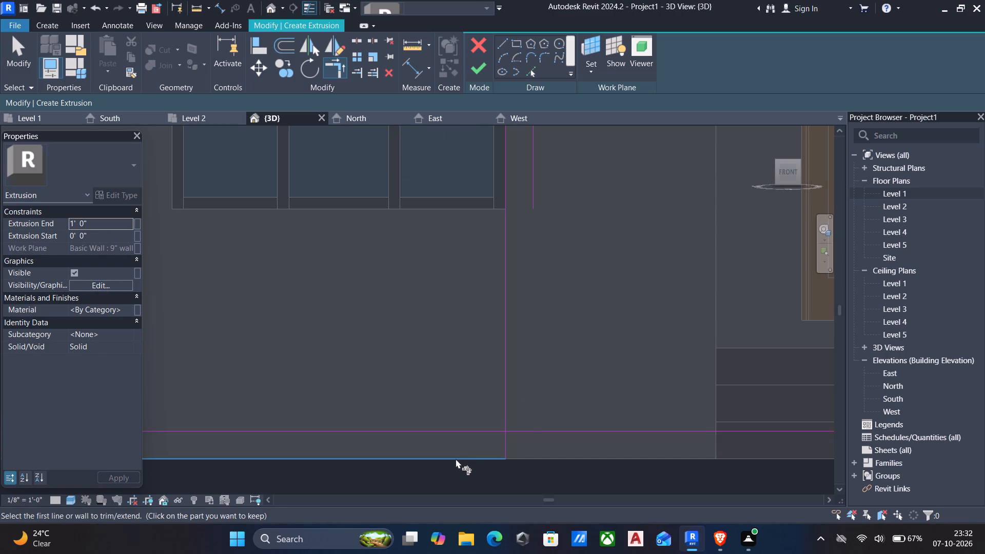
{"action": "left_click", "coordinate": [456, 458]}
{"action": "left_click", "coordinate": [538, 170]}
Close the frame's outer outline by joining the bottom line to the left line and extending the left line to the outer top line.
{"action": "scroll", "coordinate": [521, 225], "scroll_direction": "down", "scroll_amount": 4}
{"action": "middle_click_drag", "start_coordinate": [518, 250], "coordinate": [521, 247]}
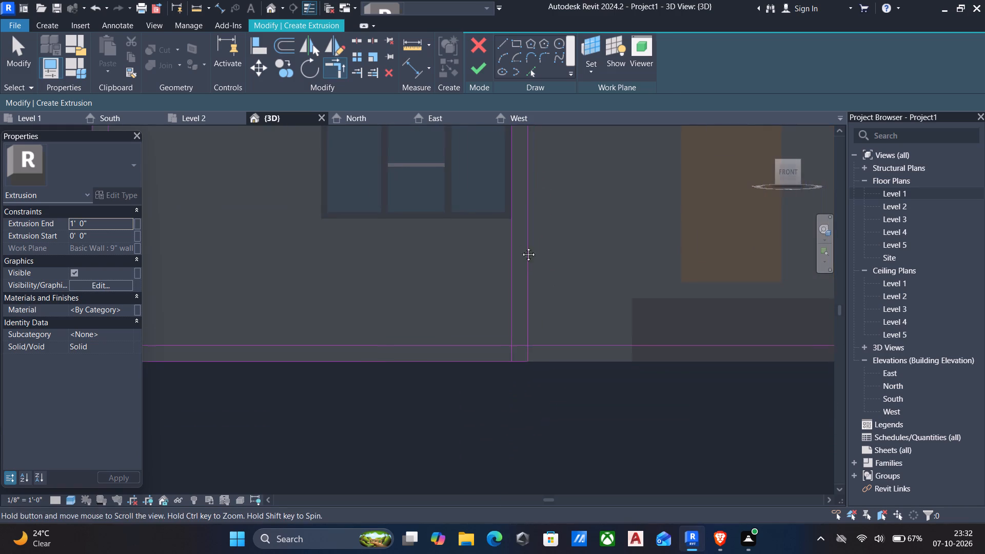
{"action": "middle_click_drag", "start_coordinate": [521, 247], "coordinate": [547, 222]}
{"action": "middle_click_drag", "start_coordinate": [489, 310], "coordinate": [730, 278]}
{"action": "scroll", "coordinate": [536, 305], "scroll_direction": "up", "scroll_amount": 3}
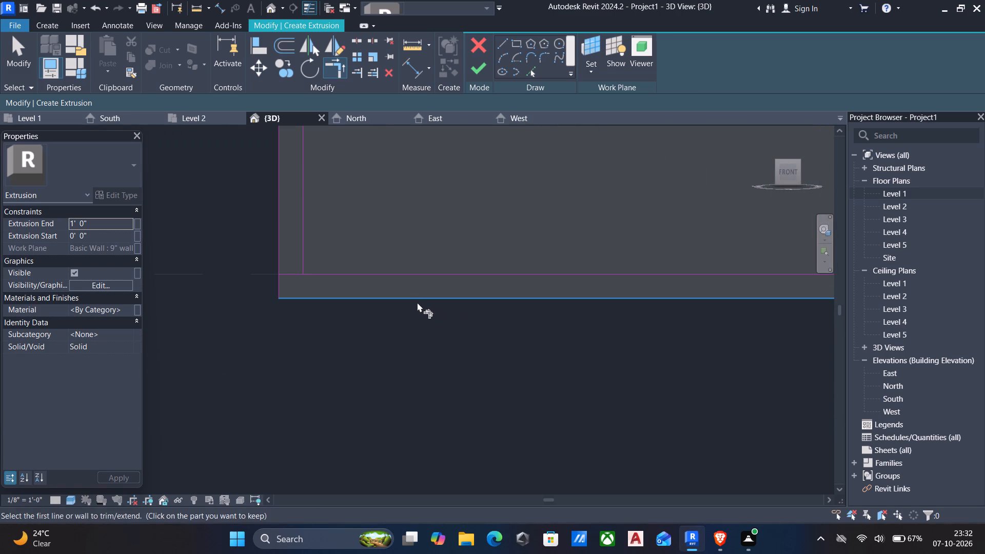
{"action": "left_click", "coordinate": [417, 301]}
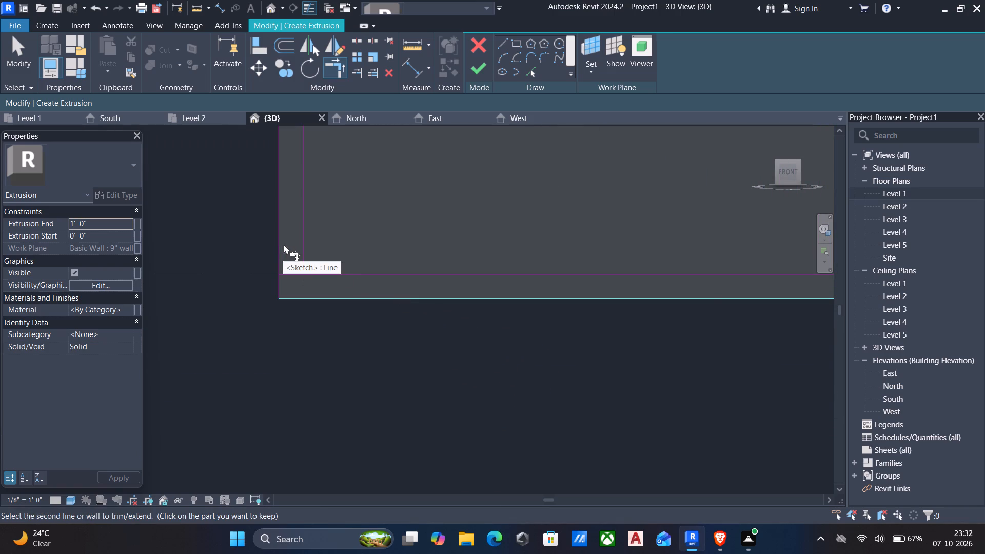
{"action": "left_click", "coordinate": [281, 248]}
{"action": "scroll", "coordinate": [265, 238], "scroll_direction": "down", "scroll_amount": 3}
{"action": "middle_click_drag", "start_coordinate": [249, 265], "coordinate": [287, 424]}
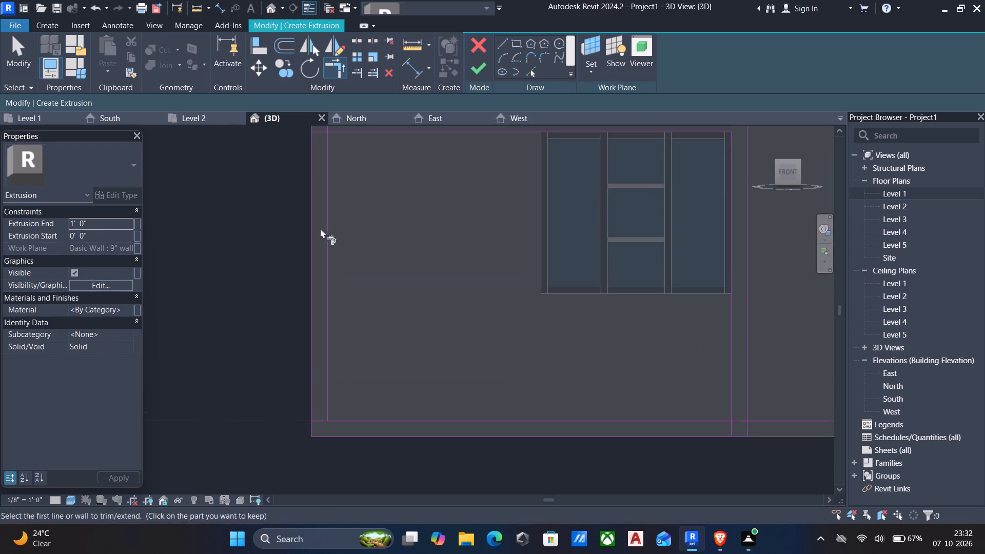
{"action": "middle_click_drag", "start_coordinate": [310, 238], "coordinate": [266, 447]}
{"action": "scroll", "coordinate": [271, 341], "scroll_direction": "up", "scroll_amount": 3}
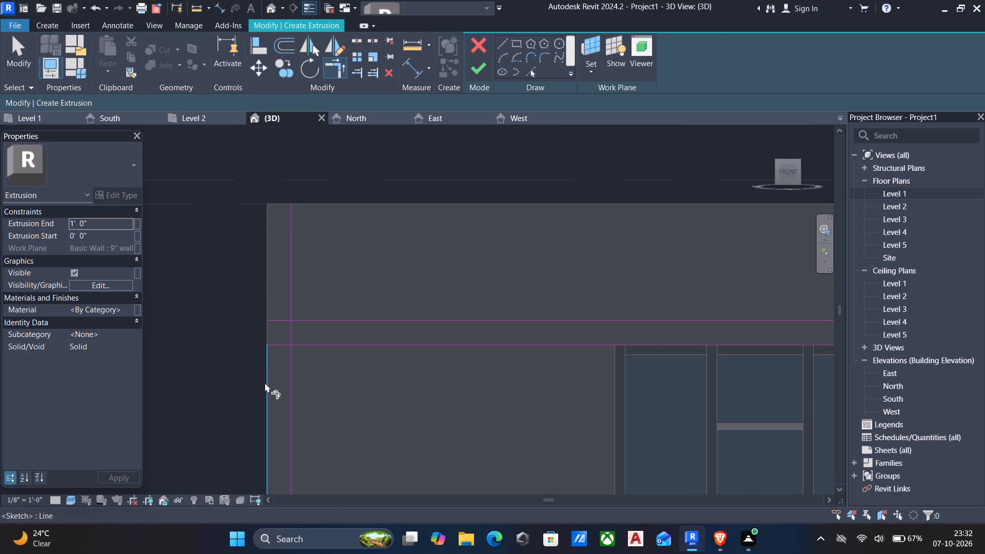
{"action": "left_click", "coordinate": [265, 383]}
{"action": "left_click", "coordinate": [321, 316]}
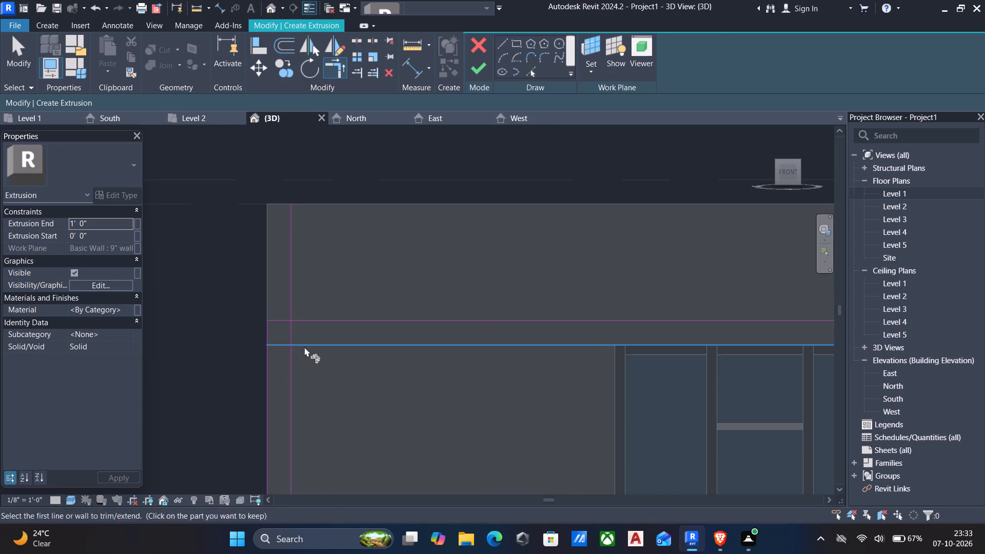
Trim the frame's inner top line to corners with the inner left line and the inner right line.
{"action": "left_click", "coordinate": [293, 374]}
{"action": "left_click", "coordinate": [332, 347]}
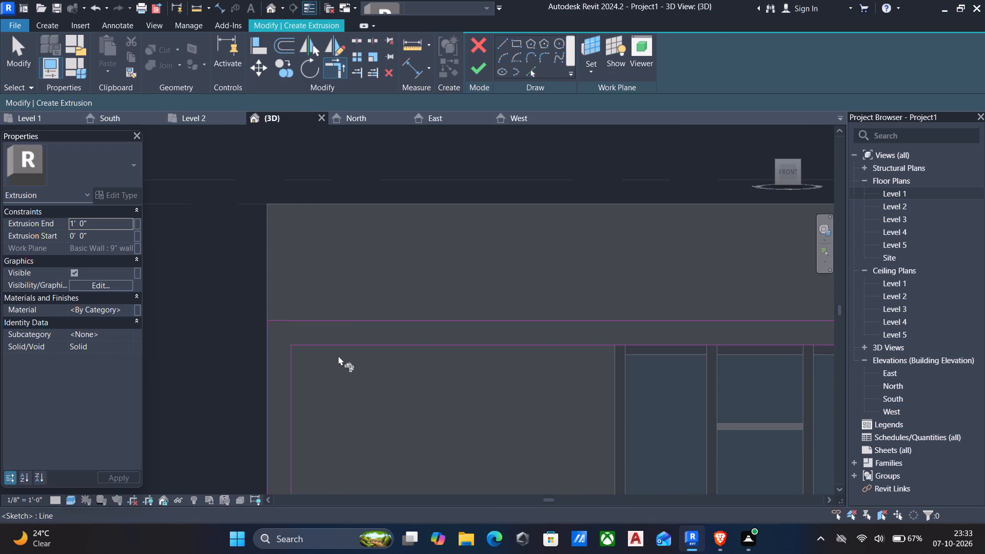
{"action": "scroll", "coordinate": [338, 361], "scroll_direction": "down", "scroll_amount": 4}
{"action": "middle_click_drag", "start_coordinate": [341, 369], "coordinate": [195, 279]}
{"action": "scroll", "coordinate": [498, 266], "scroll_direction": "up", "scroll_amount": 5}
{"action": "left_click", "coordinate": [504, 262]}
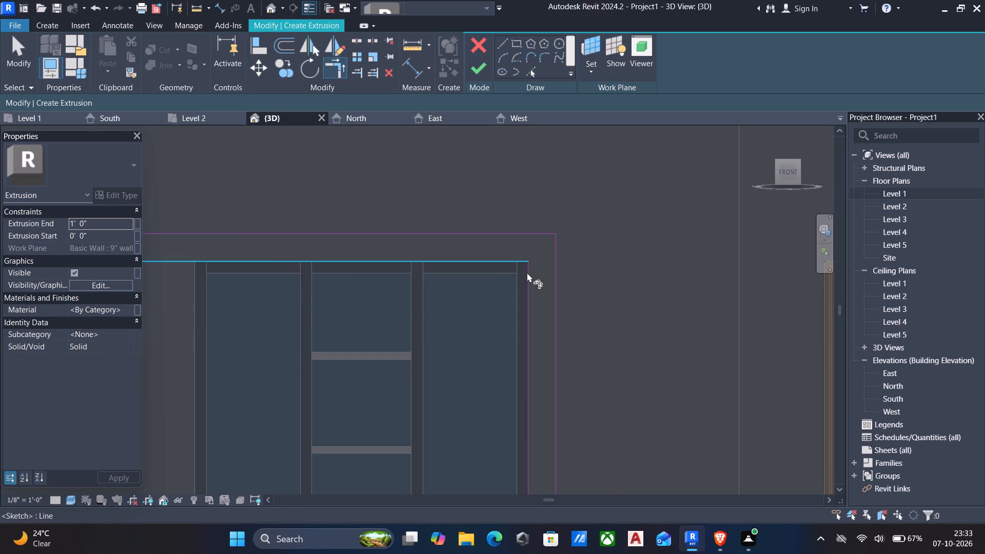
{"action": "left_click", "coordinate": [527, 281]}
Trim the inner bottom line to corners with the inner right and inner left lines, and finish the extrusion sketch.
{"action": "scroll", "coordinate": [517, 290], "scroll_direction": "down", "scroll_amount": 5}
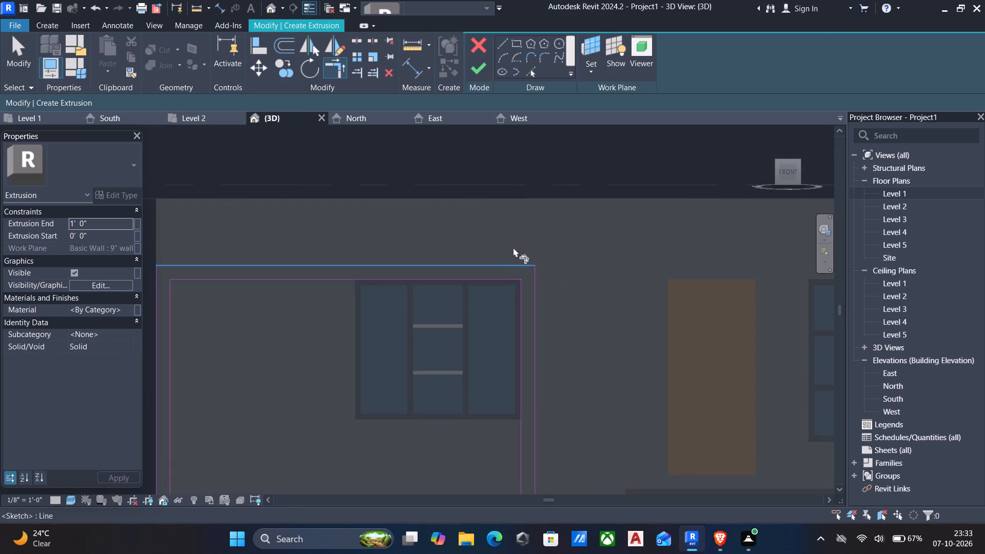
{"action": "scroll", "coordinate": [498, 340], "scroll_direction": "down", "scroll_amount": 4}
{"action": "middle_click_drag", "start_coordinate": [486, 363], "coordinate": [488, 280]}
{"action": "scroll", "coordinate": [519, 398], "scroll_direction": "up", "scroll_amount": 5}
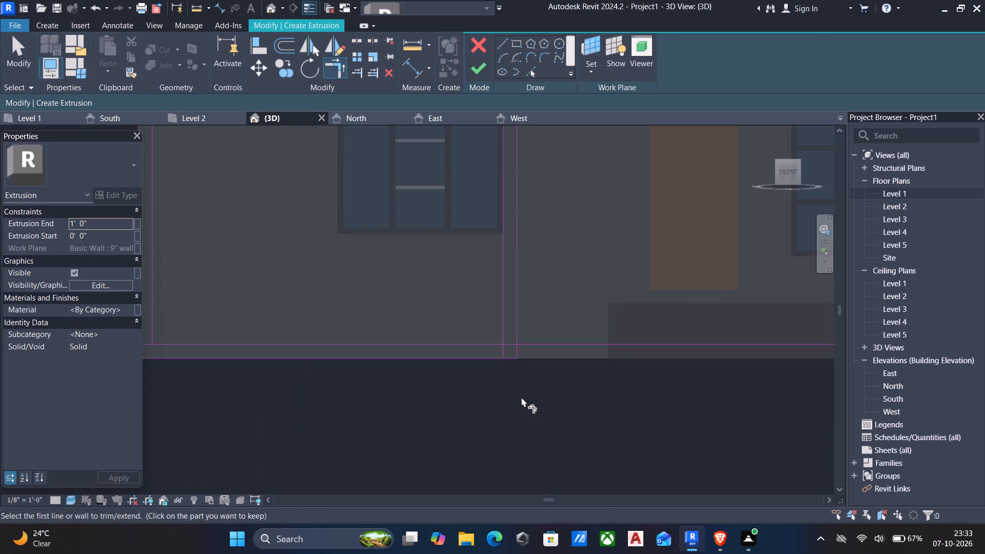
{"action": "scroll", "coordinate": [486, 351], "scroll_direction": "up", "scroll_amount": 5}
{"action": "left_click", "coordinate": [480, 317]}
{"action": "left_click", "coordinate": [517, 294]}
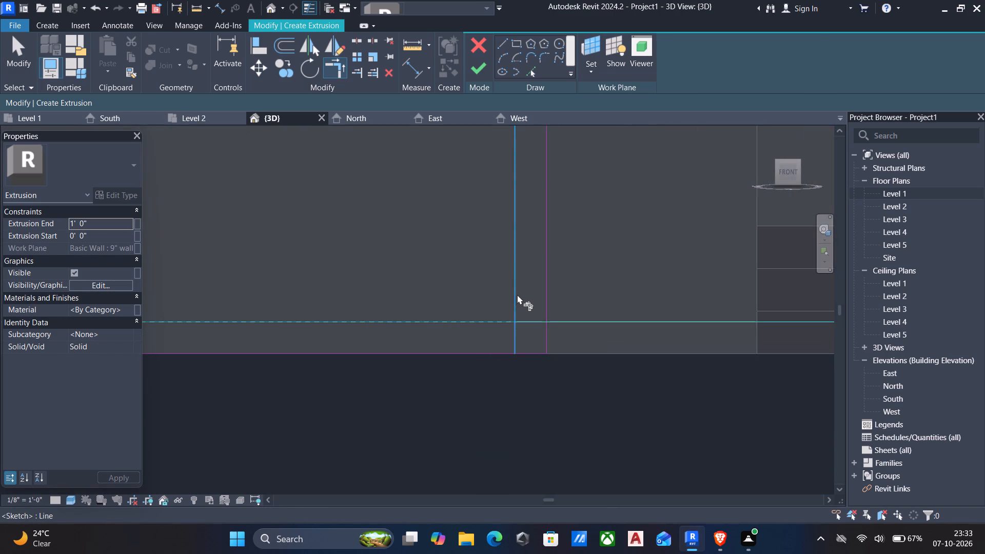
{"action": "scroll", "coordinate": [507, 309], "scroll_direction": "down", "scroll_amount": 5}
{"action": "middle_click_drag", "start_coordinate": [502, 333], "coordinate": [662, 326]}
{"action": "middle_click_drag", "start_coordinate": [540, 375], "coordinate": [688, 387]}
{"action": "scroll", "coordinate": [359, 326], "scroll_direction": "up", "scroll_amount": 5}
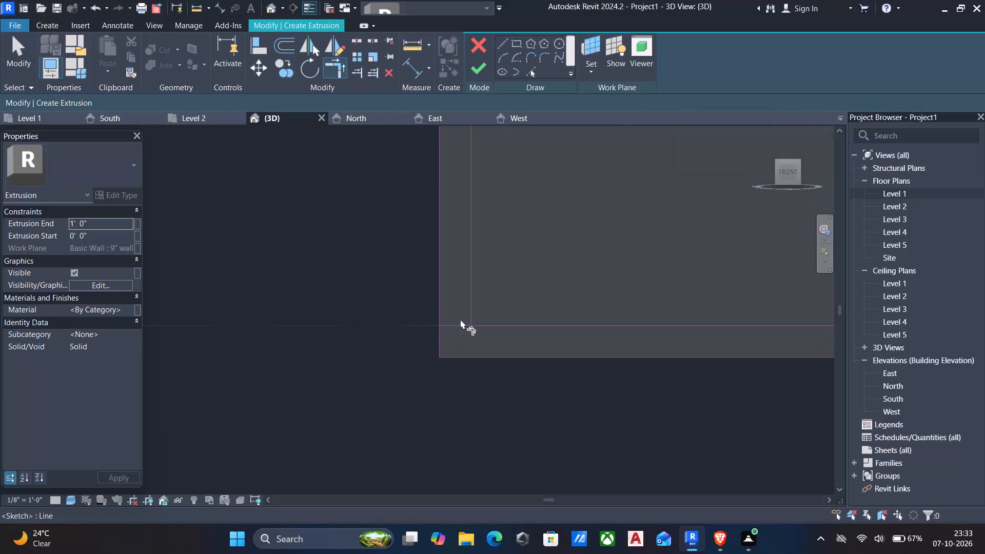
{"action": "left_click", "coordinate": [495, 324]}
{"action": "left_click", "coordinate": [475, 311]}
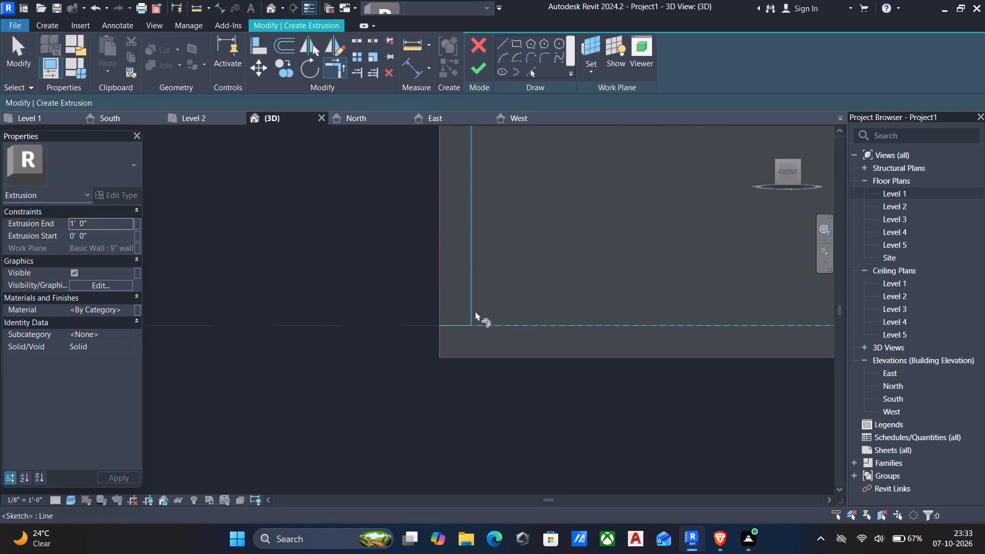
{"action": "scroll", "coordinate": [475, 311], "scroll_direction": "down", "scroll_amount": 4}
{"action": "middle_click_drag", "start_coordinate": [471, 332], "coordinate": [386, 474]}
{"action": "scroll", "coordinate": [483, 303], "scroll_direction": "down", "scroll_amount": 4}
{"action": "middle_click_drag", "start_coordinate": [482, 307], "coordinate": [442, 334]}
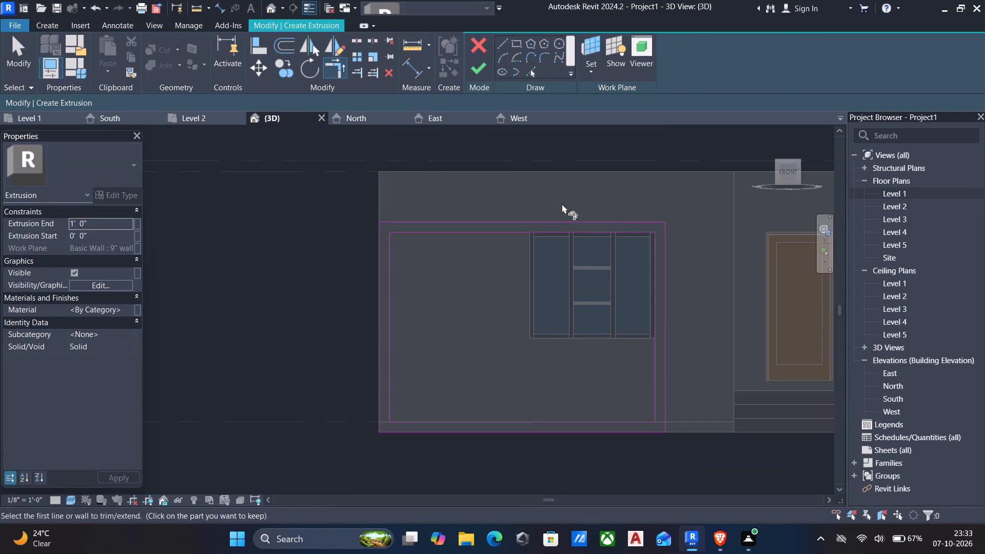
{"action": "left_click", "coordinate": [475, 68]}
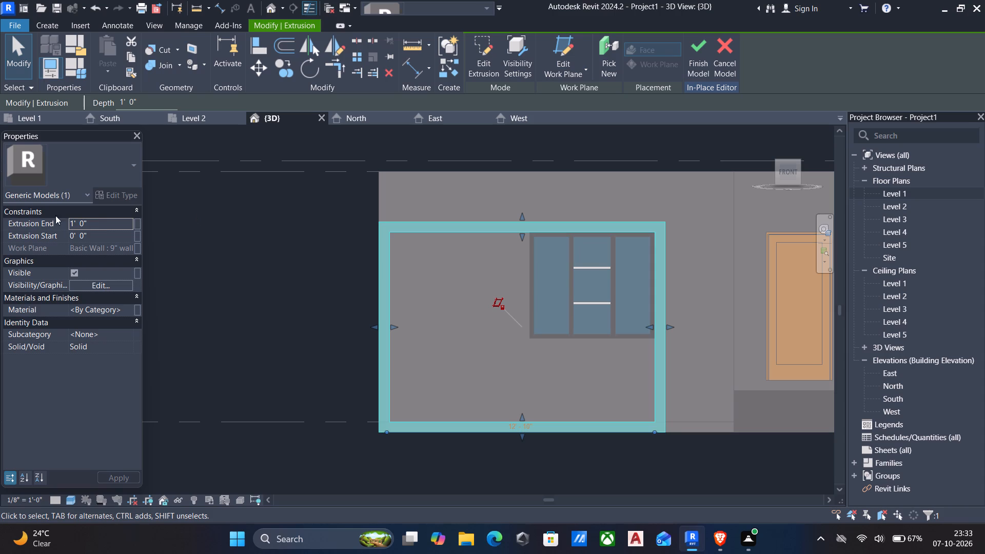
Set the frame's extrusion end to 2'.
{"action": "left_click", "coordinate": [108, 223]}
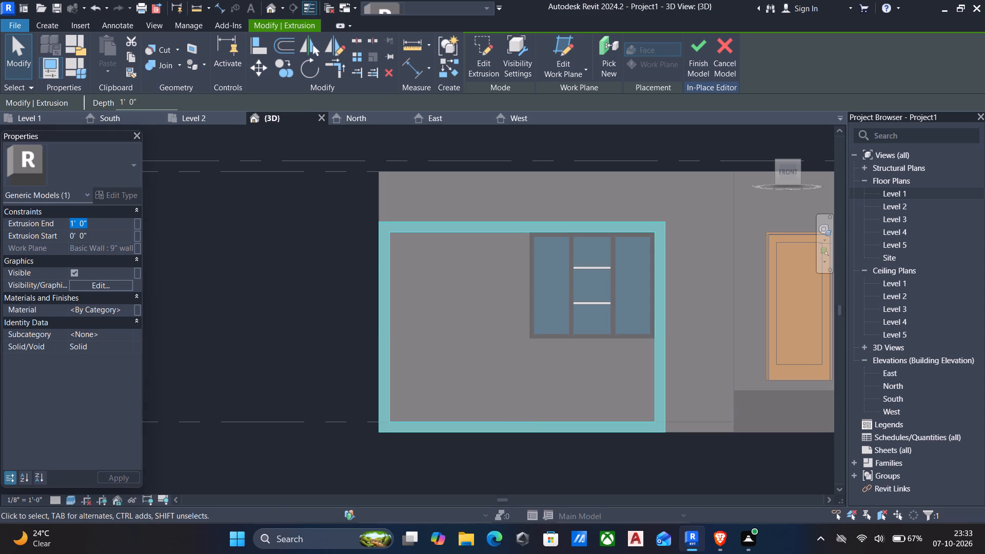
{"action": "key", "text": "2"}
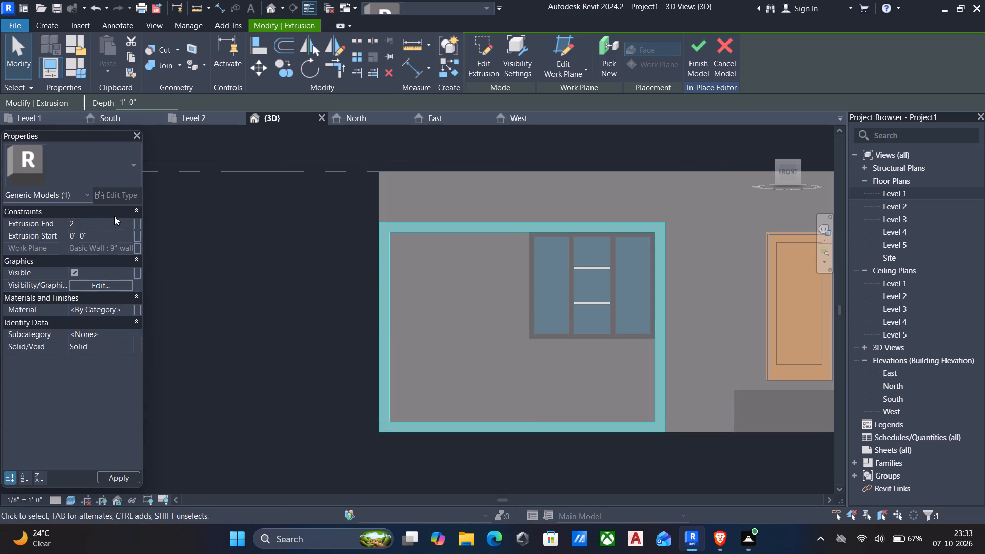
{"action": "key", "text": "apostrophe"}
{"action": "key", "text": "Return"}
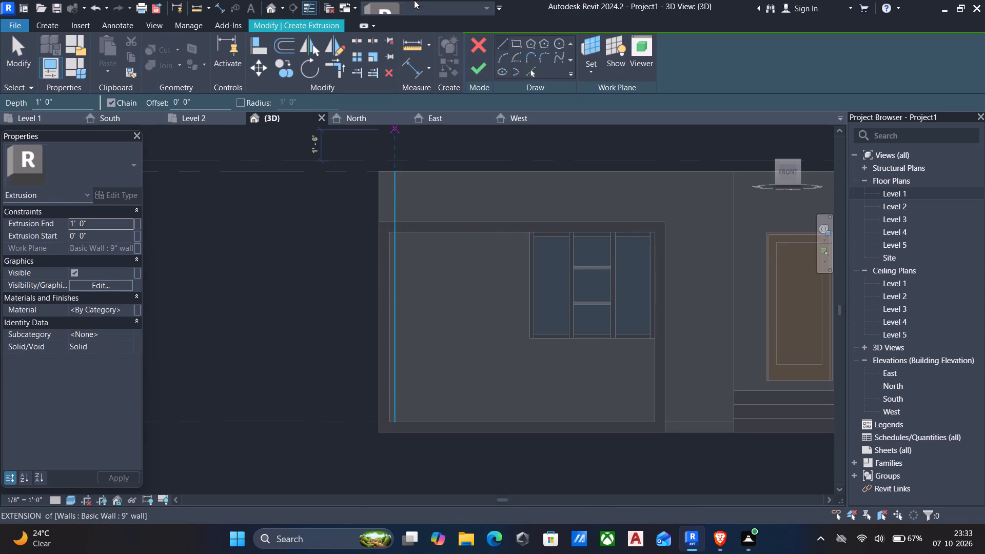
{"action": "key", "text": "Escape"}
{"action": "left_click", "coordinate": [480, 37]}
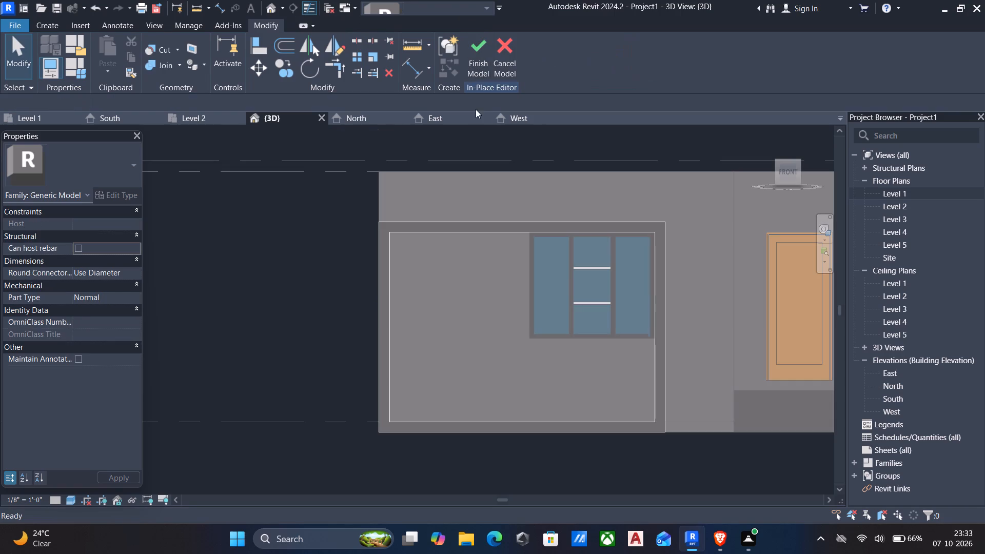
Select the extruded frame around the front window facade and set its extrusion end to 3'.
{"action": "scroll", "coordinate": [447, 150], "scroll_direction": "down", "scroll_amount": 5}
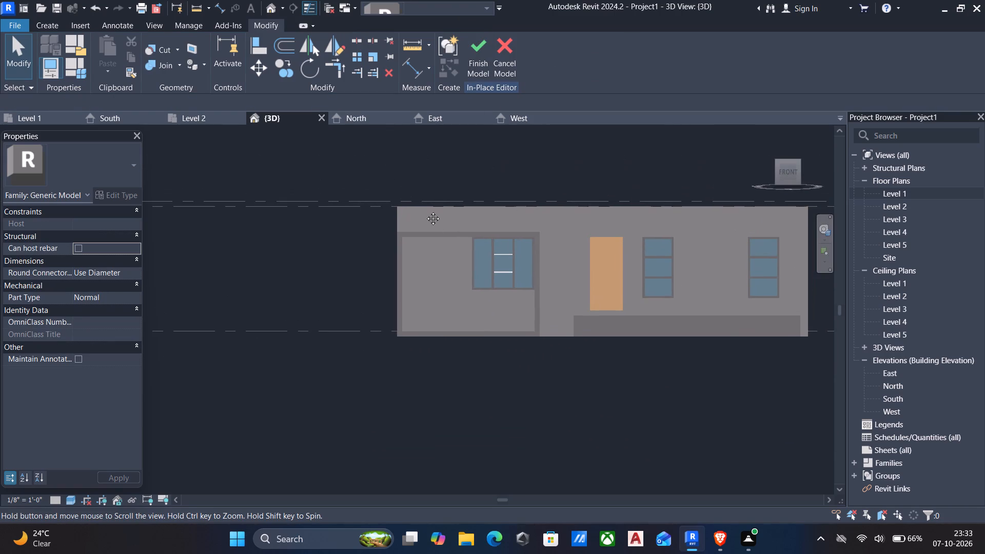
{"action": "middle_click_drag", "start_coordinate": [510, 274], "coordinate": [490, 255]}
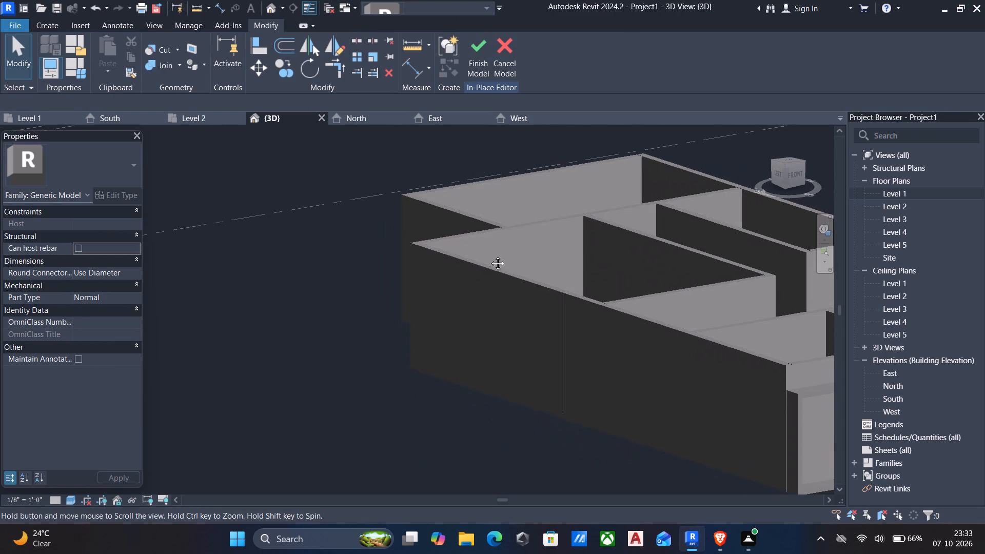
{"action": "middle_click_drag", "start_coordinate": [490, 255], "coordinate": [427, 216]}
{"action": "scroll", "coordinate": [684, 261], "scroll_direction": "up", "scroll_amount": 3}
{"action": "scroll", "coordinate": [718, 271], "scroll_direction": "down", "scroll_amount": 3}
{"action": "middle_click_drag", "start_coordinate": [729, 293], "coordinate": [601, 217]}
{"action": "scroll", "coordinate": [611, 244], "scroll_direction": "up", "scroll_amount": 4}
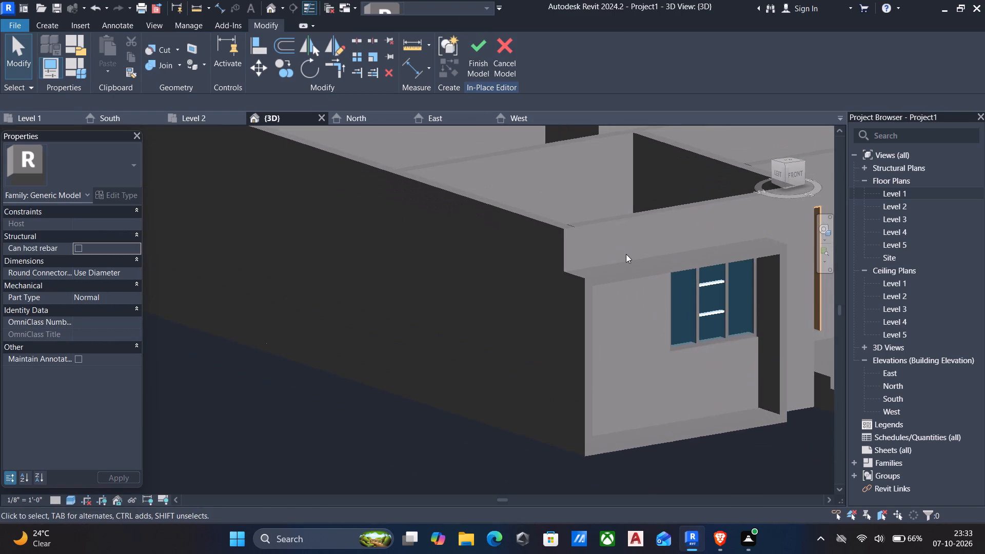
{"action": "left_click", "coordinate": [661, 268]}
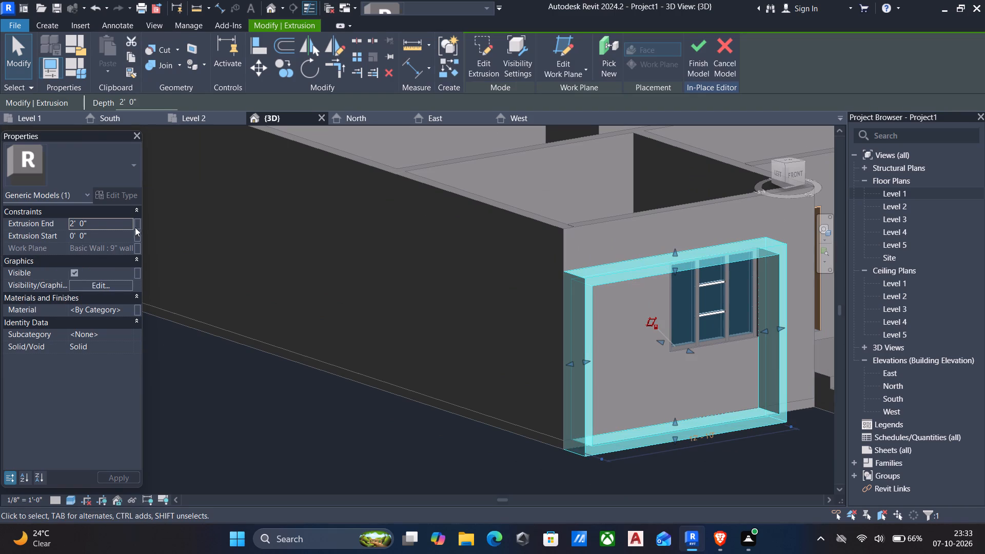
{"action": "left_click", "coordinate": [111, 222]}
{"action": "scroll", "coordinate": [176, 220], "scroll_direction": "up", "scroll_amount": 1}
{"action": "left_click", "coordinate": [98, 227]}
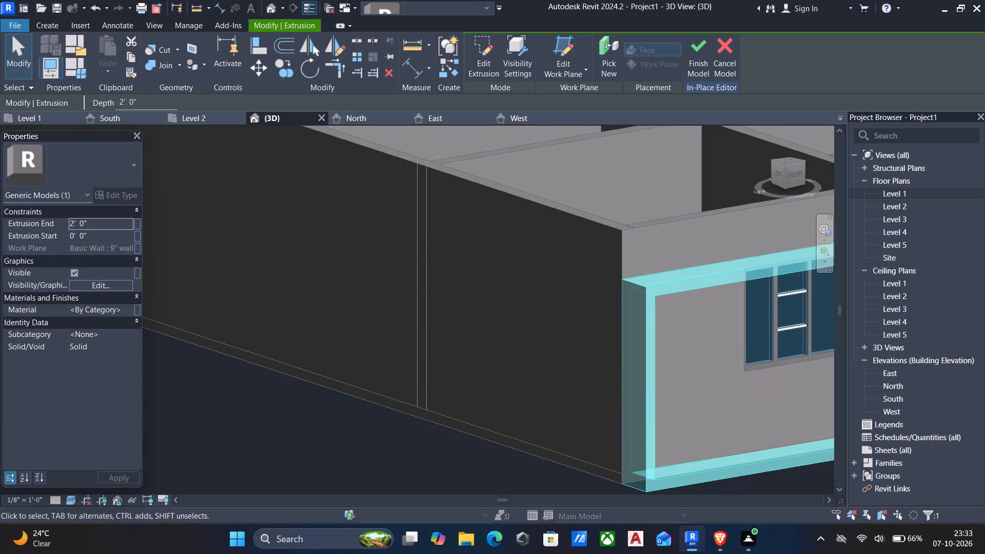
{"action": "type", "text": "3'"}
{"action": "scroll", "coordinate": [293, 339], "scroll_direction": "down", "scroll_amount": 4}
{"action": "middle_click_drag", "start_coordinate": [308, 344], "coordinate": [260, 388]}
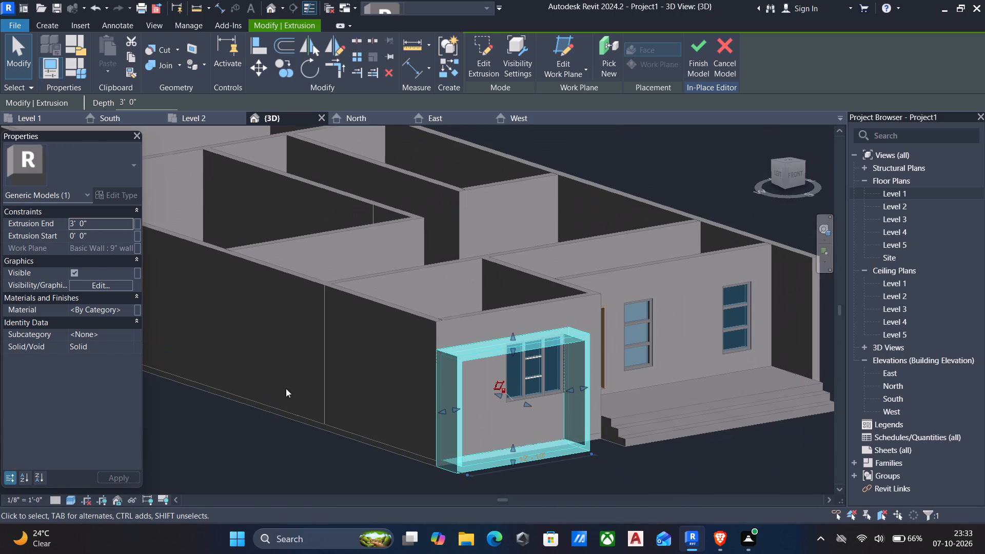
Finish the in-place model of the facade frame.
{"action": "middle_click_drag", "start_coordinate": [426, 390], "coordinate": [348, 414]}
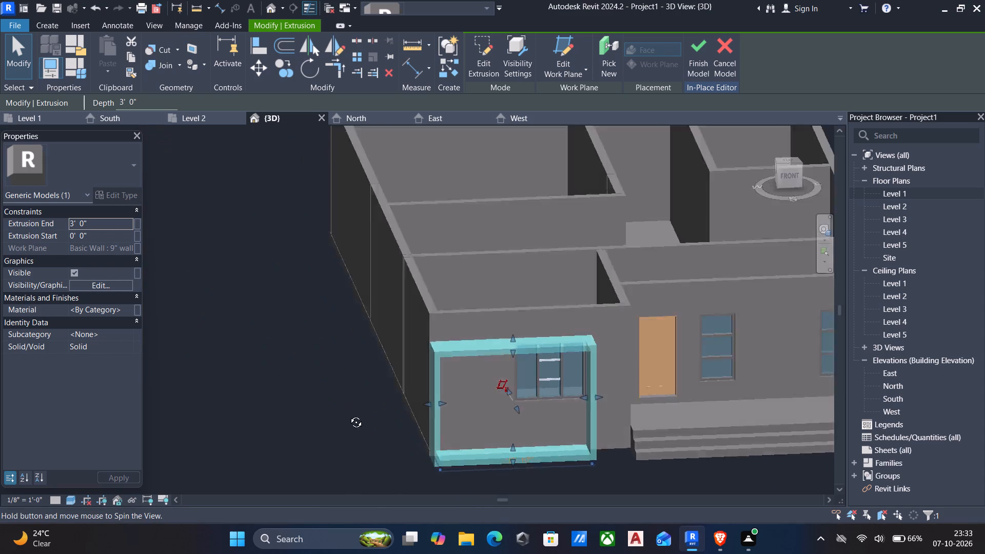
{"action": "middle_click_drag", "start_coordinate": [348, 414], "coordinate": [353, 384]}
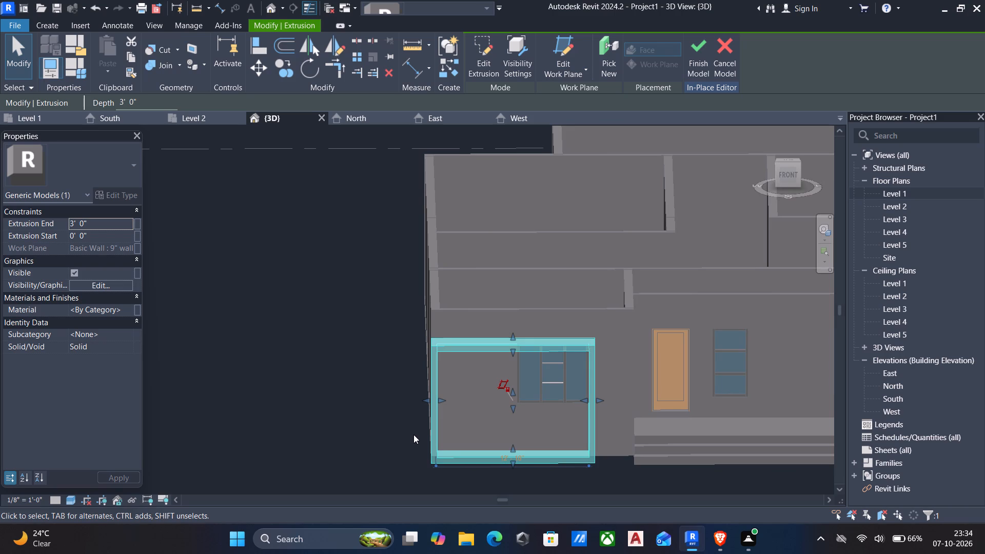
{"action": "left_click", "coordinate": [706, 46]}
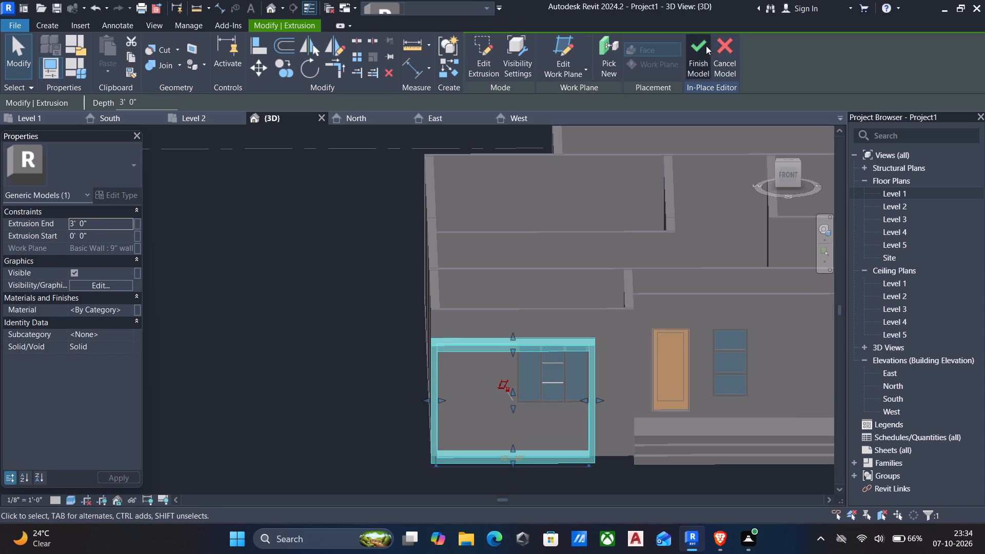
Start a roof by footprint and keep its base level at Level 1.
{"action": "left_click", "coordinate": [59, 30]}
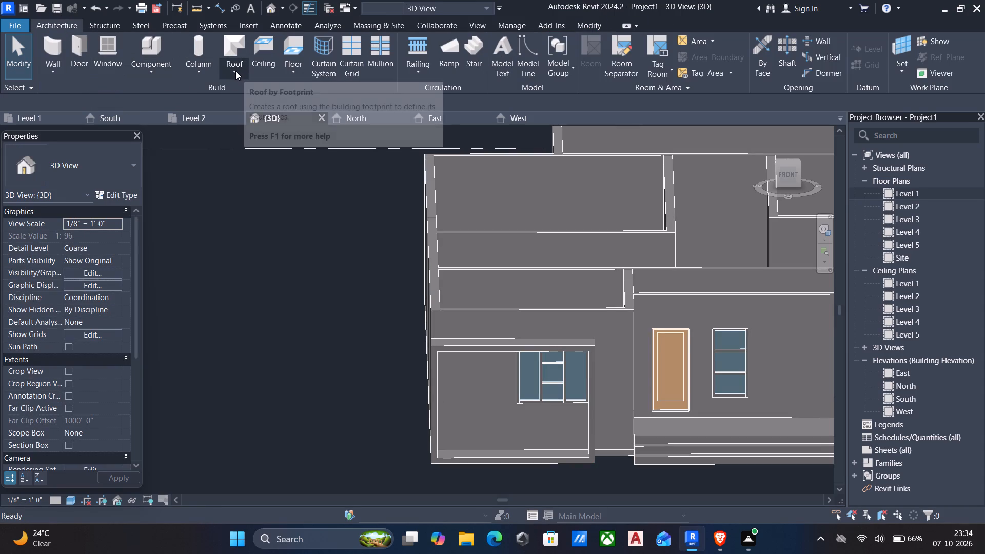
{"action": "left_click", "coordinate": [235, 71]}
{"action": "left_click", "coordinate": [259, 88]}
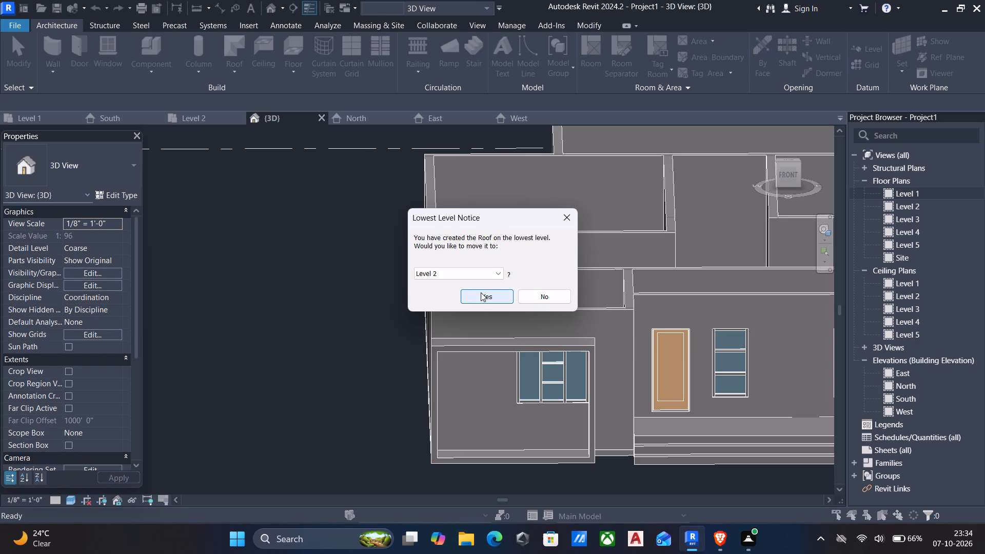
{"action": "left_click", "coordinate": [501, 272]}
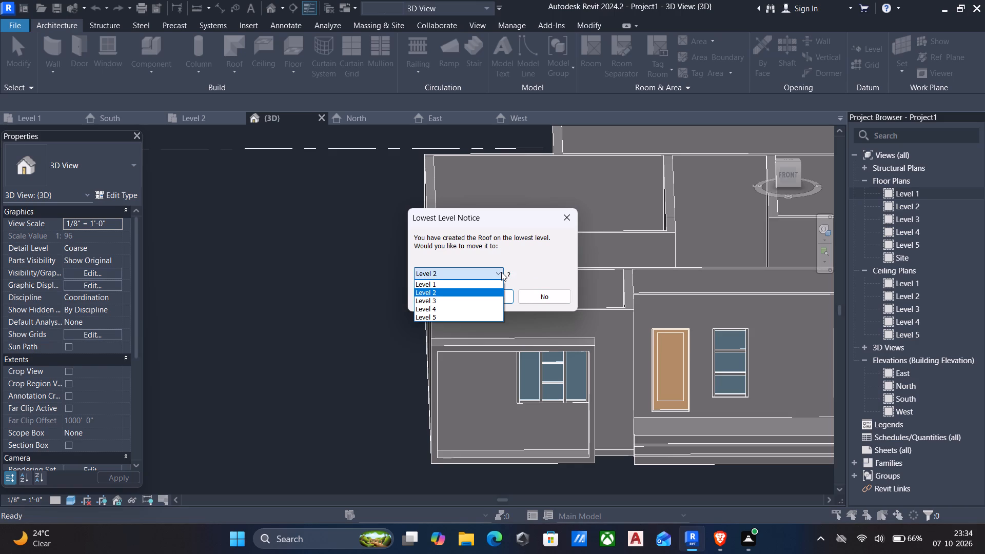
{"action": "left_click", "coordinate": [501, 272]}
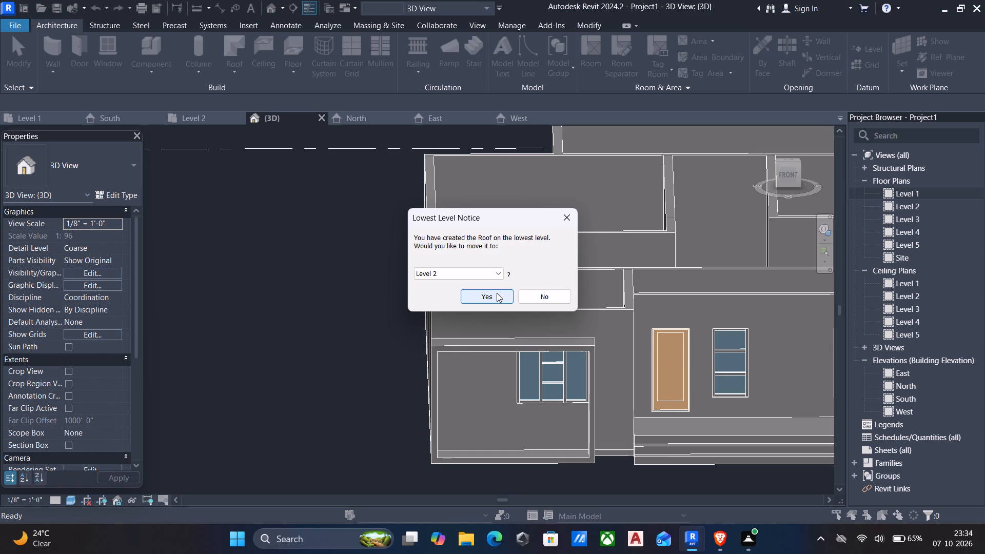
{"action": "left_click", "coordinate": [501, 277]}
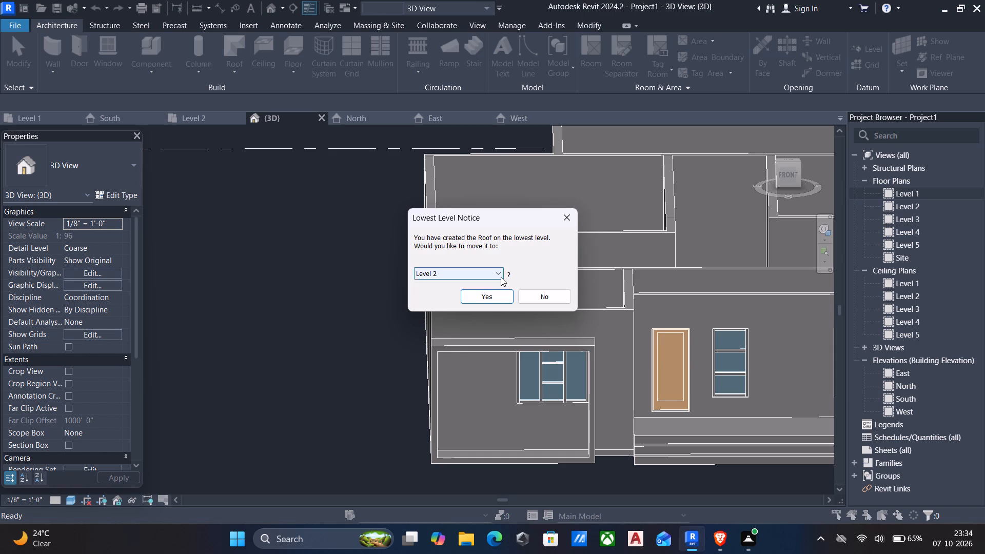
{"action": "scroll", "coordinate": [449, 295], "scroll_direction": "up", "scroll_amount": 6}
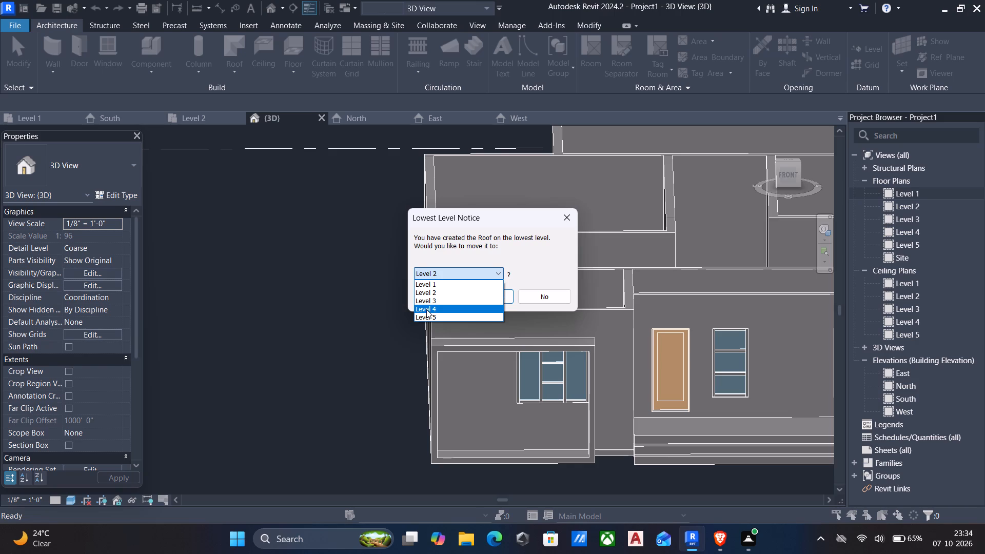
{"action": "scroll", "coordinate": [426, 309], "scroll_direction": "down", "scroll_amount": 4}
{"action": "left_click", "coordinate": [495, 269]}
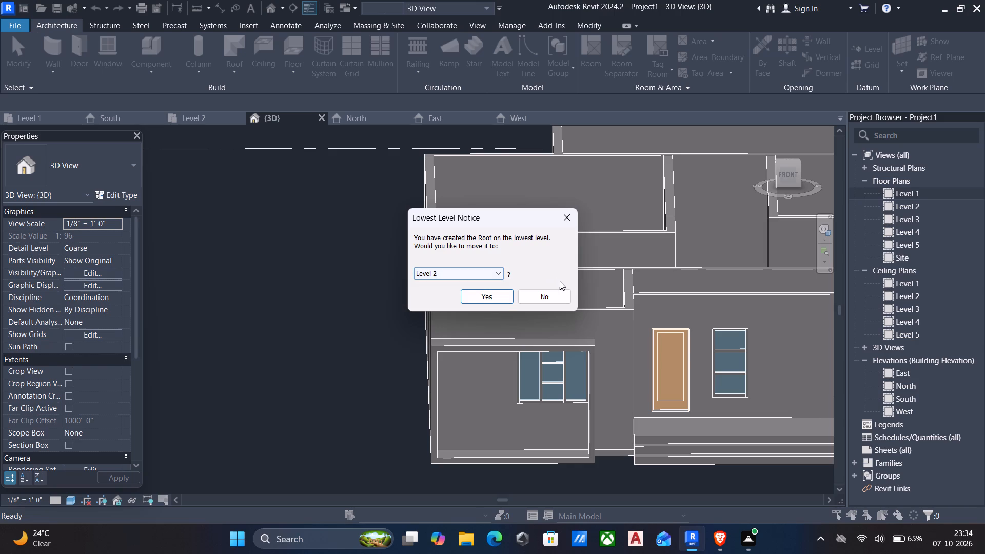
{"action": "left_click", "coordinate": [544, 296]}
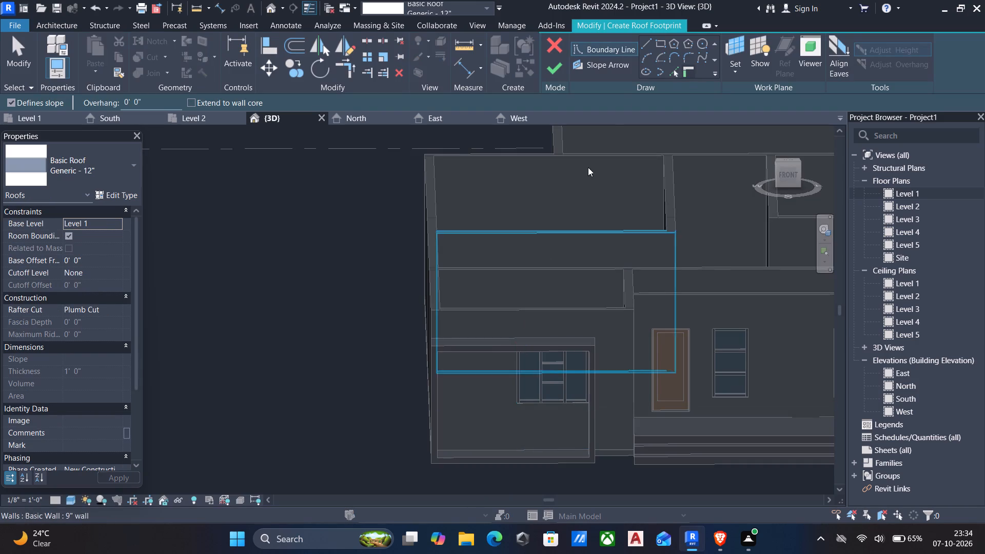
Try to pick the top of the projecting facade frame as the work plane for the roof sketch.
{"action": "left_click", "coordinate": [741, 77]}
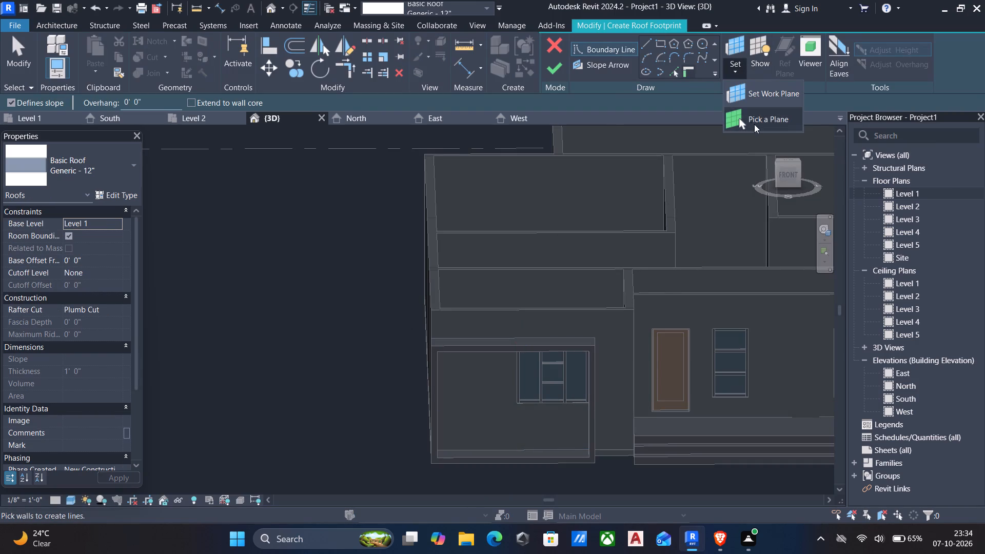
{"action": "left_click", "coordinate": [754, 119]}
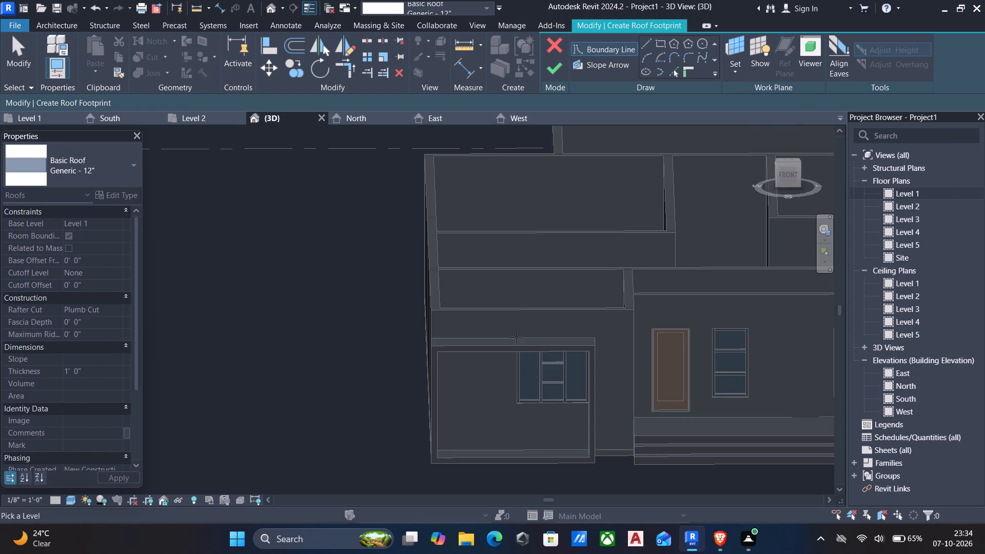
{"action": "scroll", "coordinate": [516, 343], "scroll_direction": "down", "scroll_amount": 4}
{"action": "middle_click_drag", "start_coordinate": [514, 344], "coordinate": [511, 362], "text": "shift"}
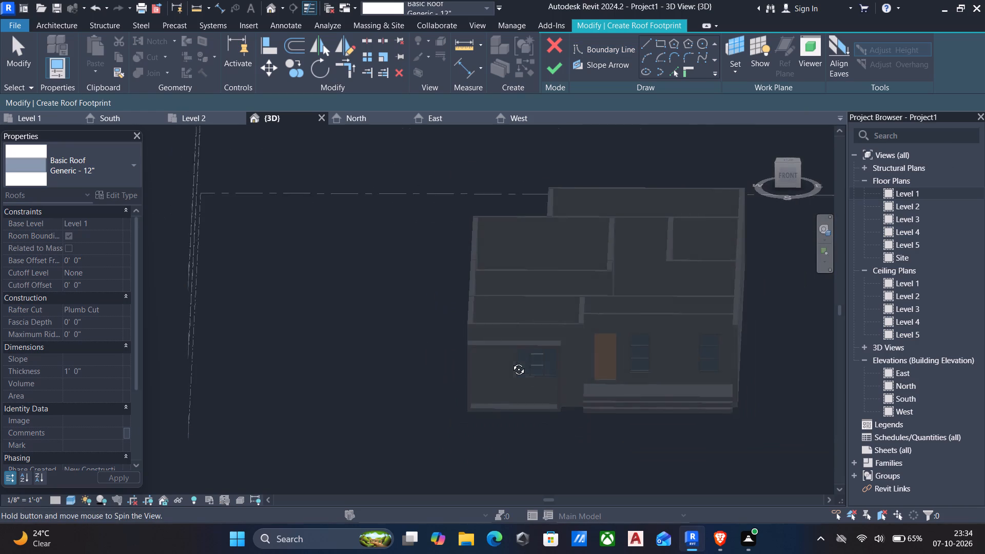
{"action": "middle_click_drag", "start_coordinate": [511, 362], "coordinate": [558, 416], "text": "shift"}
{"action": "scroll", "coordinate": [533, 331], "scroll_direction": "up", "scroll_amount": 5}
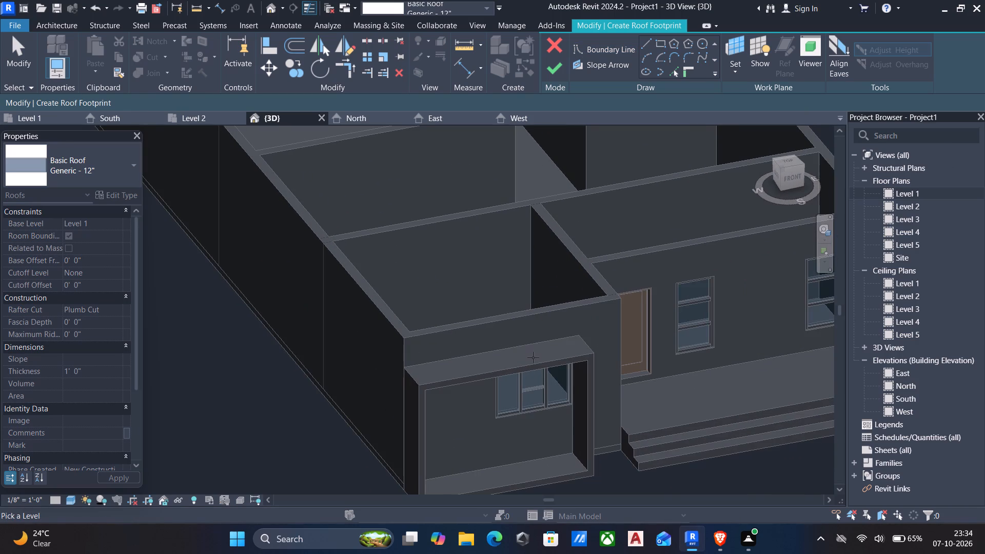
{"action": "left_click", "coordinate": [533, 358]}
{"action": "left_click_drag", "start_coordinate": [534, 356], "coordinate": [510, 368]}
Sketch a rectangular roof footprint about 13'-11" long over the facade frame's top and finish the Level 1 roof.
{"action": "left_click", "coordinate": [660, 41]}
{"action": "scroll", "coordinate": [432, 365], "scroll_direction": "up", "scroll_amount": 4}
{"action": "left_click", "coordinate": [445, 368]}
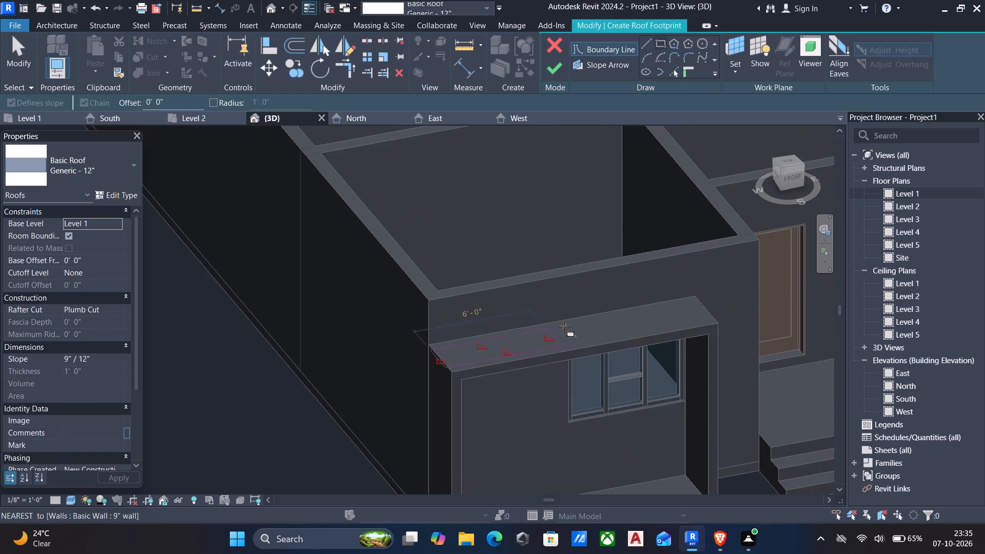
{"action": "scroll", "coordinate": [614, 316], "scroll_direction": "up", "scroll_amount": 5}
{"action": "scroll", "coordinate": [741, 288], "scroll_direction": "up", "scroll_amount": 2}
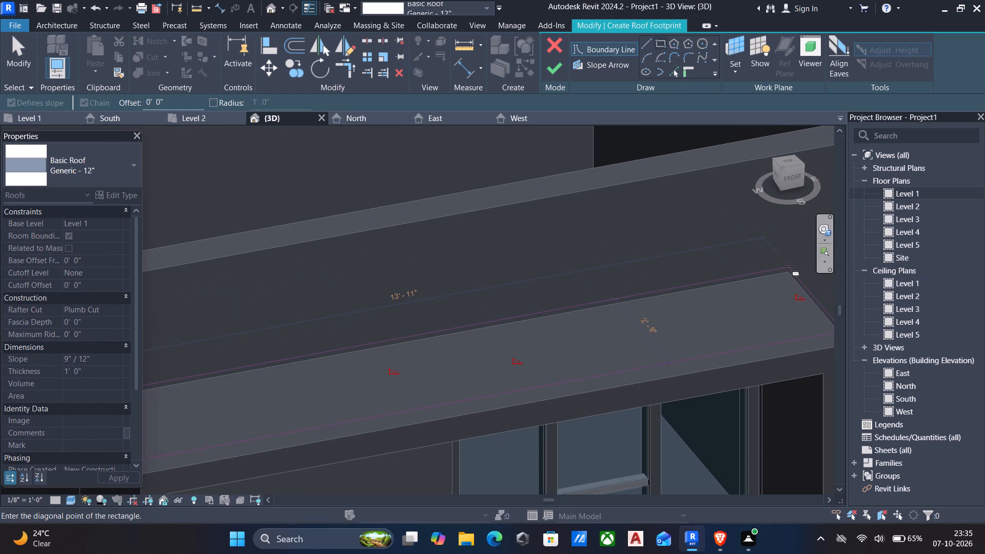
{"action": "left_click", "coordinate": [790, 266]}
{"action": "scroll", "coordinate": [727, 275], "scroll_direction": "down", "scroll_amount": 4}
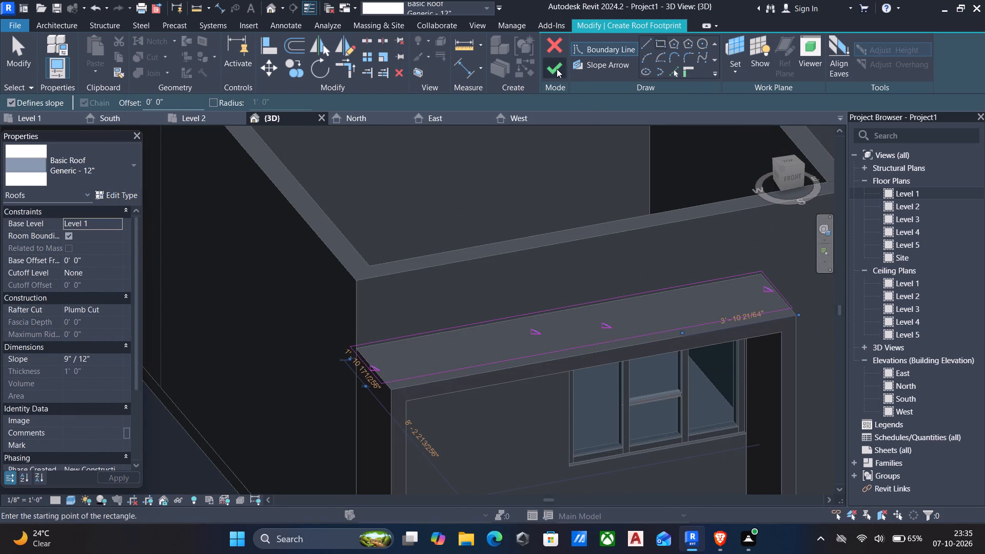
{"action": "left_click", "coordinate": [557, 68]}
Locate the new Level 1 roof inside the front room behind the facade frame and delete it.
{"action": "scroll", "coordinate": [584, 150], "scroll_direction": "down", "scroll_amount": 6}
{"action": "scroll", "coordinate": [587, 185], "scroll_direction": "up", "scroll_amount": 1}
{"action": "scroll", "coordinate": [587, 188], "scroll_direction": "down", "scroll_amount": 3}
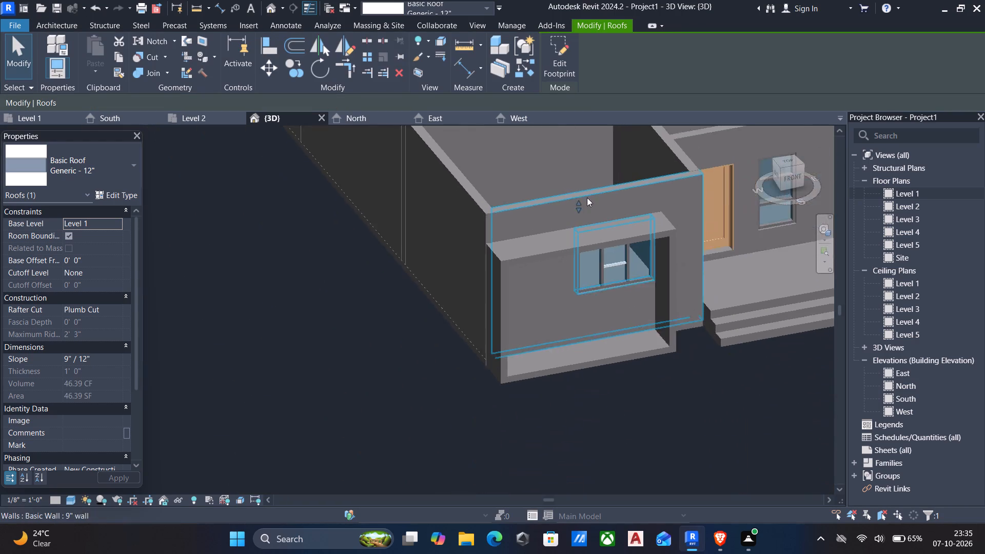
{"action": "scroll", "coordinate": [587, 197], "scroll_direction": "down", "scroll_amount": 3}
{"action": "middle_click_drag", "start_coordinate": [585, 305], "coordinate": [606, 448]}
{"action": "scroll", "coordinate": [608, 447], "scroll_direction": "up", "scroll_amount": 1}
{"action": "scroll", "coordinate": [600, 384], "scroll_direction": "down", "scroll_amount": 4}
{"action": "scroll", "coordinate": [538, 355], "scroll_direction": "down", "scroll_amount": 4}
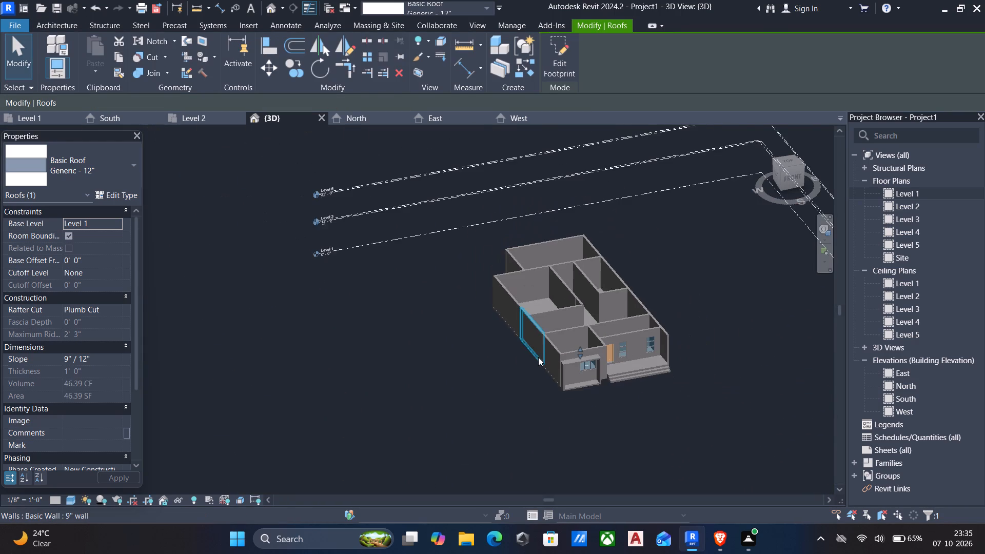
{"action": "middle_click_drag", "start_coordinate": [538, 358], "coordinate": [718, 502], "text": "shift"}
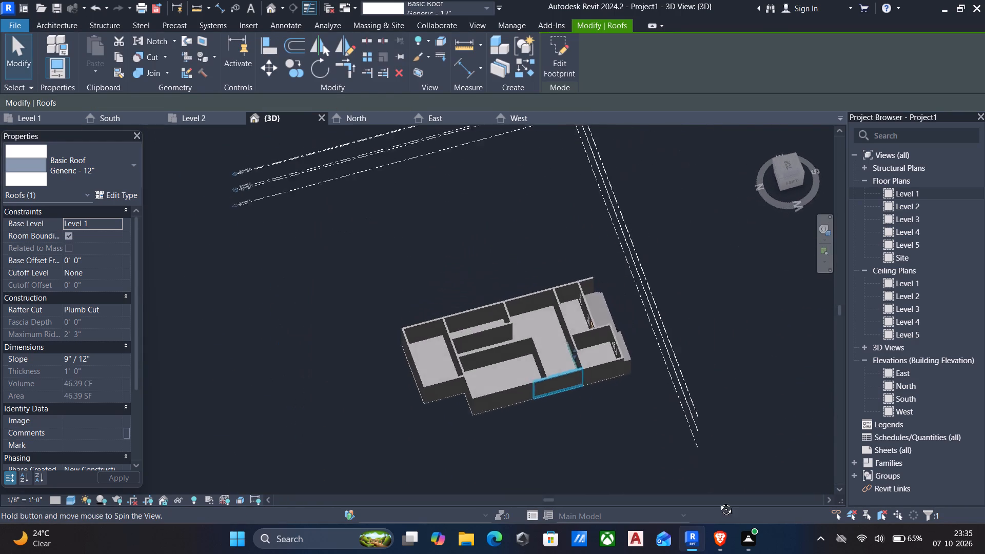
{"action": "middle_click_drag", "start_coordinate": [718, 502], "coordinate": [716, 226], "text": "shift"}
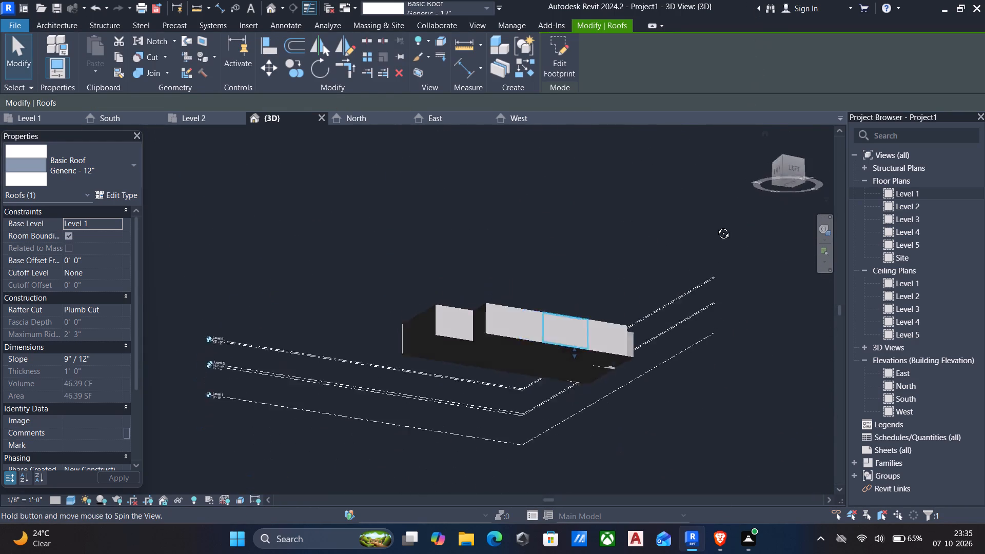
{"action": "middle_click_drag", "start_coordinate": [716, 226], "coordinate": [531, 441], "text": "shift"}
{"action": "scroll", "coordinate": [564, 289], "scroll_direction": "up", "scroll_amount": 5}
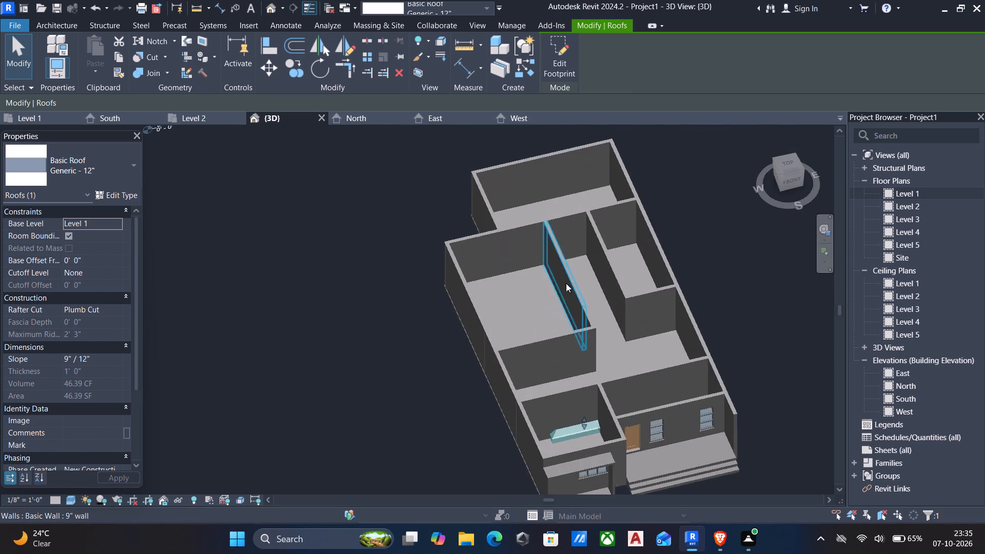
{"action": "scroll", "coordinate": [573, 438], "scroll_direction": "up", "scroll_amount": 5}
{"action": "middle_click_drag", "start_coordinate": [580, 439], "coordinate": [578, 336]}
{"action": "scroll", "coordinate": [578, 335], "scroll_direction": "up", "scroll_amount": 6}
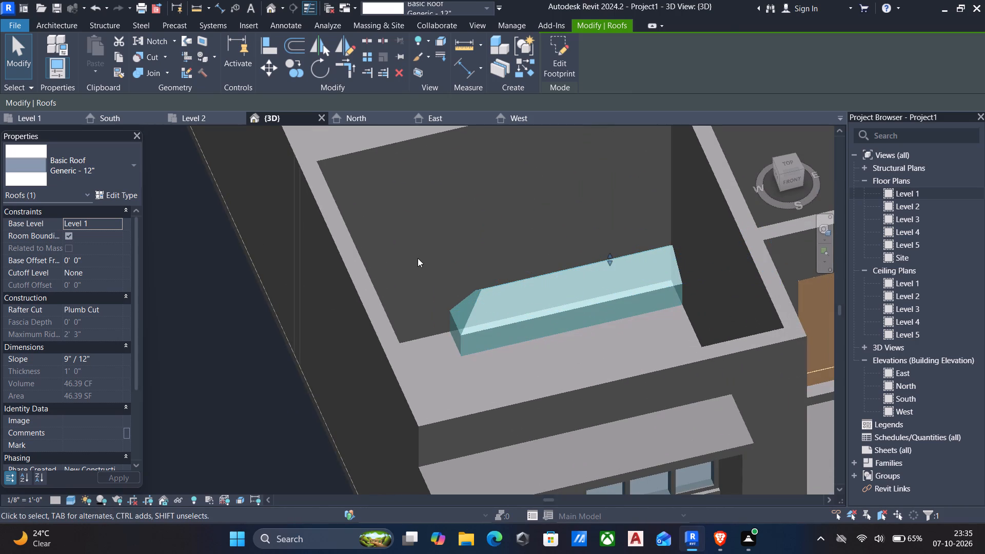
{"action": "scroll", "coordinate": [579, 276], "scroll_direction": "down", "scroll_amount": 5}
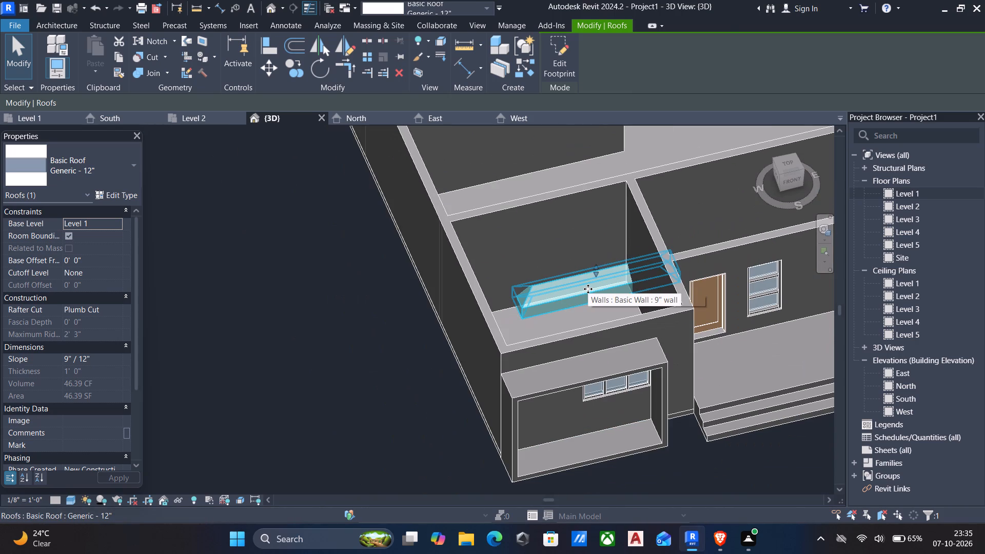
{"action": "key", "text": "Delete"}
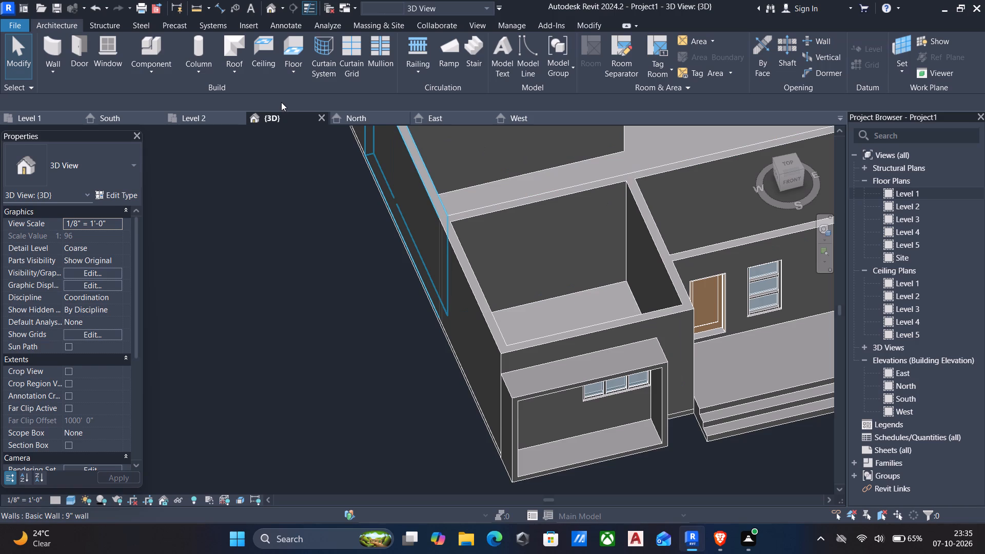
Create a roof by footprint on Level 2 from a 13'-6" by 3'-0" rectangle traced over the facade frame's top.
{"action": "left_click", "coordinate": [235, 72]}
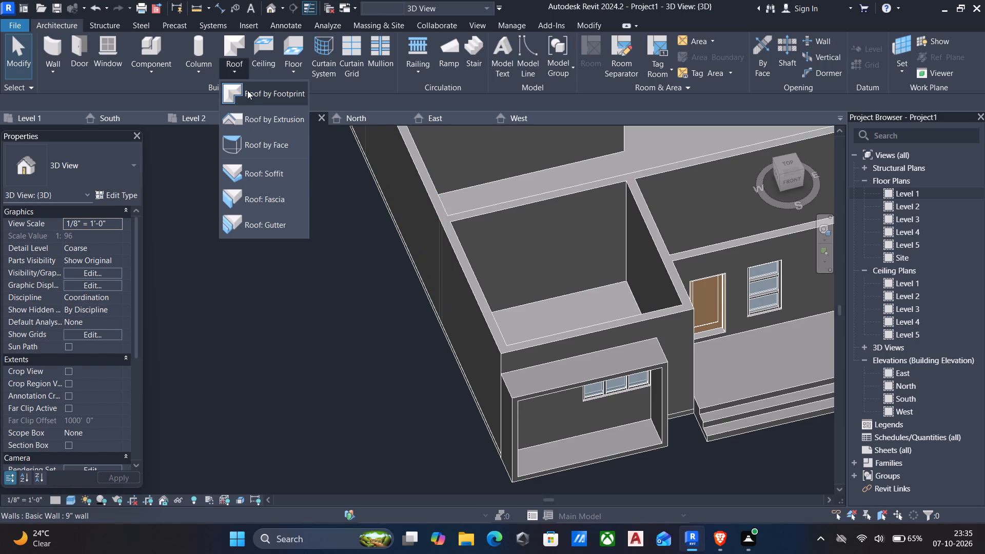
{"action": "left_click", "coordinate": [259, 97]}
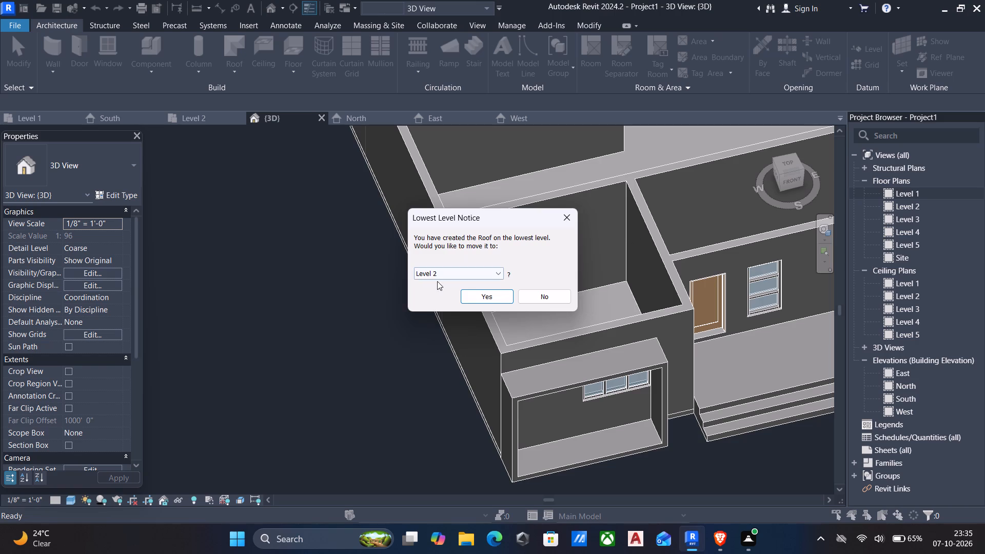
{"action": "left_click", "coordinate": [496, 299]}
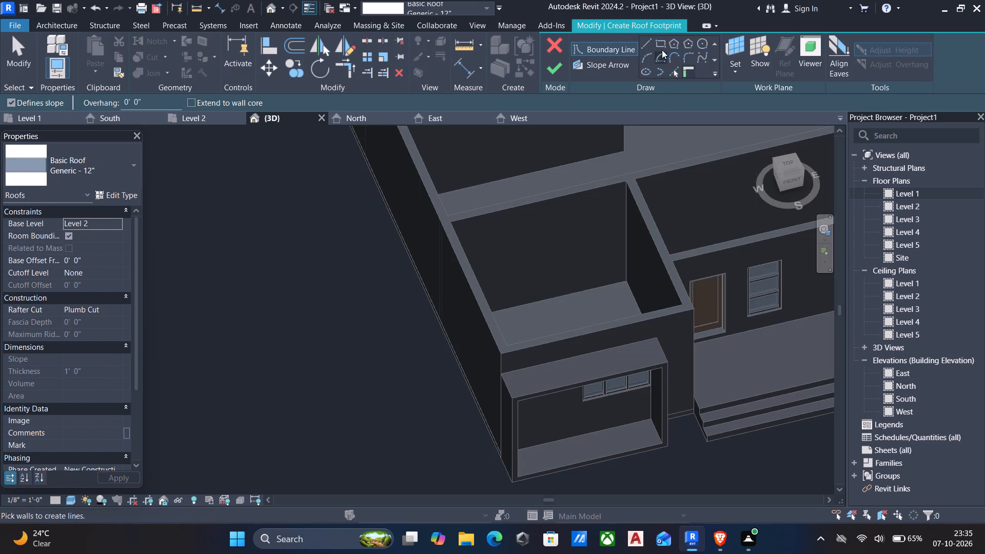
{"action": "left_click", "coordinate": [659, 46]}
{"action": "scroll", "coordinate": [533, 395], "scroll_direction": "up", "scroll_amount": 4}
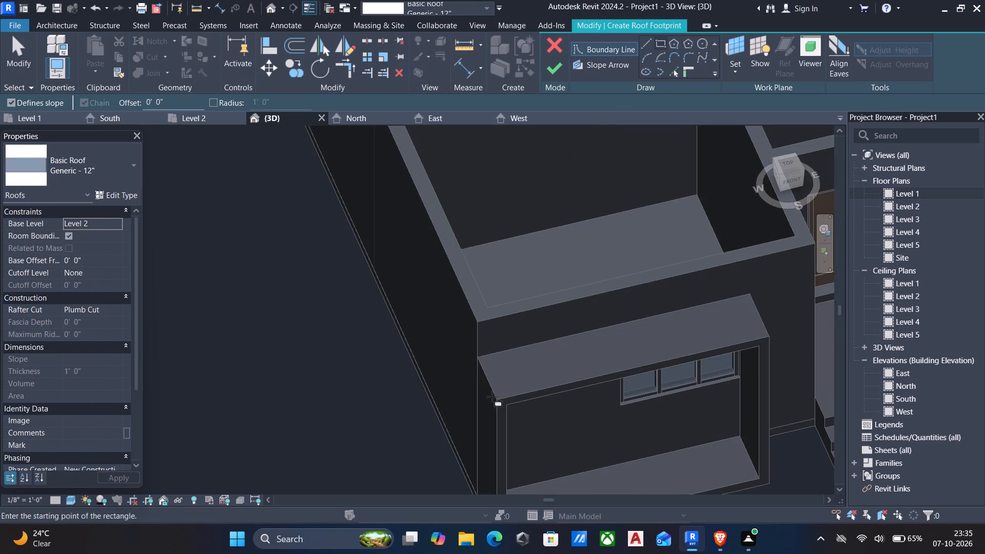
{"action": "left_click", "coordinate": [498, 399]}
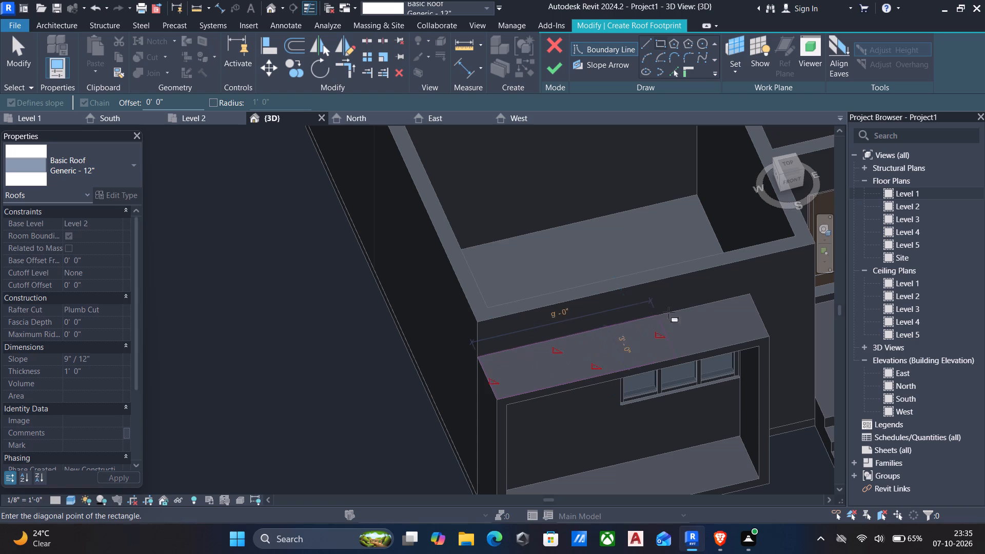
{"action": "left_click", "coordinate": [748, 295]}
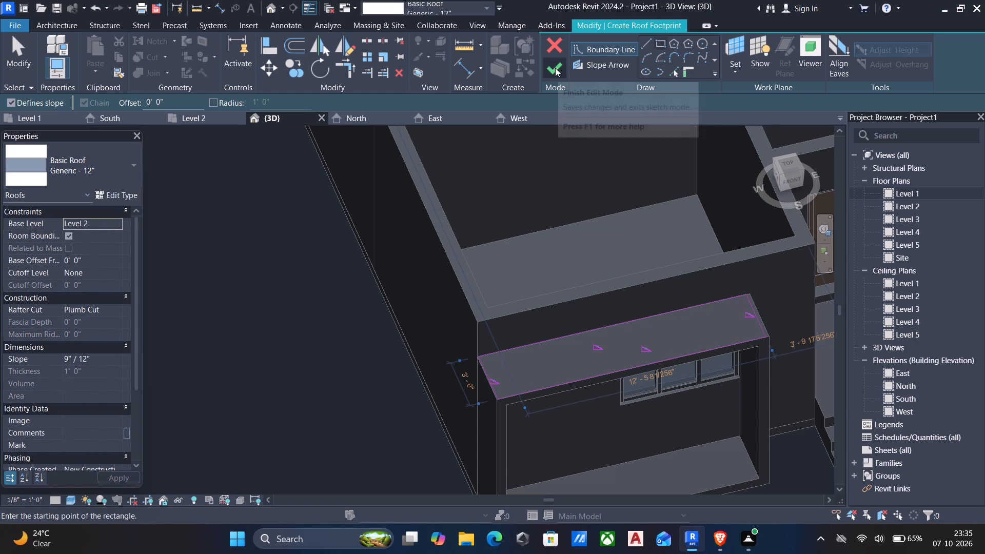
{"action": "left_click", "coordinate": [555, 68]}
Examine the new roof's position relative to the facade frame and the front wall.
{"action": "scroll", "coordinate": [626, 258], "scroll_direction": "down", "scroll_amount": 4}
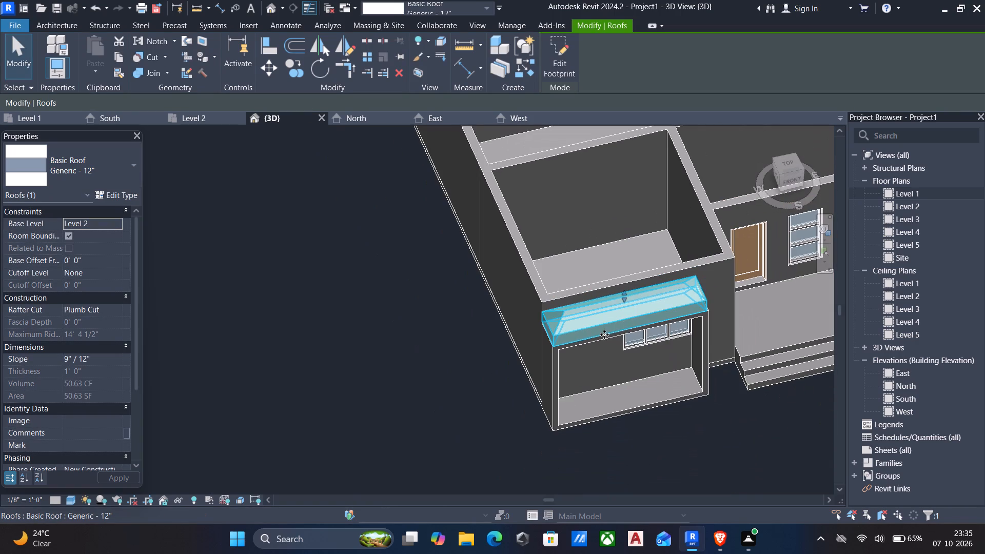
{"action": "scroll", "coordinate": [602, 338], "scroll_direction": "down", "scroll_amount": 1}
{"action": "middle_click_drag", "start_coordinate": [597, 347], "coordinate": [520, 182], "text": "shift"}
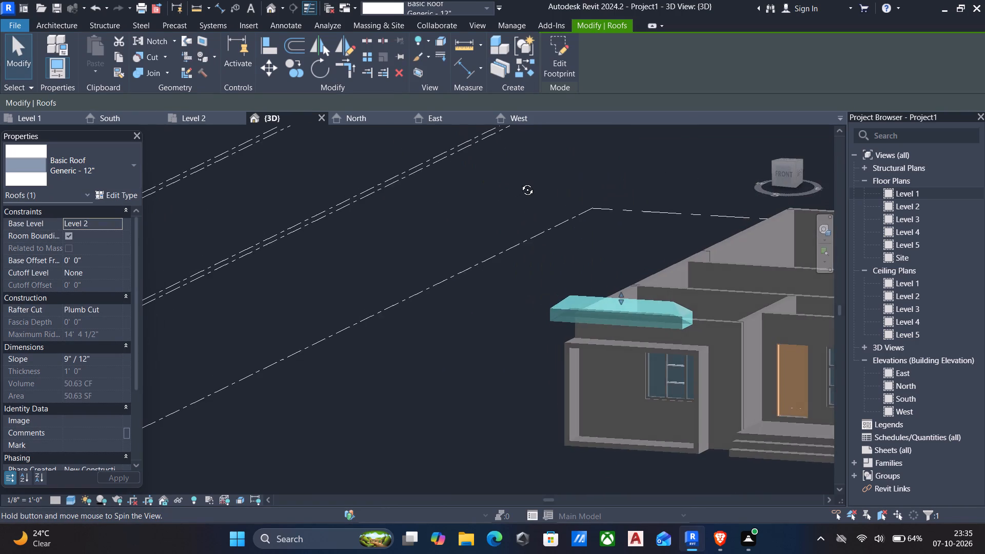
{"action": "middle_click_drag", "start_coordinate": [520, 182], "coordinate": [600, 226], "text": "shift"}
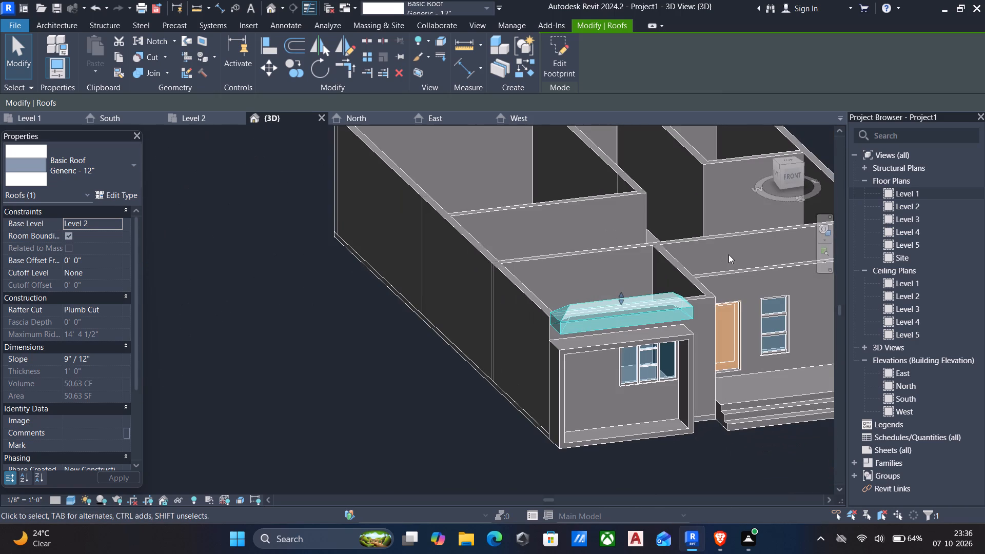
{"action": "scroll", "coordinate": [657, 356], "scroll_direction": "up", "scroll_amount": 3}
{"action": "scroll", "coordinate": [657, 356], "scroll_direction": "down", "scroll_amount": 2}
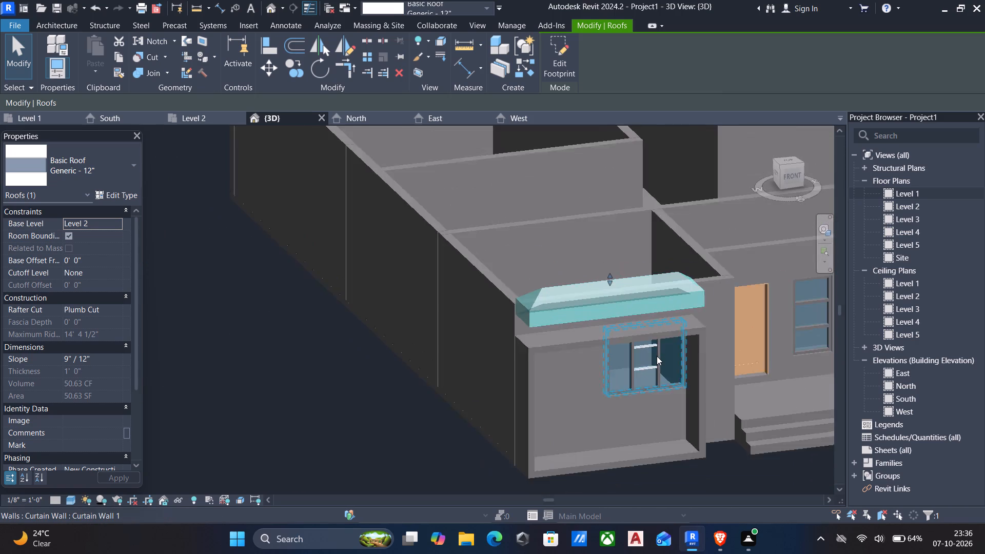
Delete the Level 2 roof above the facade frame.
{"action": "scroll", "coordinate": [657, 356], "scroll_direction": "down", "scroll_amount": 1}
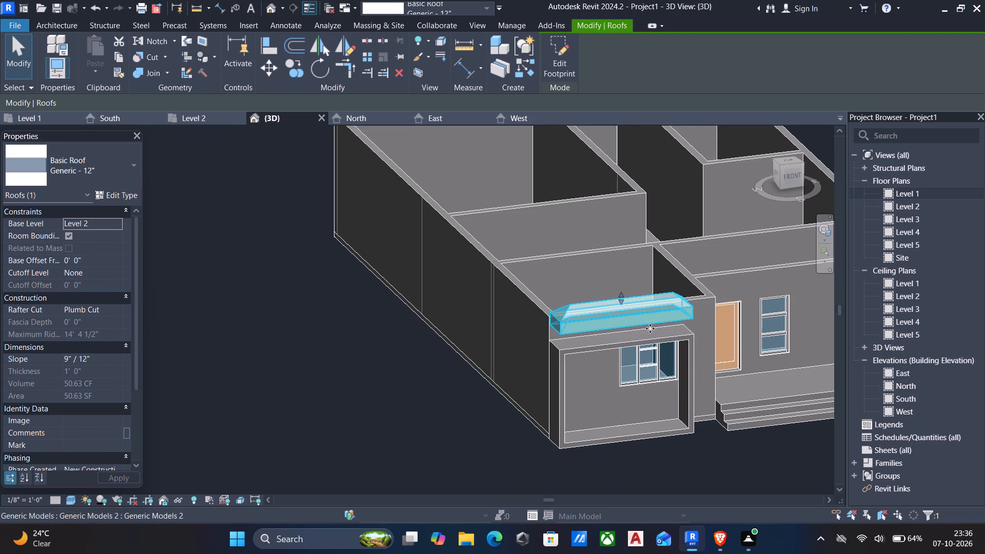
{"action": "key", "text": "Delete"}
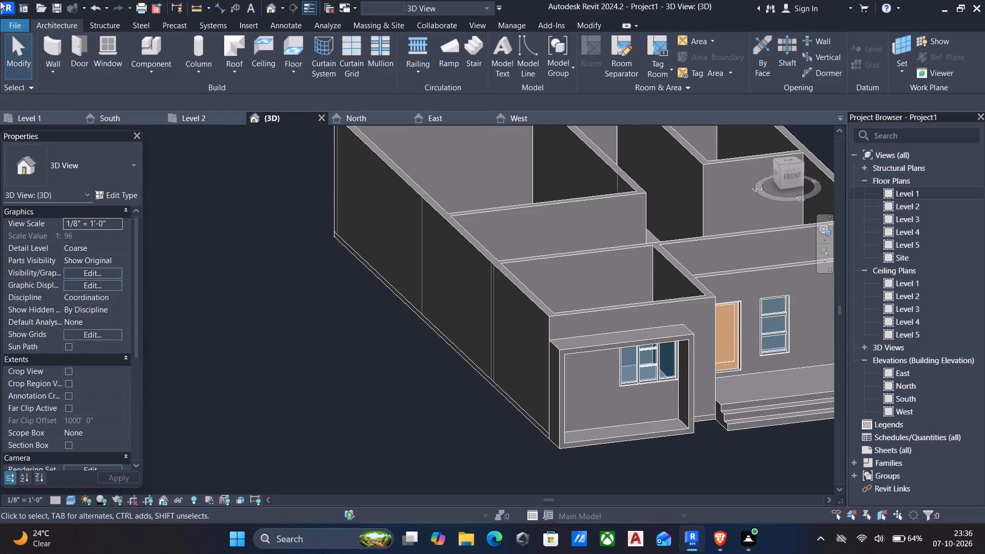
Start a roof by footprint on Level 2, set the overhang to 1', and trace a rectangle about 13'-9" long over the facade frame's top.
{"action": "left_click", "coordinate": [55, 18]}
{"action": "left_click", "coordinate": [233, 70]}
{"action": "left_click", "coordinate": [266, 93]}
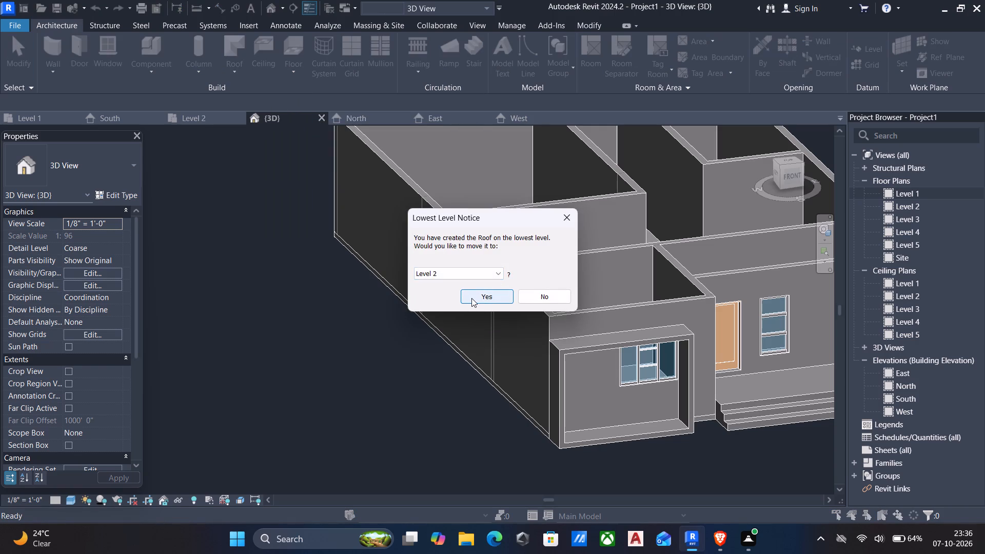
{"action": "left_click", "coordinate": [471, 298]}
{"action": "scroll", "coordinate": [569, 358], "scroll_direction": "up", "scroll_amount": 4}
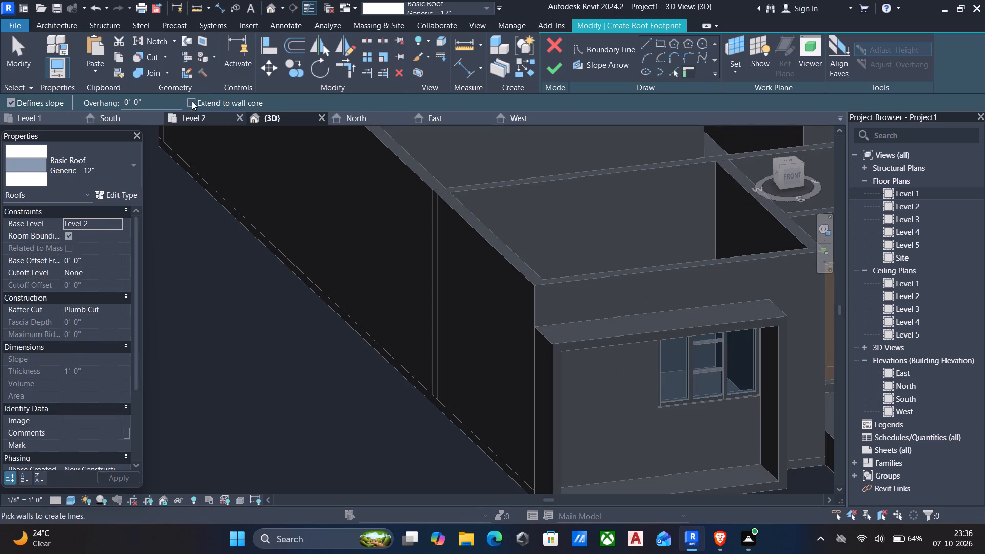
{"action": "left_click_drag", "start_coordinate": [176, 104], "coordinate": [0, 110]}
{"action": "type", "text": "1'"}
{"action": "scroll", "coordinate": [542, 354], "scroll_direction": "up", "scroll_amount": 5}
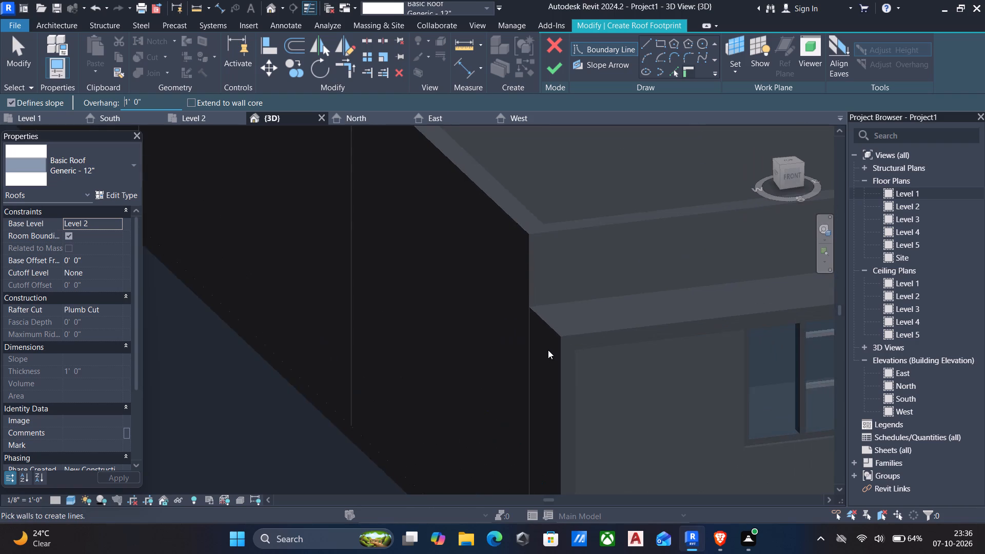
{"action": "left_click", "coordinate": [662, 42]}
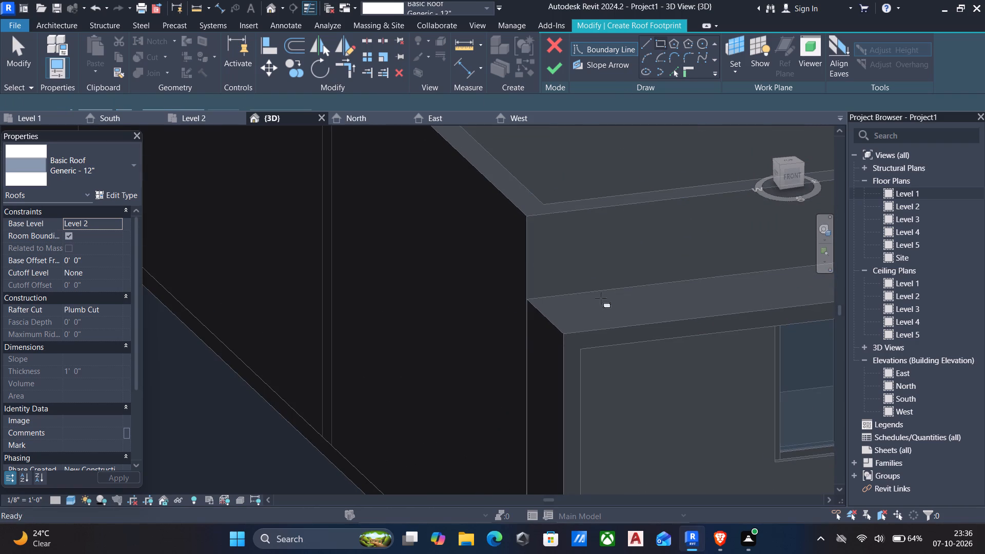
{"action": "scroll", "coordinate": [576, 331], "scroll_direction": "up", "scroll_amount": 3}
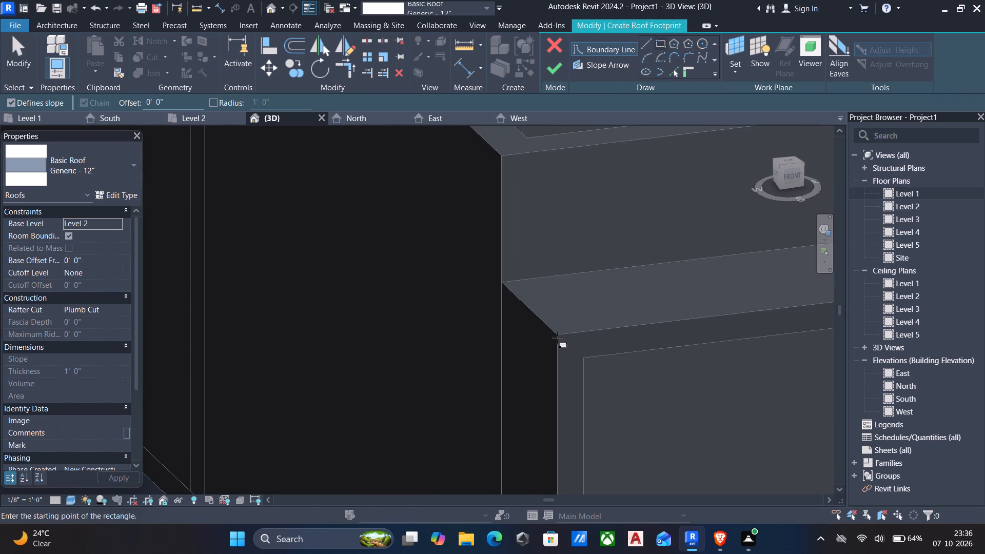
{"action": "left_click", "coordinate": [557, 337]}
{"action": "scroll", "coordinate": [605, 355], "scroll_direction": "down", "scroll_amount": 1}
{"action": "middle_click_drag", "start_coordinate": [606, 356], "coordinate": [532, 402]}
{"action": "scroll", "coordinate": [535, 399], "scroll_direction": "up", "scroll_amount": 2}
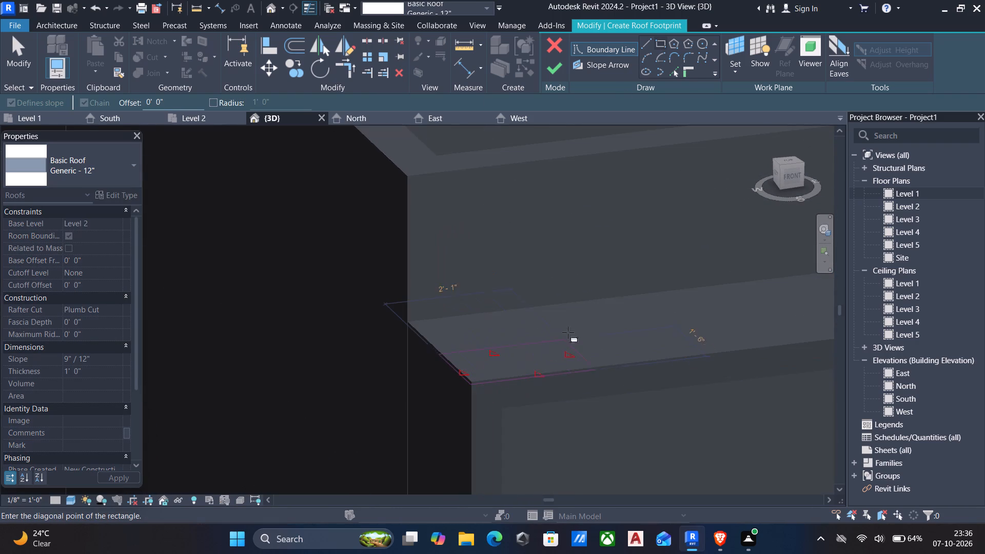
{"action": "scroll", "coordinate": [592, 319], "scroll_direction": "down", "scroll_amount": 1}
{"action": "middle_click_drag", "start_coordinate": [591, 319], "coordinate": [328, 382]}
{"action": "scroll", "coordinate": [523, 337], "scroll_direction": "up", "scroll_amount": 1}
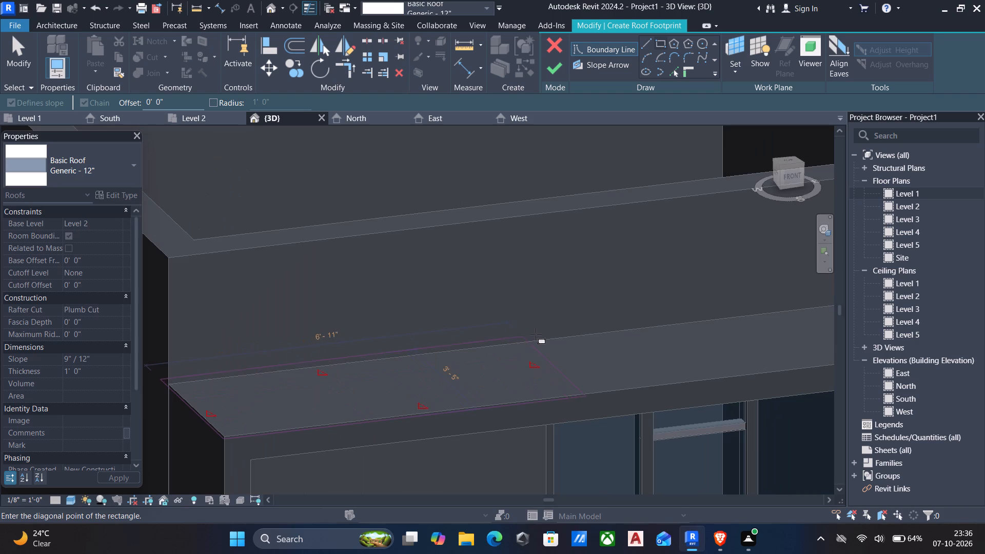
{"action": "scroll", "coordinate": [537, 333], "scroll_direction": "down", "scroll_amount": 3}
{"action": "scroll", "coordinate": [557, 332], "scroll_direction": "up", "scroll_amount": 5}
{"action": "scroll", "coordinate": [634, 313], "scroll_direction": "down", "scroll_amount": 1}
{"action": "scroll", "coordinate": [640, 320], "scroll_direction": "up", "scroll_amount": 4}
{"action": "scroll", "coordinate": [646, 327], "scroll_direction": "down", "scroll_amount": 4}
{"action": "middle_click_drag", "start_coordinate": [508, 384], "coordinate": [422, 386]}
{"action": "scroll", "coordinate": [645, 335], "scroll_direction": "up", "scroll_amount": 3}
{"action": "scroll", "coordinate": [652, 333], "scroll_direction": "down", "scroll_amount": 3}
{"action": "middle_click_drag", "start_coordinate": [649, 336], "coordinate": [419, 395]}
{"action": "scroll", "coordinate": [419, 395], "scroll_direction": "up", "scroll_amount": 1}
{"action": "scroll", "coordinate": [689, 365], "scroll_direction": "up", "scroll_amount": 5}
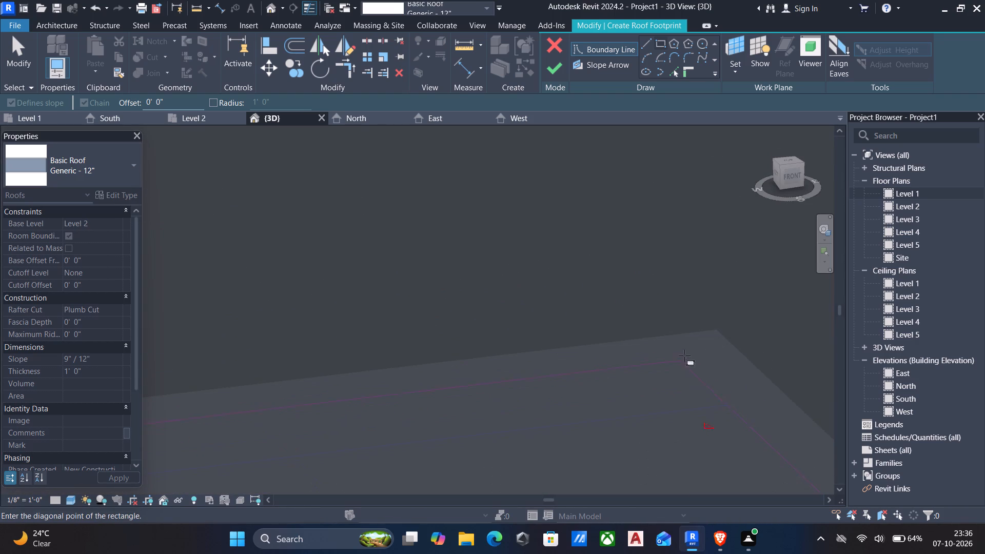
{"action": "scroll", "coordinate": [718, 335], "scroll_direction": "up", "scroll_amount": 5}
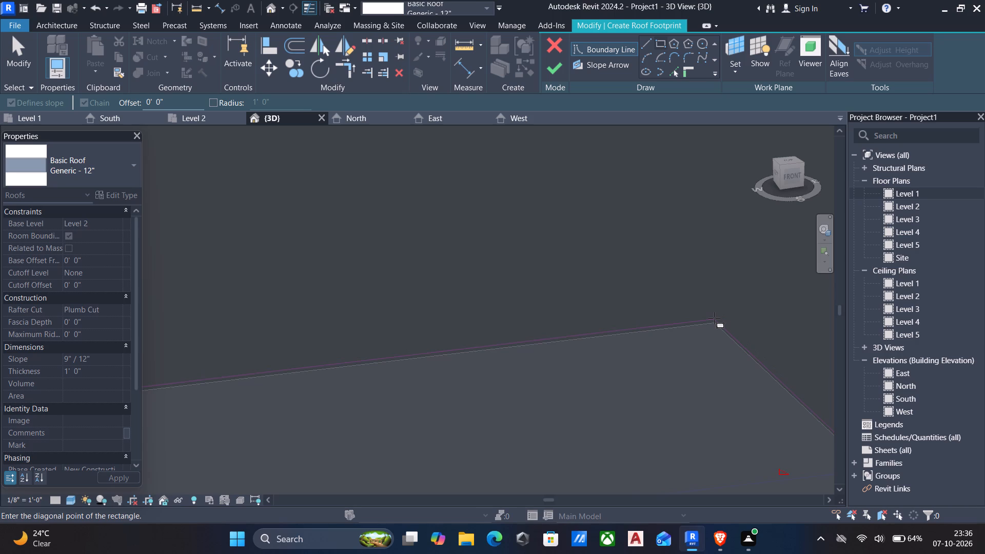
{"action": "scroll", "coordinate": [714, 318], "scroll_direction": "up", "scroll_amount": 9}
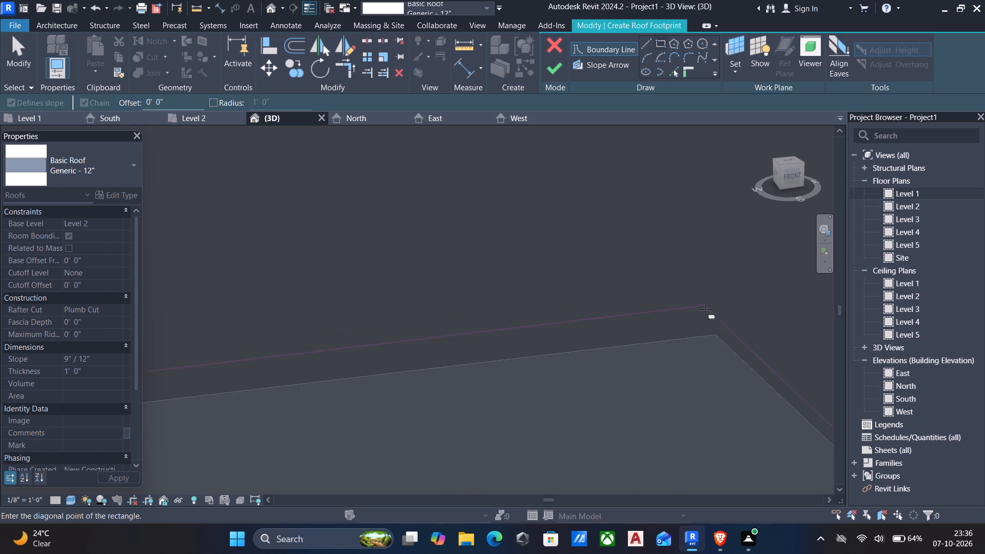
{"action": "left_click", "coordinate": [719, 329]}
{"action": "scroll", "coordinate": [714, 365], "scroll_direction": "down", "scroll_amount": 4}
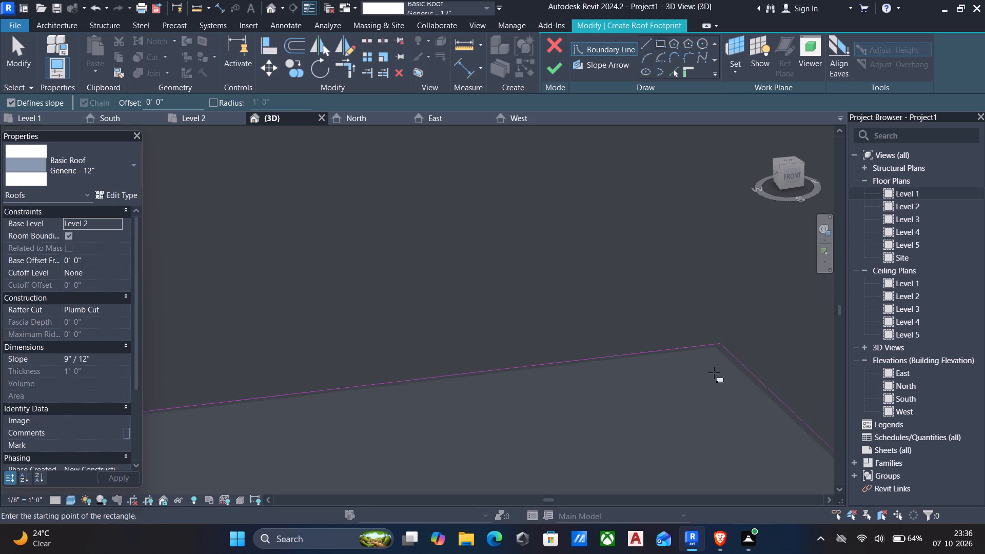
{"action": "middle_click_drag", "start_coordinate": [714, 373], "coordinate": [753, 325]}
{"action": "key", "text": "Escape"}
{"action": "scroll", "coordinate": [553, 316], "scroll_direction": "up", "scroll_amount": 5}
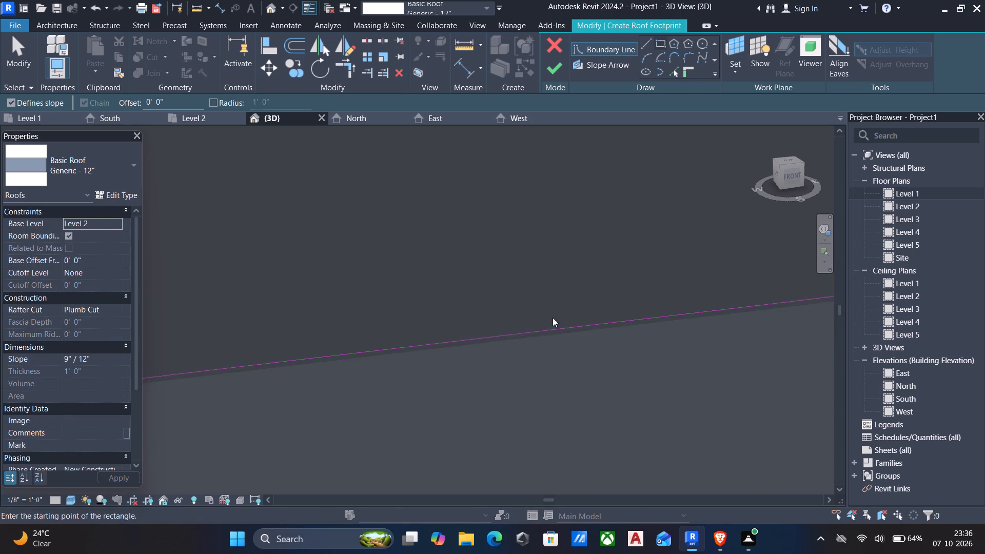
{"action": "key", "text": "Escape"}
Nudge the footprint's wall-side edge and its door-side end edge to align with the frame's top outline.
{"action": "left_click", "coordinate": [553, 331]}
{"action": "key", "text": "Down"}
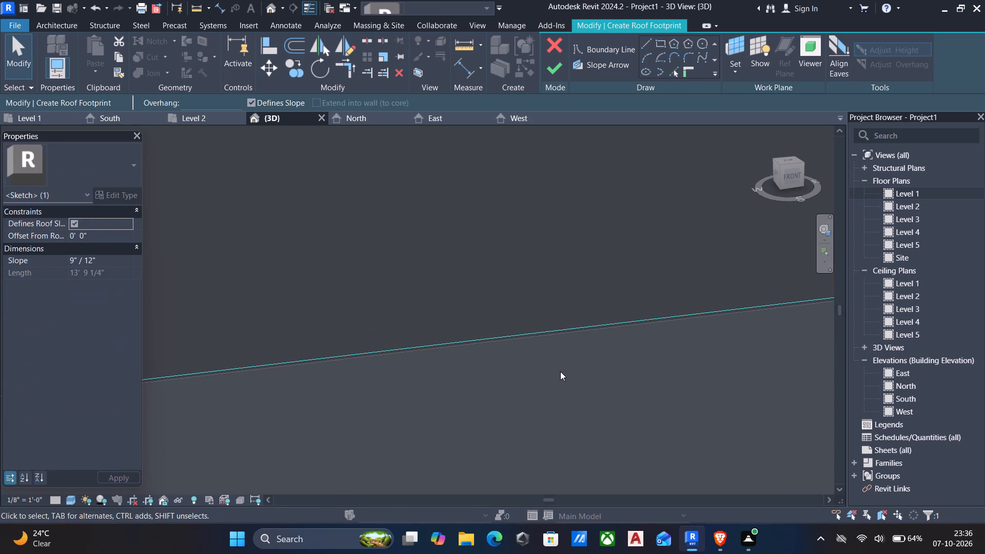
{"action": "key", "text": "Down"}
{"action": "scroll", "coordinate": [566, 378], "scroll_direction": "down", "scroll_amount": 5}
{"action": "scroll", "coordinate": [567, 381], "scroll_direction": "up", "scroll_amount": 1}
{"action": "scroll", "coordinate": [572, 375], "scroll_direction": "down", "scroll_amount": 5}
{"action": "middle_click_drag", "start_coordinate": [577, 376], "coordinate": [596, 351]}
{"action": "scroll", "coordinate": [601, 345], "scroll_direction": "up", "scroll_amount": 1}
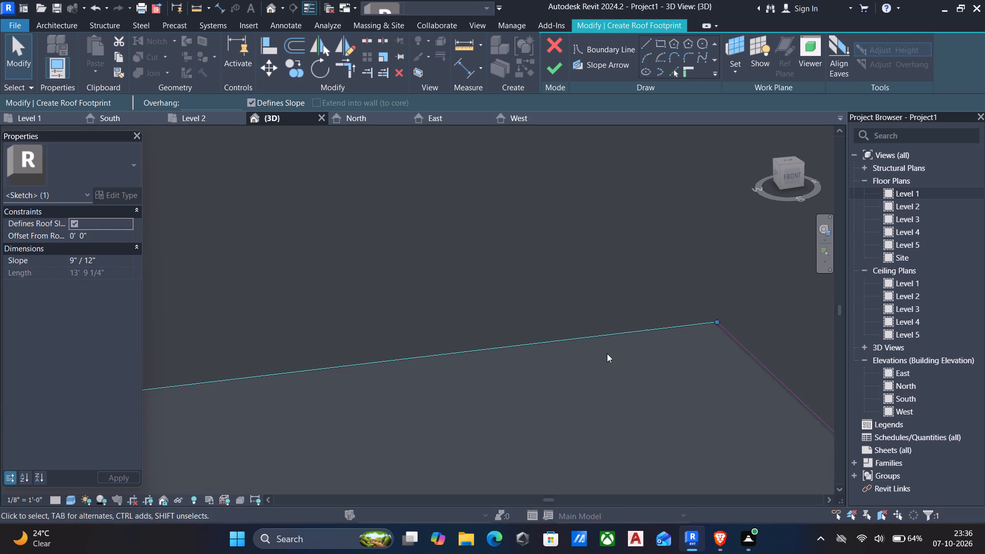
{"action": "scroll", "coordinate": [607, 363], "scroll_direction": "down", "scroll_amount": 1}
{"action": "middle_click_drag", "start_coordinate": [607, 368], "coordinate": [628, 321]}
{"action": "scroll", "coordinate": [628, 316], "scroll_direction": "up", "scroll_amount": 1}
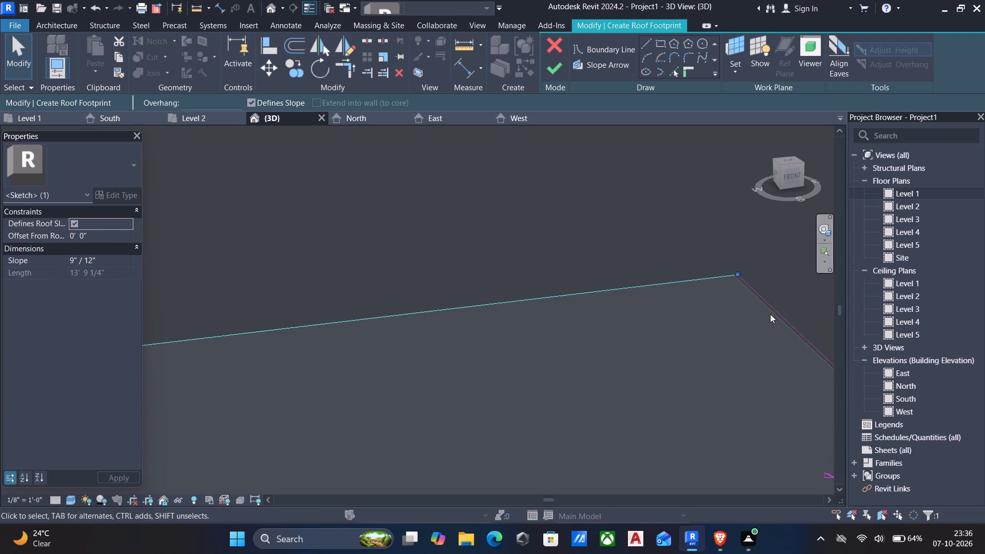
{"action": "left_click", "coordinate": [783, 313]}
{"action": "key", "text": "Right"}
{"action": "scroll", "coordinate": [759, 369], "scroll_direction": "down", "scroll_amount": 4}
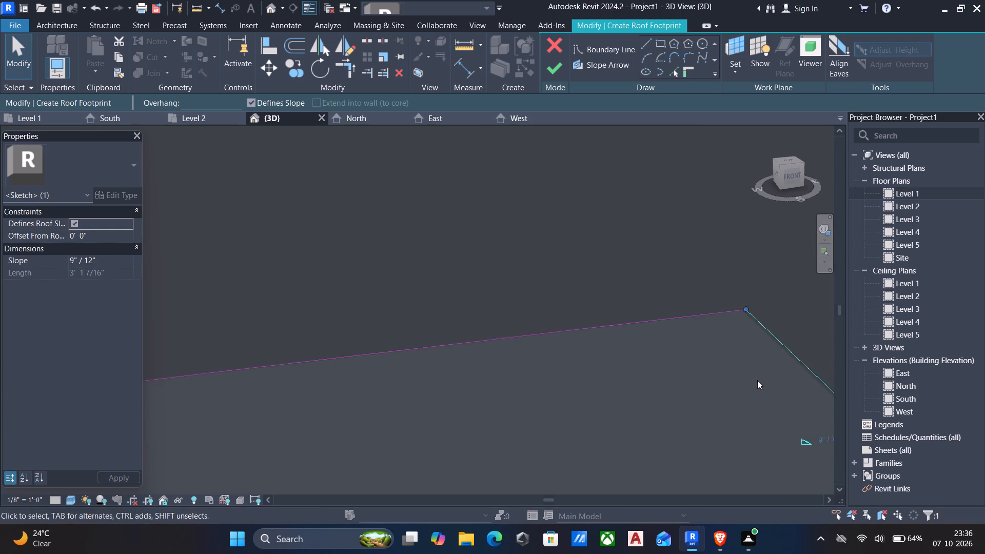
{"action": "key", "text": "Right"}
{"action": "scroll", "coordinate": [664, 382], "scroll_direction": "down", "scroll_amount": 2}
{"action": "middle_click_drag", "start_coordinate": [662, 383], "coordinate": [711, 221]}
{"action": "scroll", "coordinate": [548, 275], "scroll_direction": "down", "scroll_amount": 4}
{"action": "middle_click_drag", "start_coordinate": [543, 288], "coordinate": [686, 268]}
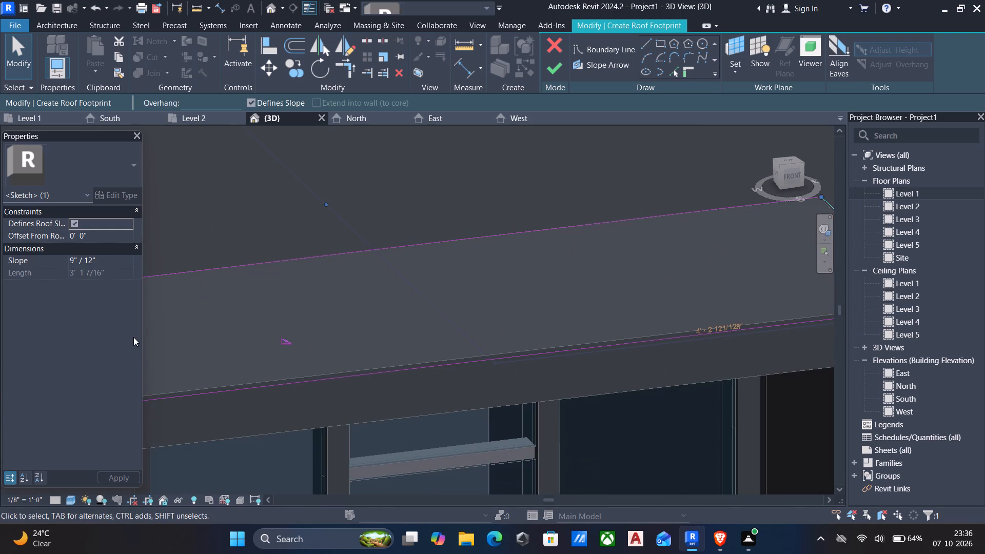
Nudge the footprint's far end edge and front edge outward to about 13'-10" by 3'-2", and finish the roof.
{"action": "scroll", "coordinate": [133, 337], "scroll_direction": "up", "scroll_amount": 1}
{"action": "scroll", "coordinate": [209, 330], "scroll_direction": "down", "scroll_amount": 1}
{"action": "middle_click_drag", "start_coordinate": [214, 329], "coordinate": [517, 293]}
{"action": "middle_click_drag", "start_coordinate": [363, 318], "coordinate": [645, 256]}
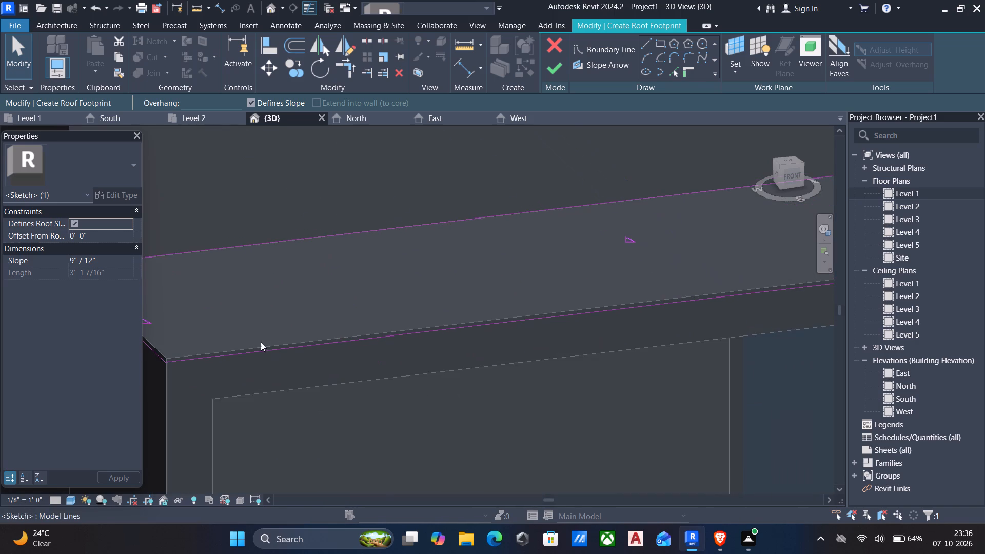
{"action": "middle_click_drag", "start_coordinate": [274, 332], "coordinate": [523, 295]}
{"action": "scroll", "coordinate": [406, 305], "scroll_direction": "up", "scroll_amount": 1}
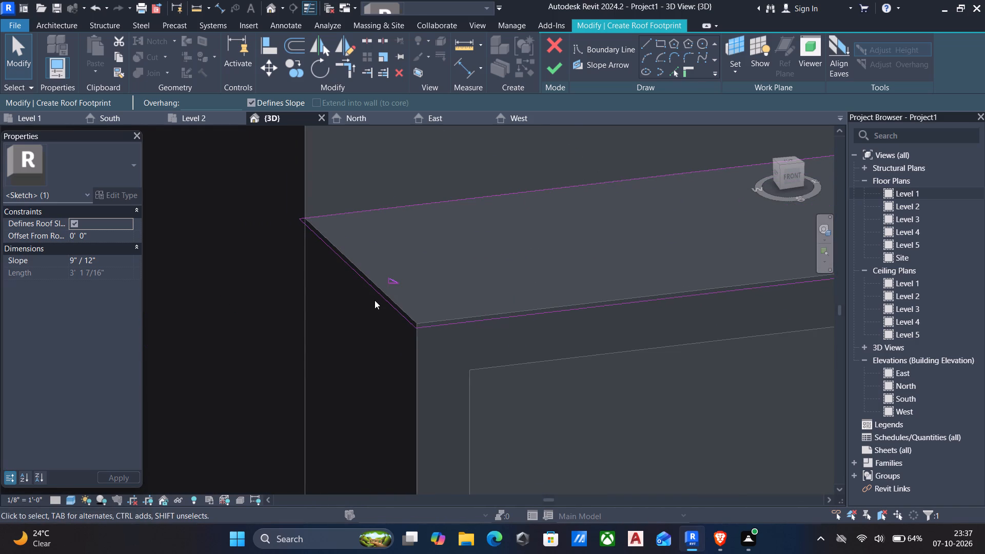
{"action": "left_click", "coordinate": [377, 295]}
{"action": "key", "text": "Left"}
{"action": "key", "text": "Left"}
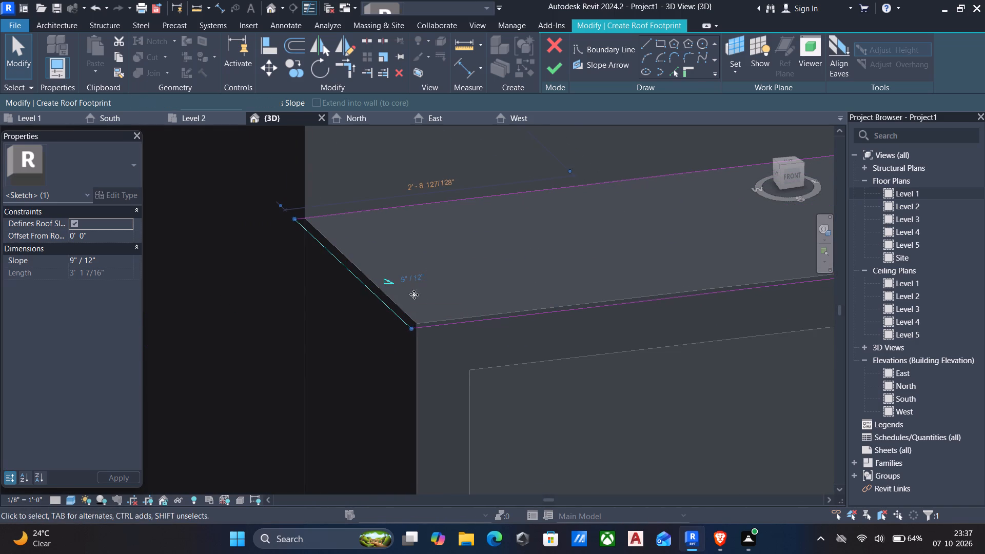
{"action": "left_click", "coordinate": [478, 322]}
{"action": "key", "text": "Down"}
{"action": "key", "text": "Down"}
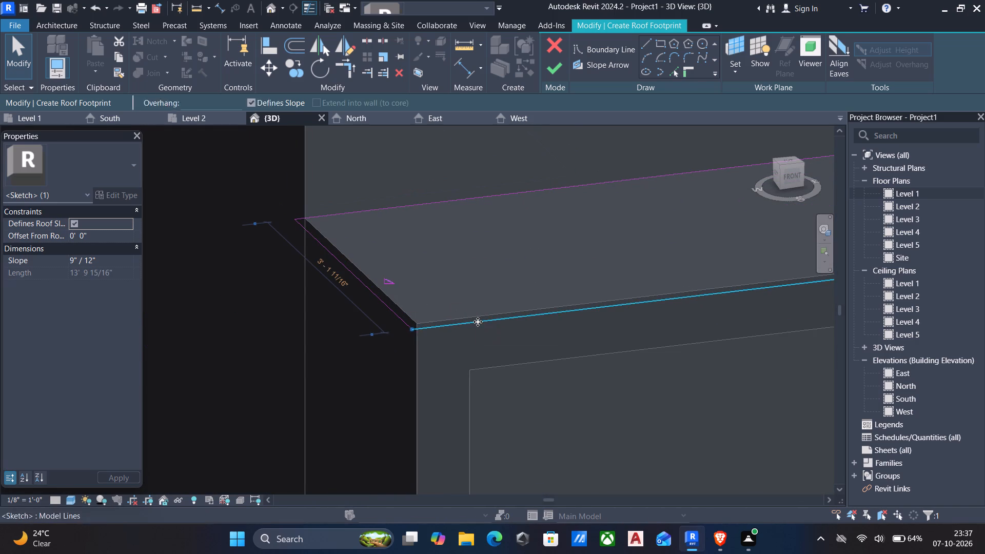
{"action": "scroll", "coordinate": [494, 340], "scroll_direction": "down", "scroll_amount": 4}
{"action": "key", "text": "Down"}
{"action": "middle_click_drag", "start_coordinate": [518, 360], "coordinate": [422, 430]}
{"action": "scroll", "coordinate": [561, 401], "scroll_direction": "down", "scroll_amount": 2}
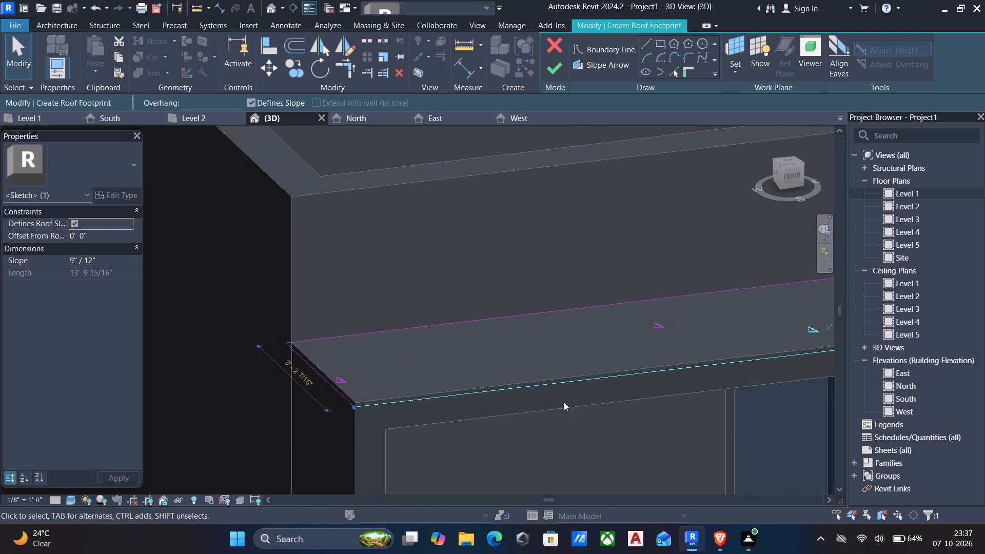
{"action": "scroll", "coordinate": [564, 402], "scroll_direction": "down", "scroll_amount": 2}
{"action": "middle_click_drag", "start_coordinate": [574, 412], "coordinate": [417, 389]}
{"action": "scroll", "coordinate": [416, 389], "scroll_direction": "up", "scroll_amount": 1}
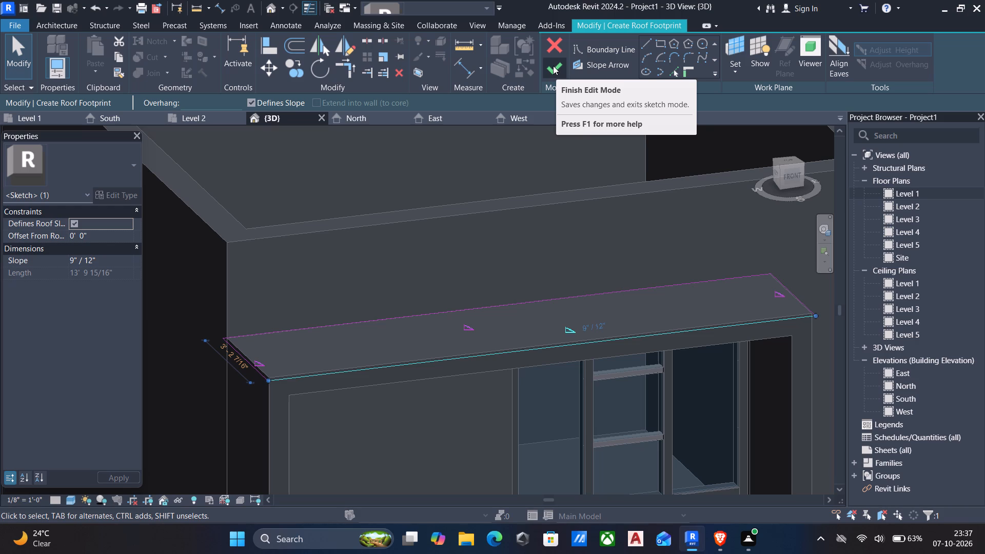
{"action": "left_click", "coordinate": [553, 66]}
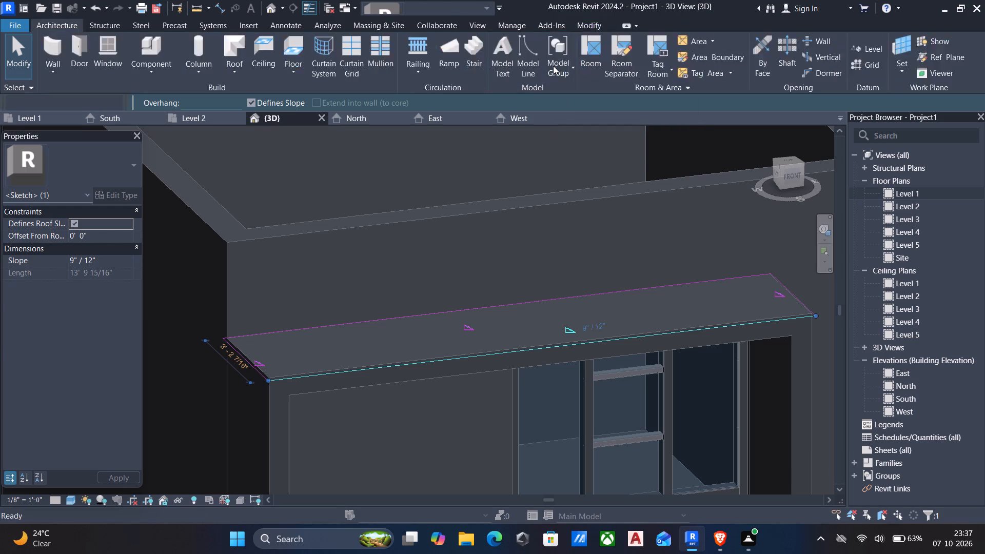
Examine the new roof's height and position relative to the facade frame and the house walls.
{"action": "scroll", "coordinate": [615, 192], "scroll_direction": "down", "scroll_amount": 6}
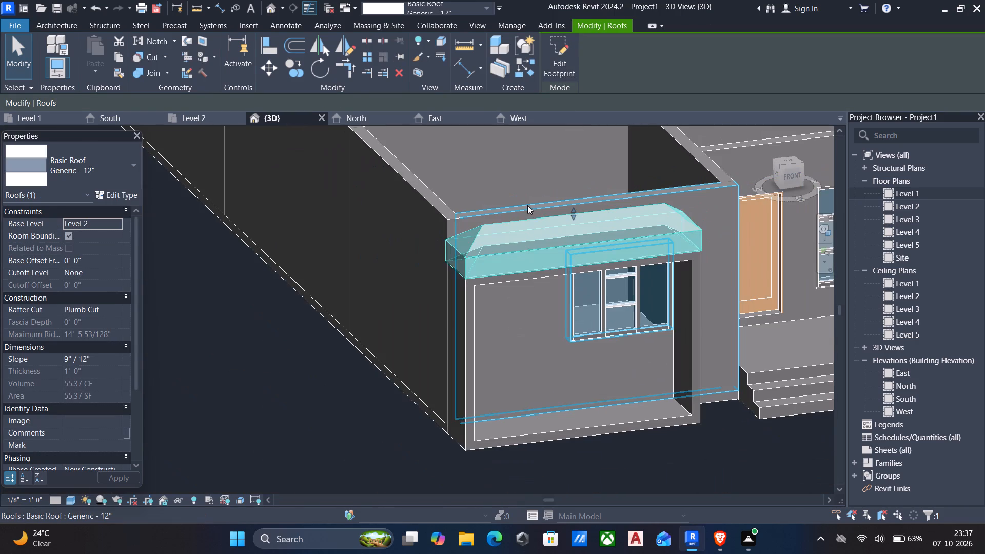
{"action": "scroll", "coordinate": [578, 259], "scroll_direction": "down", "scroll_amount": 3}
{"action": "middle_click_drag", "start_coordinate": [578, 267], "coordinate": [352, 195], "text": "shift"}
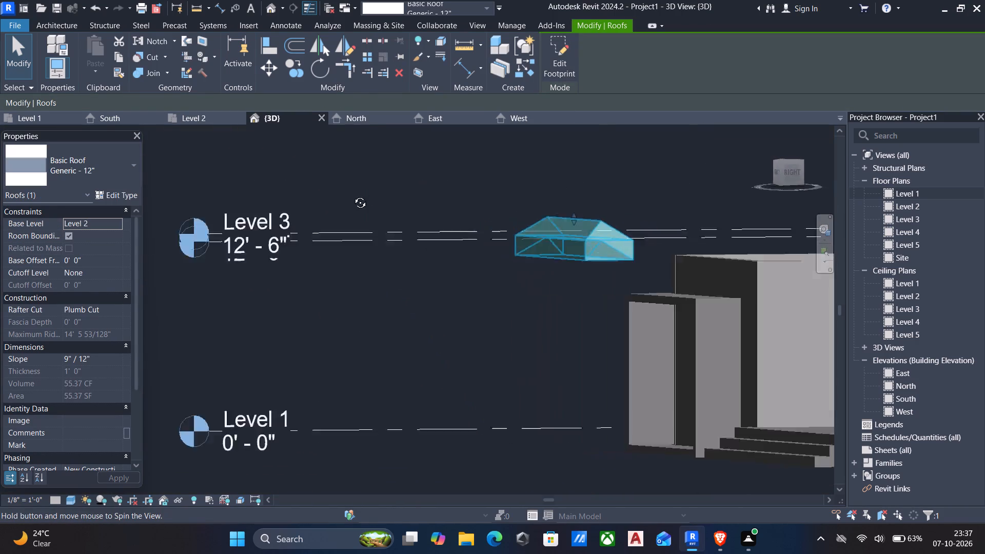
{"action": "middle_click_drag", "start_coordinate": [352, 195], "coordinate": [454, 262], "text": "shift"}
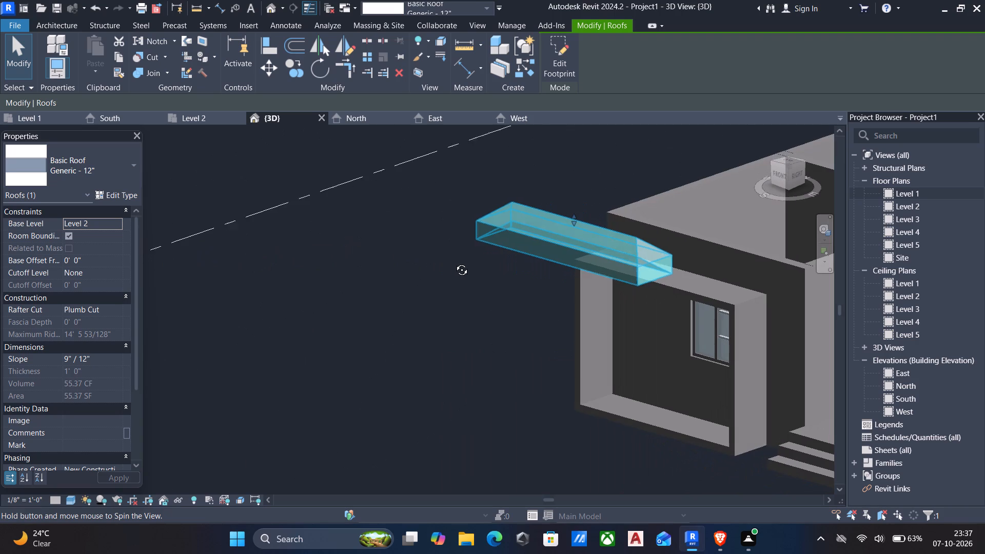
{"action": "middle_click_drag", "start_coordinate": [454, 262], "coordinate": [482, 269], "text": "shift"}
{"action": "scroll", "coordinate": [570, 248], "scroll_direction": "up", "scroll_amount": 3}
{"action": "scroll", "coordinate": [720, 315], "scroll_direction": "down", "scroll_amount": 4}
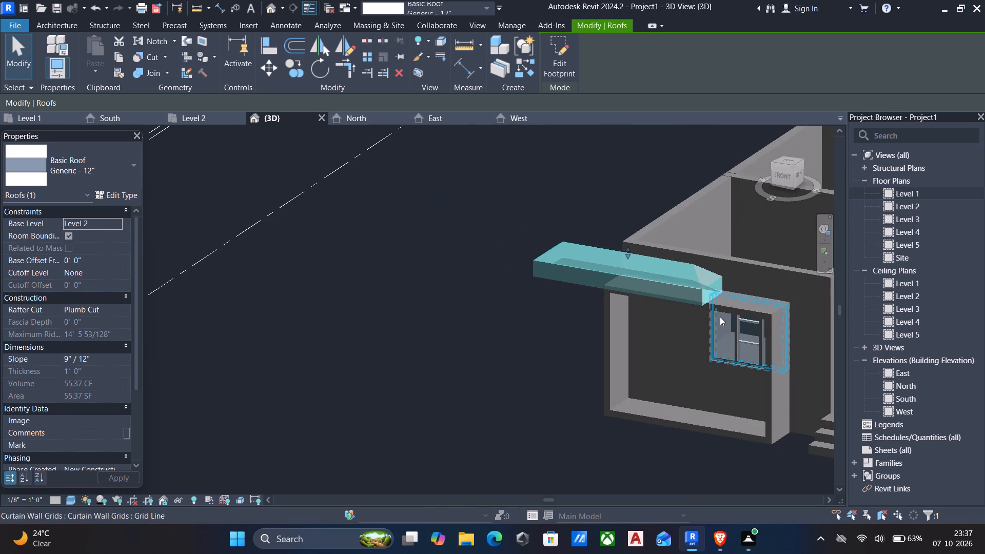
{"action": "middle_click_drag", "start_coordinate": [717, 319], "coordinate": [577, 233]}
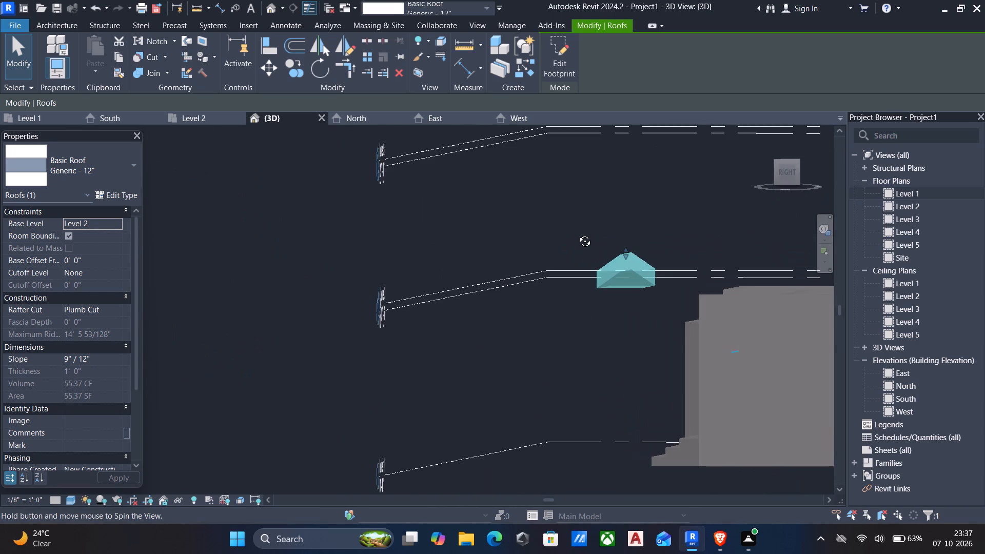
{"action": "middle_click_drag", "start_coordinate": [577, 233], "coordinate": [578, 237]}
In the East elevation, nudge the facade frame's roof slightly toward the house wall.
{"action": "key", "text": "Down"}
{"action": "key", "text": "Down"}
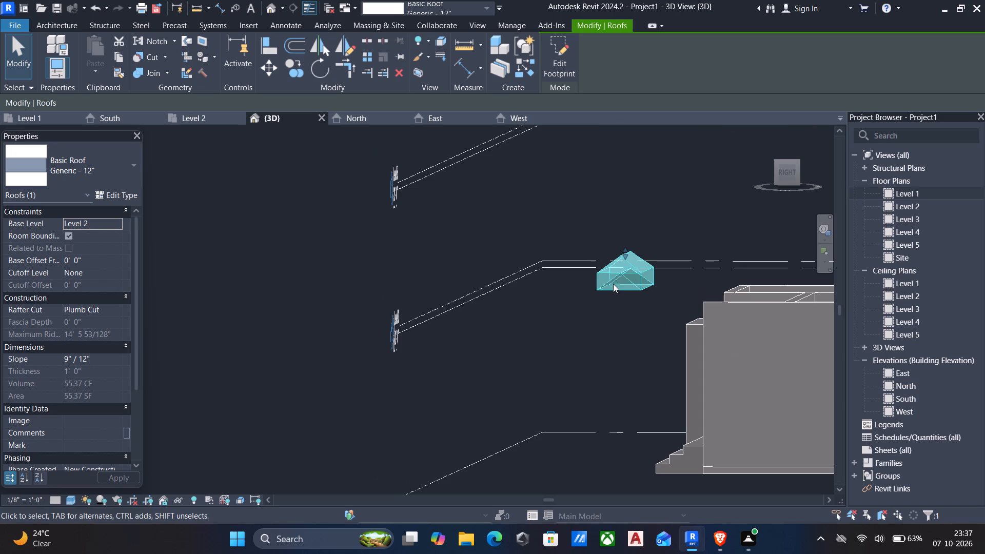
{"action": "key", "text": "Down"}
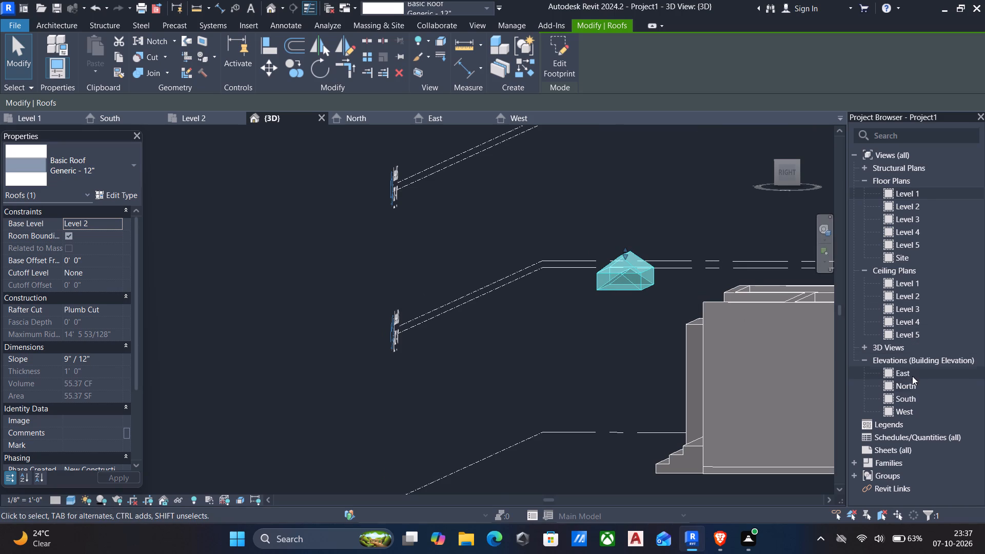
{"action": "double_click", "coordinate": [909, 372]}
{"action": "scroll", "coordinate": [642, 334], "scroll_direction": "down", "scroll_amount": 4}
{"action": "scroll", "coordinate": [273, 324], "scroll_direction": "up", "scroll_amount": 5}
{"action": "key", "text": "Right"}
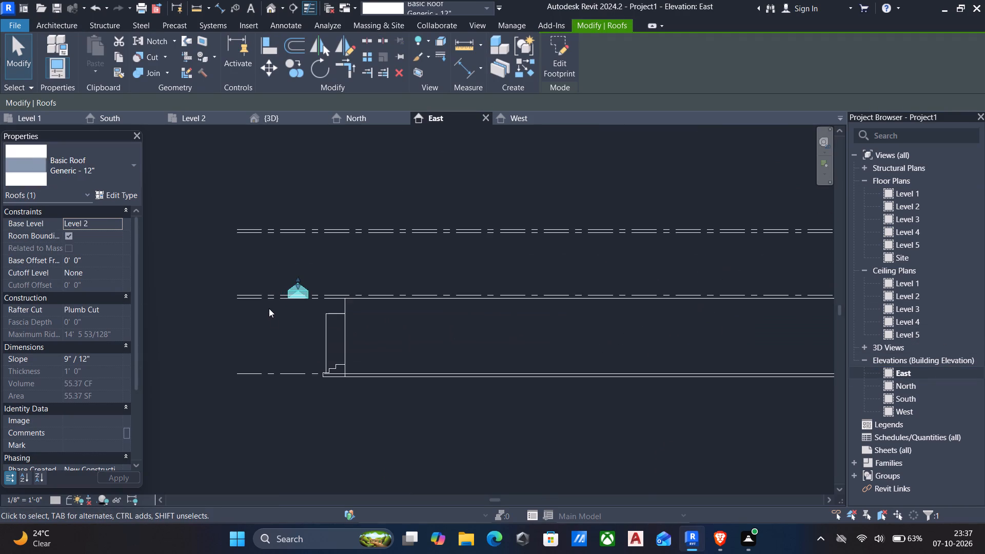
{"action": "key", "text": "Right"}
{"action": "key", "text": "Right"}
{"action": "scroll", "coordinate": [318, 304], "scroll_direction": "up", "scroll_amount": 4}
{"action": "key", "text": "Right"}
{"action": "key", "text": "Right"}
{"action": "scroll", "coordinate": [298, 311], "scroll_direction": "up", "scroll_amount": 4}
{"action": "key", "text": "Right"}
{"action": "key", "text": "Right"}
{"action": "key", "text": "Right"}
{"action": "key", "text": "Right"}
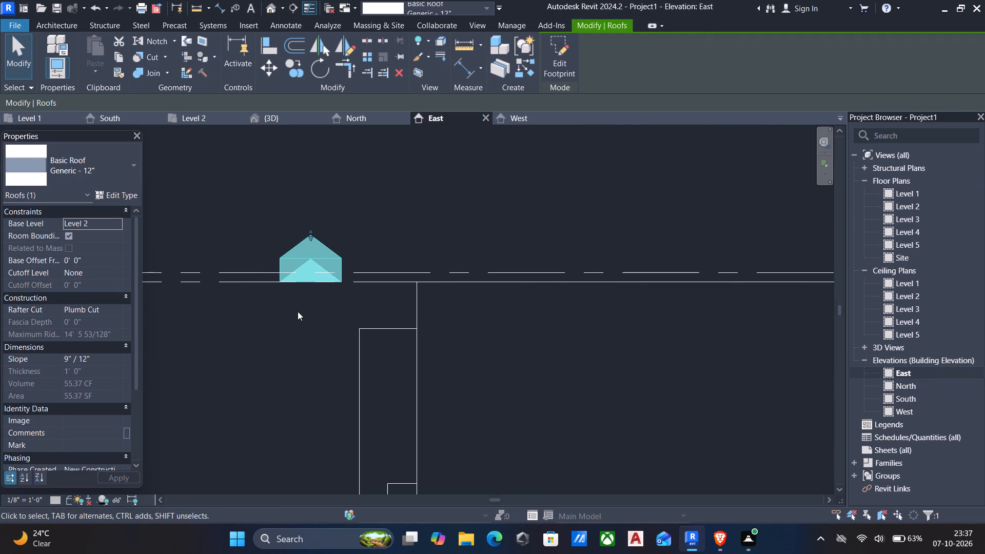
Nudge the roof down from Level 2 to a base offset of -1' 10".
{"action": "key", "text": "Down"}
{"action": "key", "text": "Down"}
{"action": "key", "text": "Down"}
{"action": "key", "text": "Down"}
{"action": "key", "text": "Down"}
{"action": "key", "text": "Down"}
{"action": "key", "text": "Down"}
{"action": "key", "text": "Down"}
{"action": "key", "text": "Down"}
{"action": "key", "text": "Down"}
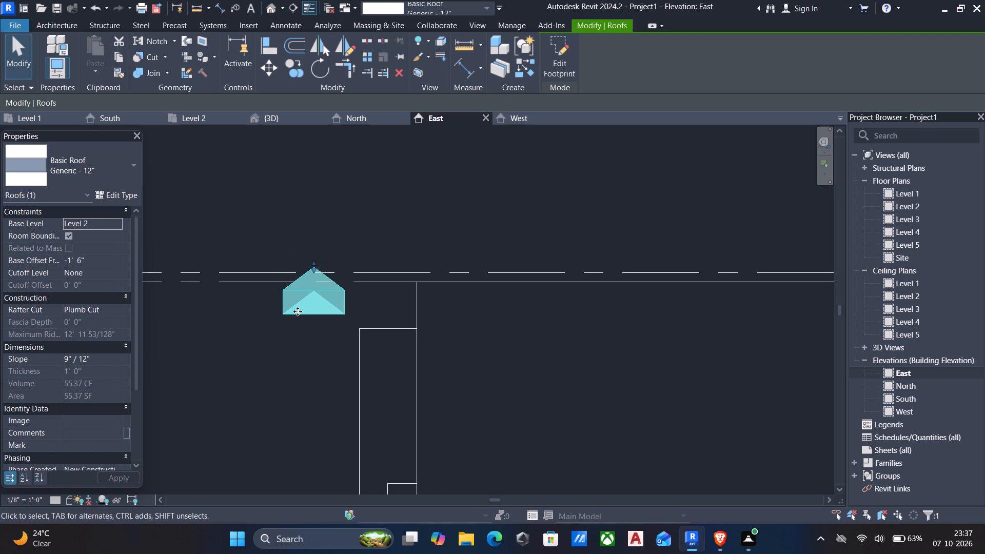
{"action": "key", "text": "Down"}
Nudge the roof horizontally toward the house until it sits above the facade frame, close to the front wall.
{"action": "key", "text": "Right"}
{"action": "key", "text": "Right"}
{"action": "key", "text": "Right"}
{"action": "key", "text": "Right"}
{"action": "key", "text": "Right"}
{"action": "key", "text": "Right"}
{"action": "key", "text": "Right"}
{"action": "key", "text": "Right"}
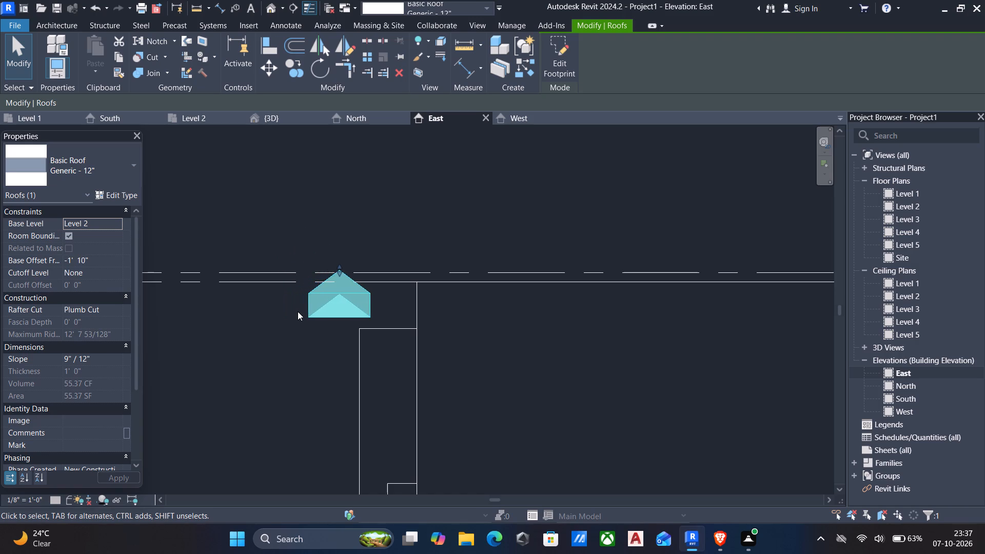
{"action": "key", "text": "Right"}
{"action": "key", "text": "Right"}
{"action": "key", "text": "Right"}
{"action": "key", "text": "Right"}
{"action": "key", "text": "Right"}
{"action": "key", "text": "Right"}
{"action": "key", "text": "Right"}
{"action": "key", "text": "Right"}
{"action": "key", "text": "Right"}
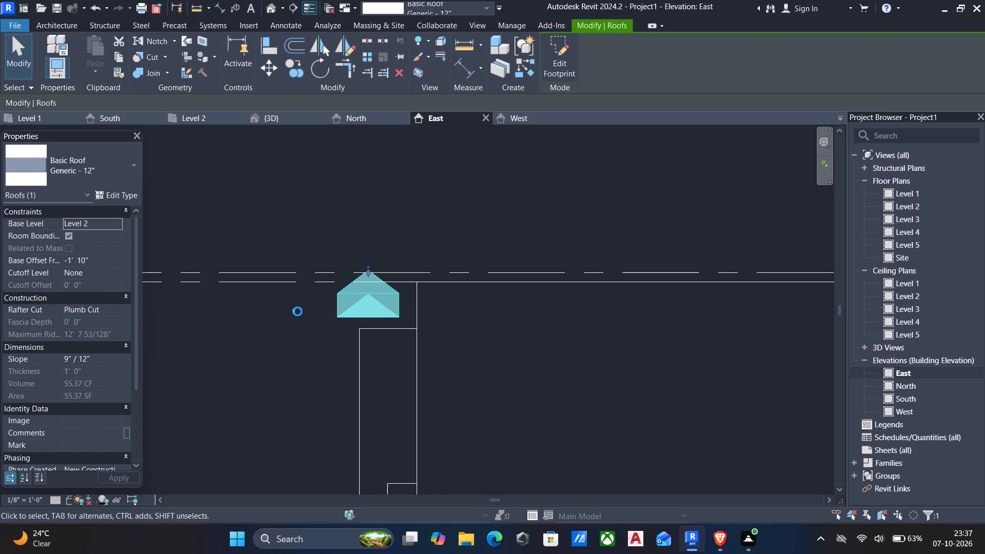
{"action": "key", "text": "Right"}
{"action": "key", "text": "Right"}
{"action": "key", "text": "Right"}
{"action": "key", "text": "Right"}
{"action": "key", "text": "Right"}
Lower the roof onto the facade frame's top at a base offset of -2' 6" and bring its inner edge against the wall.
{"action": "key", "text": "Down"}
{"action": "key", "text": "Down"}
{"action": "key", "text": "Down"}
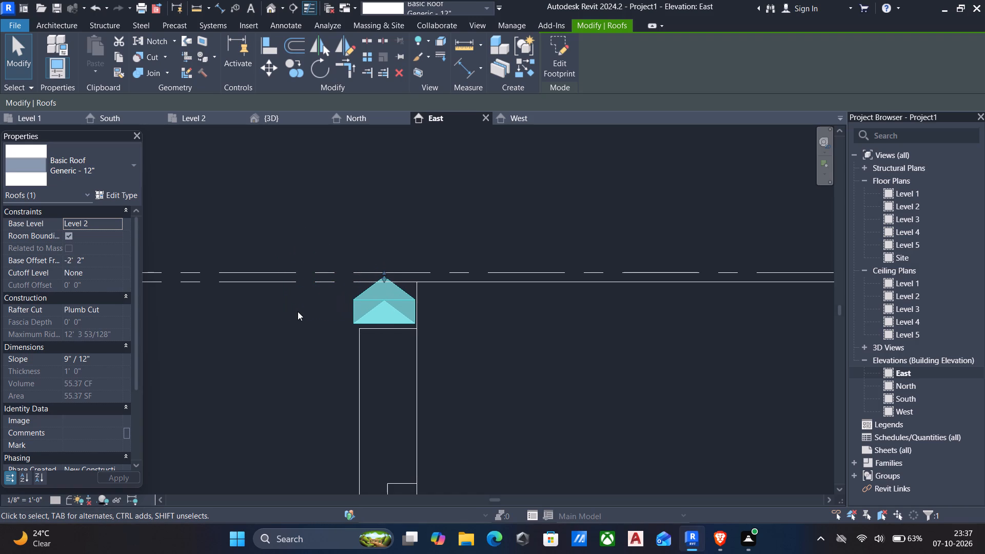
{"action": "key", "text": "Down"}
{"action": "scroll", "coordinate": [399, 330], "scroll_direction": "up", "scroll_amount": 5}
{"action": "key", "text": "Right"}
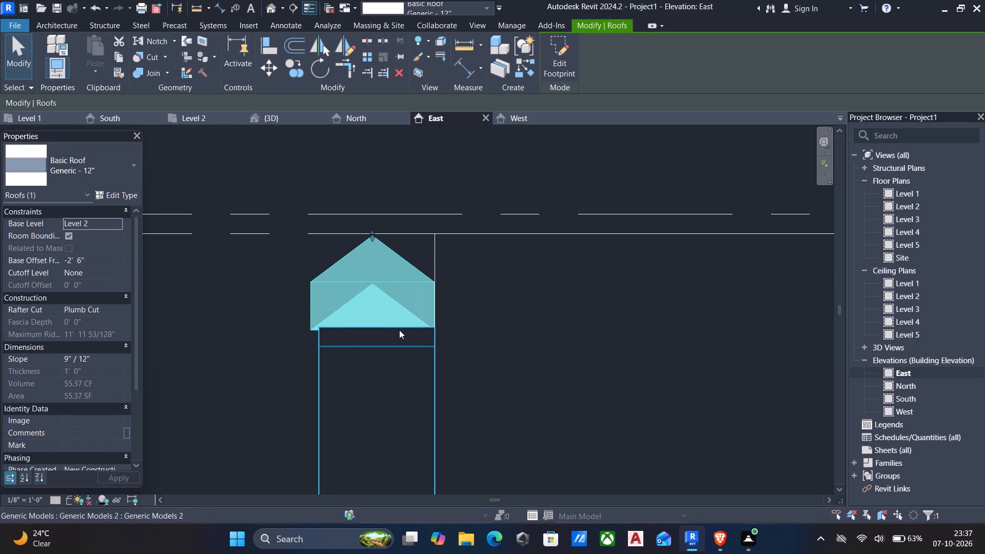
{"action": "scroll", "coordinate": [399, 330], "scroll_direction": "up", "scroll_amount": 6}
{"action": "scroll", "coordinate": [399, 330], "scroll_direction": "down", "scroll_amount": 5}
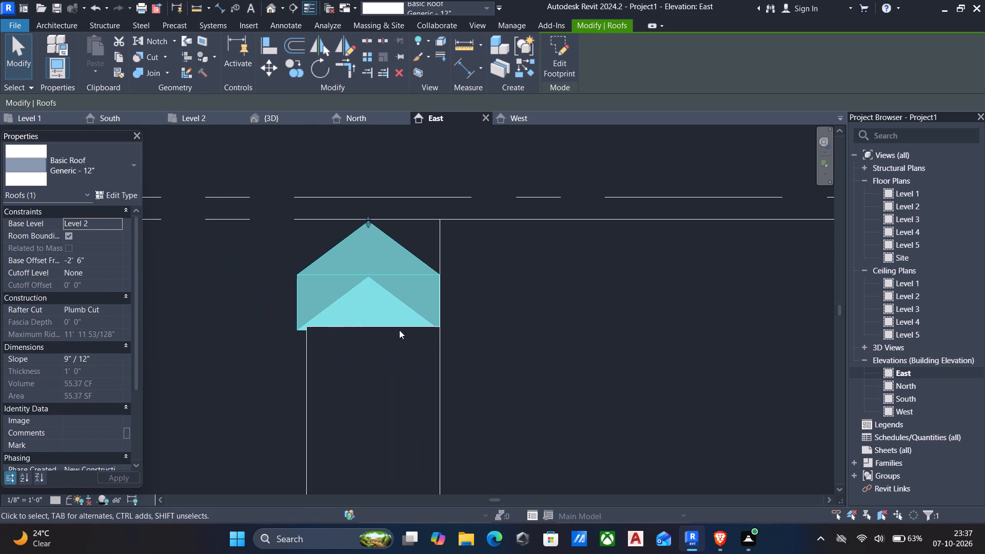
In the 3D view, nudge the roof lengthwise toward the entrance door to line it up with the facade frame.
{"action": "left_click", "coordinate": [268, 5]}
{"action": "scroll", "coordinate": [340, 120], "scroll_direction": "down", "scroll_amount": 5}
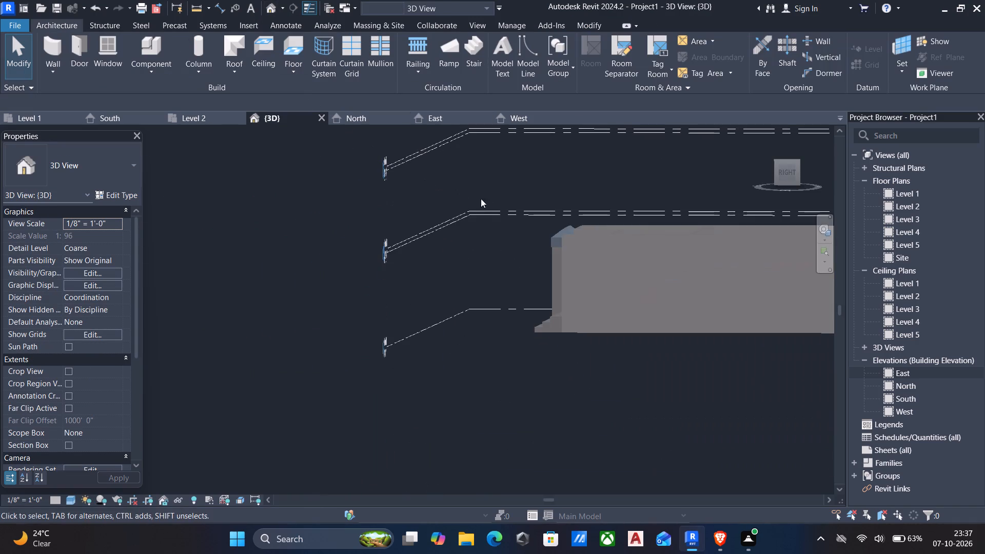
{"action": "scroll", "coordinate": [524, 230], "scroll_direction": "down", "scroll_amount": 1}
{"action": "middle_click_drag", "start_coordinate": [525, 239], "coordinate": [601, 232], "text": "shift"}
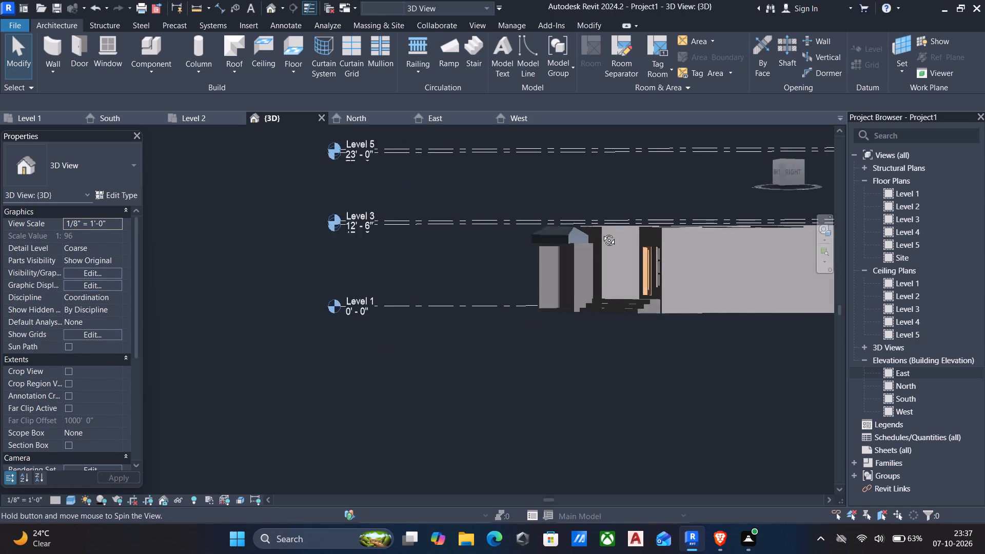
{"action": "middle_click_drag", "start_coordinate": [601, 232], "coordinate": [707, 366], "text": "shift"}
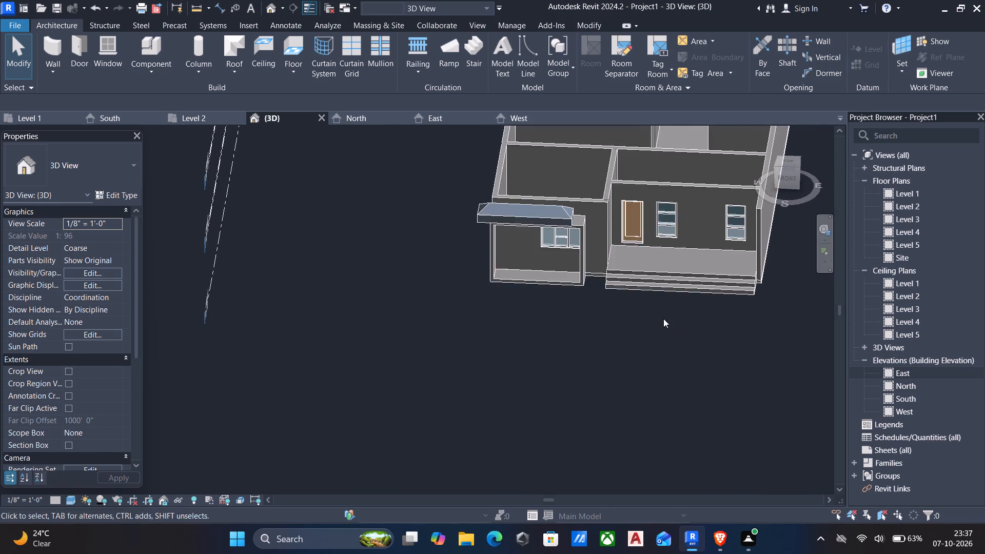
{"action": "scroll", "coordinate": [619, 288], "scroll_direction": "up", "scroll_amount": 4}
{"action": "left_click", "coordinate": [468, 197]}
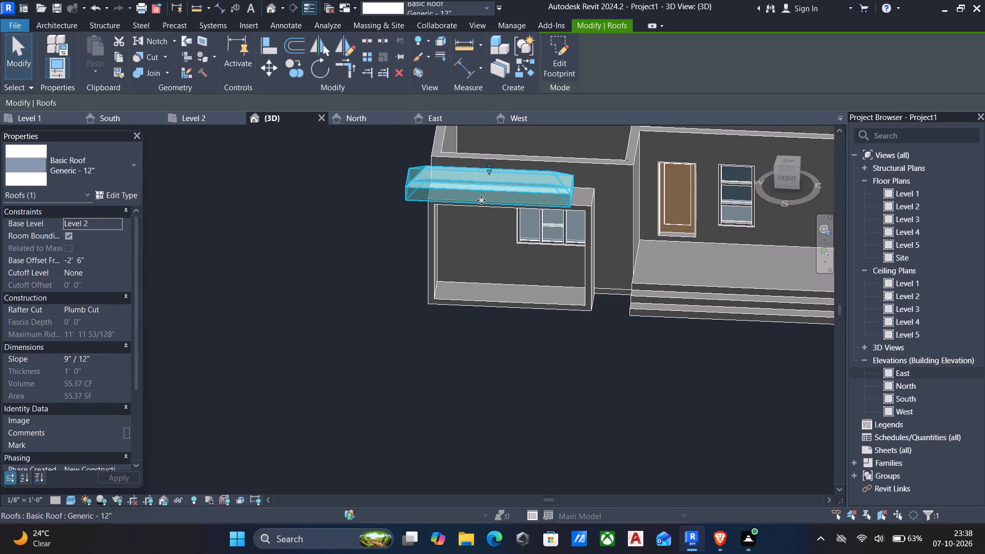
{"action": "key", "text": "Right"}
{"action": "key", "text": "Right"}
{"action": "key", "text": "Right"}
{"action": "key", "text": "Right"}
{"action": "scroll", "coordinate": [636, 249], "scroll_direction": "up", "scroll_amount": 5}
{"action": "key", "text": "Right"}
{"action": "key", "text": "Right"}
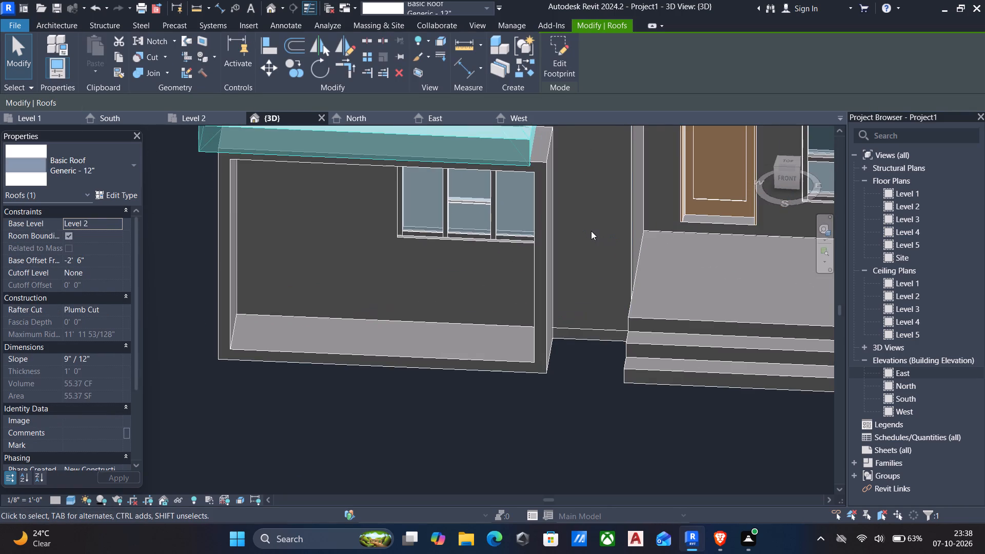
{"action": "key", "text": "Right"}
{"action": "middle_click_drag", "start_coordinate": [586, 243], "coordinate": [602, 354]}
{"action": "key", "text": "Right"}
{"action": "key", "text": "Right"}
{"action": "key", "text": "Right"}
{"action": "key", "text": "Right"}
{"action": "key", "text": "Right"}
{"action": "key", "text": "Right"}
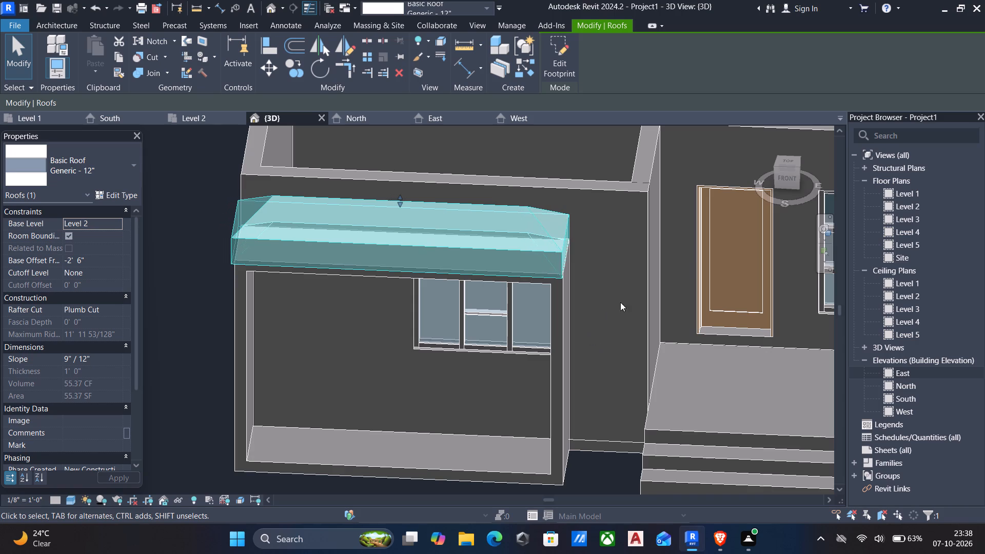
{"action": "key", "text": "Right"}
From the front, fine-tune the roof's lengthwise position so its ends align with the facade frame's outer sides.
{"action": "left_click", "coordinate": [783, 181]}
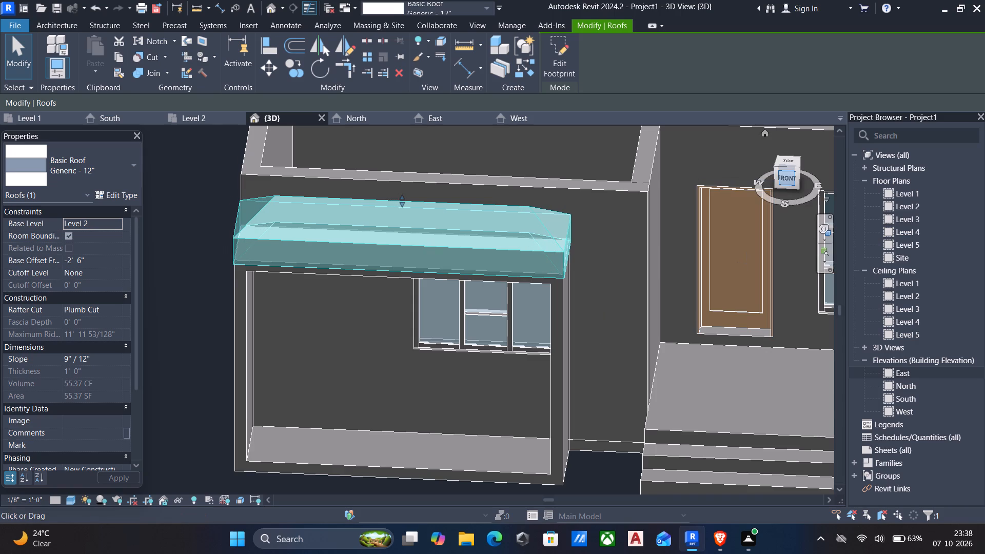
{"action": "scroll", "coordinate": [507, 299], "scroll_direction": "up", "scroll_amount": 2}
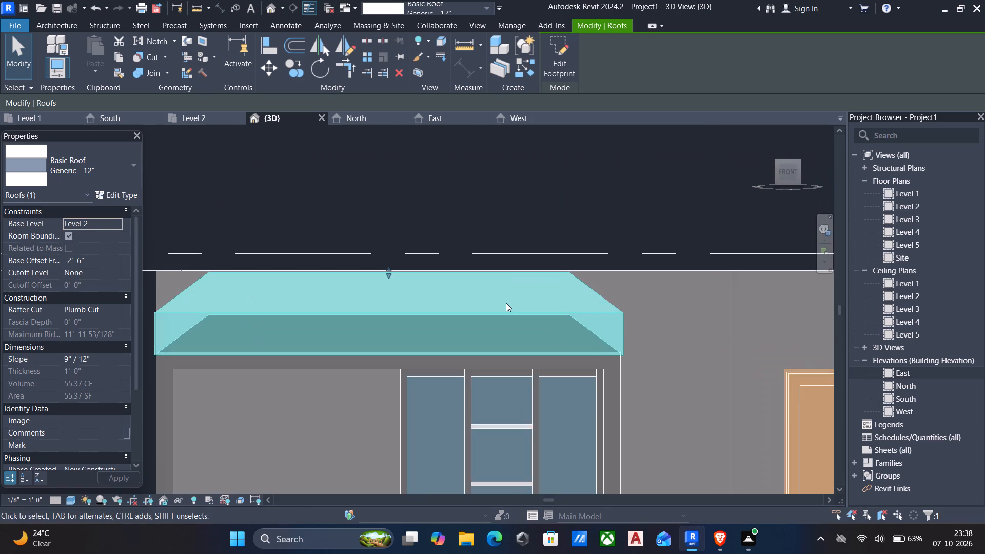
{"action": "scroll", "coordinate": [502, 307], "scroll_direction": "down", "scroll_amount": 3}
{"action": "middle_click_drag", "start_coordinate": [502, 308], "coordinate": [537, 286]}
{"action": "key", "text": "Right"}
{"action": "scroll", "coordinate": [550, 285], "scroll_direction": "up", "scroll_amount": 6}
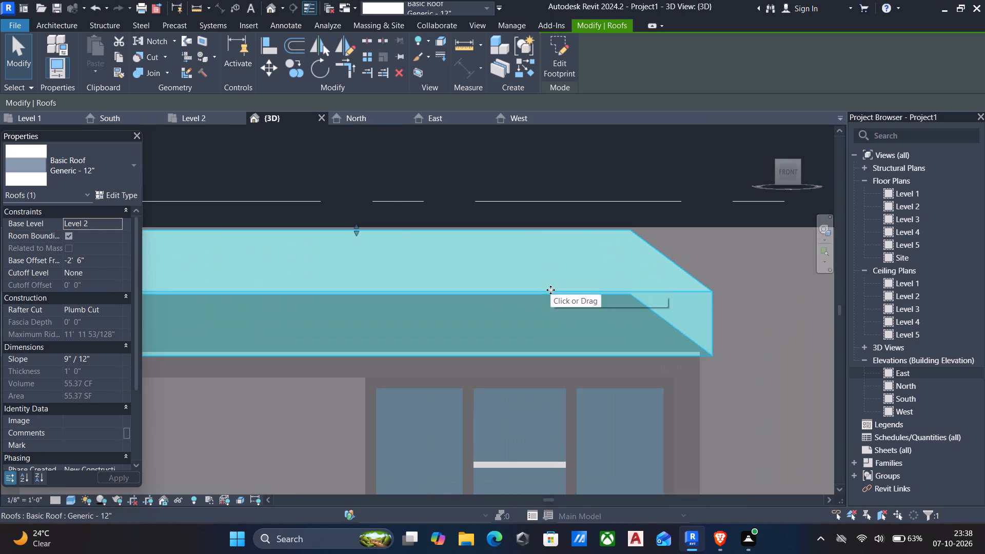
{"action": "scroll", "coordinate": [550, 294], "scroll_direction": "down", "scroll_amount": 5}
{"action": "scroll", "coordinate": [406, 319], "scroll_direction": "up", "scroll_amount": 5}
{"action": "scroll", "coordinate": [368, 323], "scroll_direction": "down", "scroll_amount": 5}
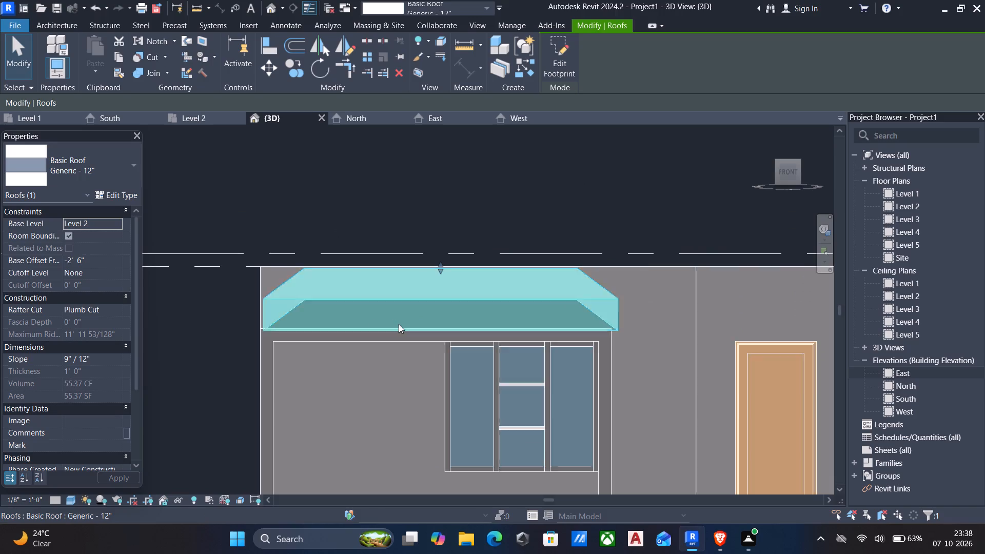
{"action": "key", "text": "Left"}
{"action": "key", "text": "Left"}
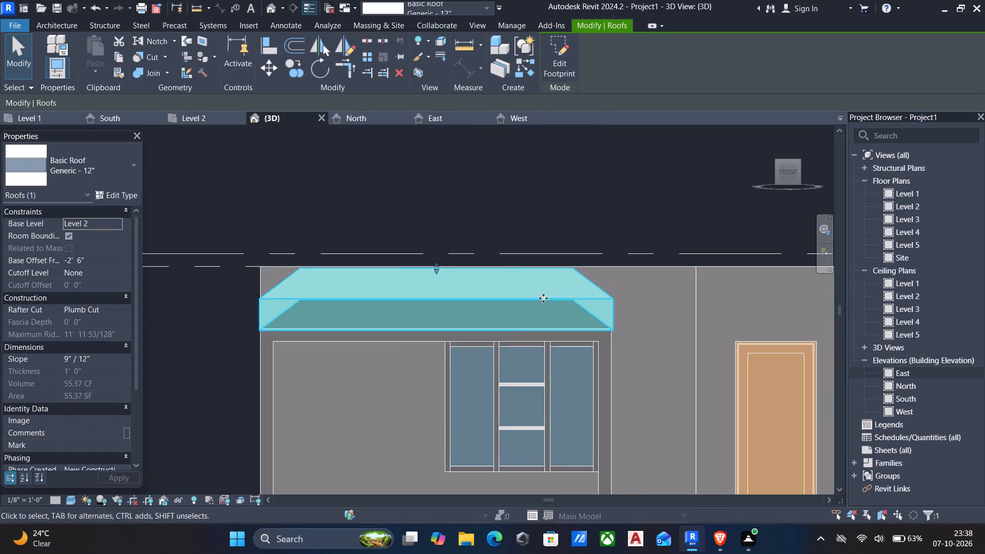
{"action": "key", "text": "Escape"}
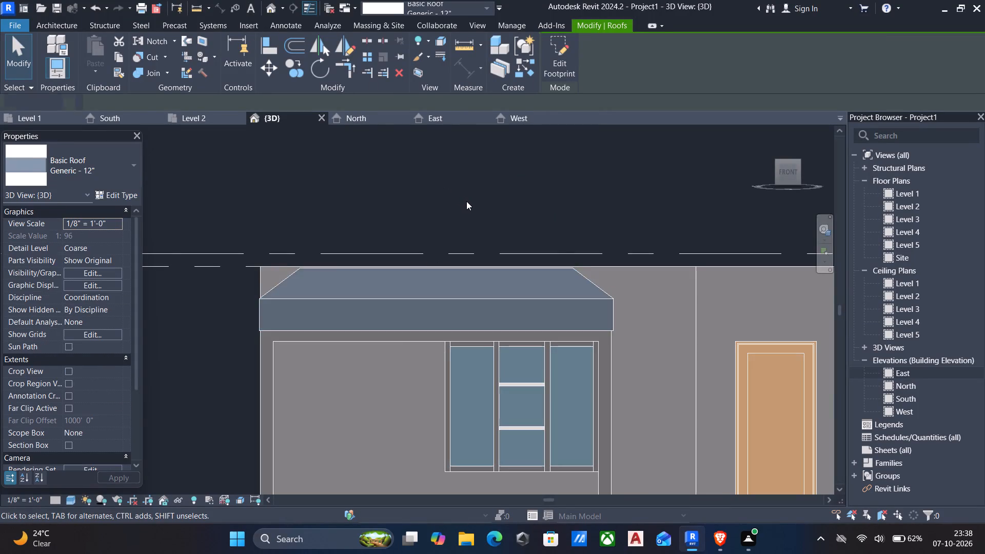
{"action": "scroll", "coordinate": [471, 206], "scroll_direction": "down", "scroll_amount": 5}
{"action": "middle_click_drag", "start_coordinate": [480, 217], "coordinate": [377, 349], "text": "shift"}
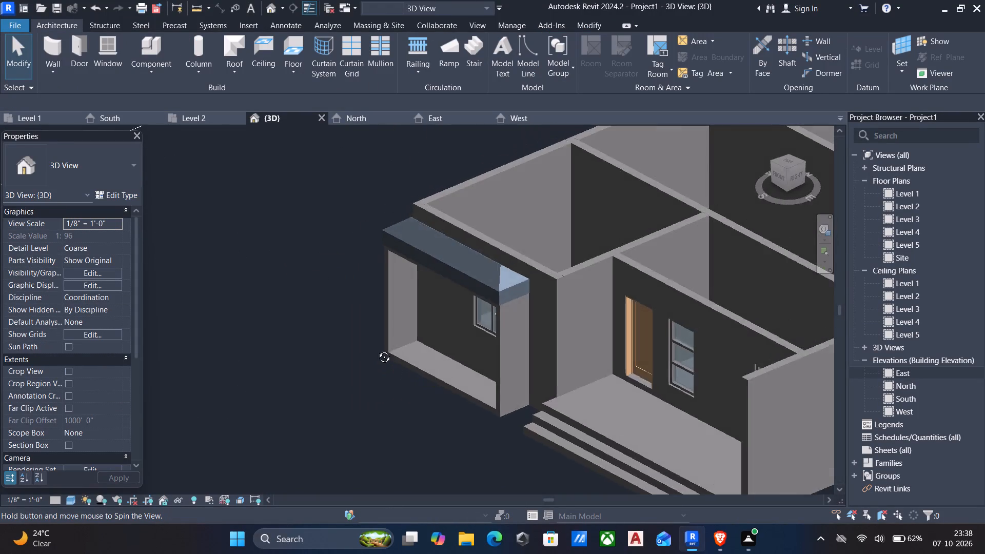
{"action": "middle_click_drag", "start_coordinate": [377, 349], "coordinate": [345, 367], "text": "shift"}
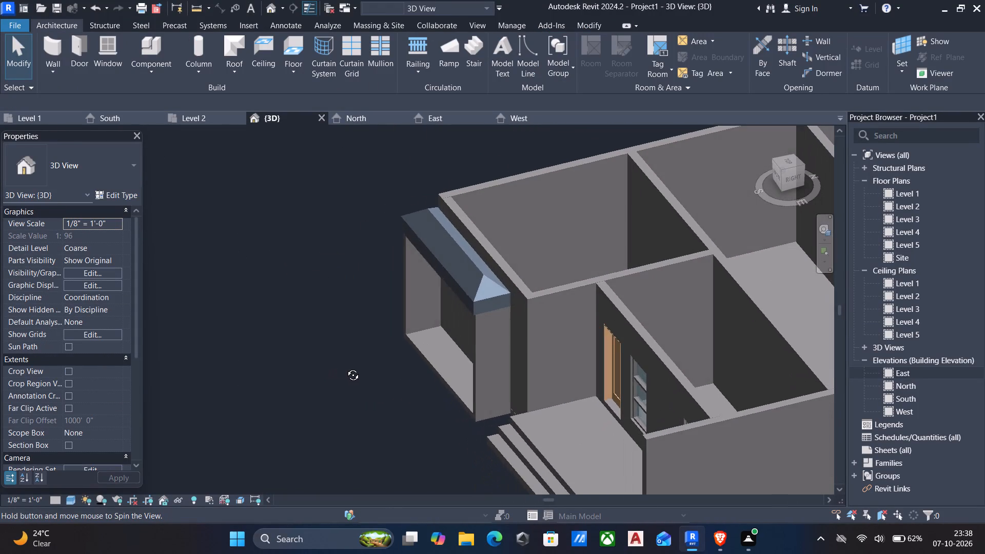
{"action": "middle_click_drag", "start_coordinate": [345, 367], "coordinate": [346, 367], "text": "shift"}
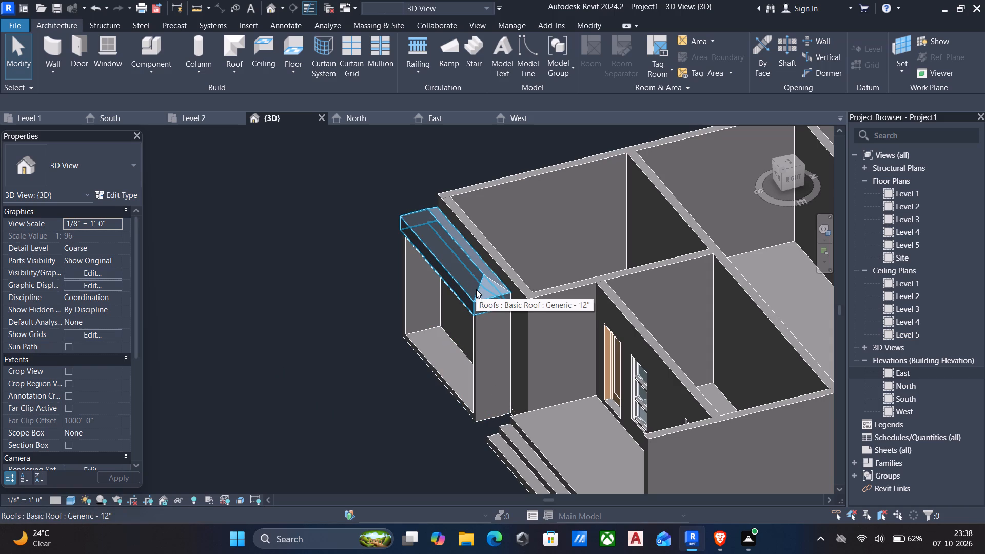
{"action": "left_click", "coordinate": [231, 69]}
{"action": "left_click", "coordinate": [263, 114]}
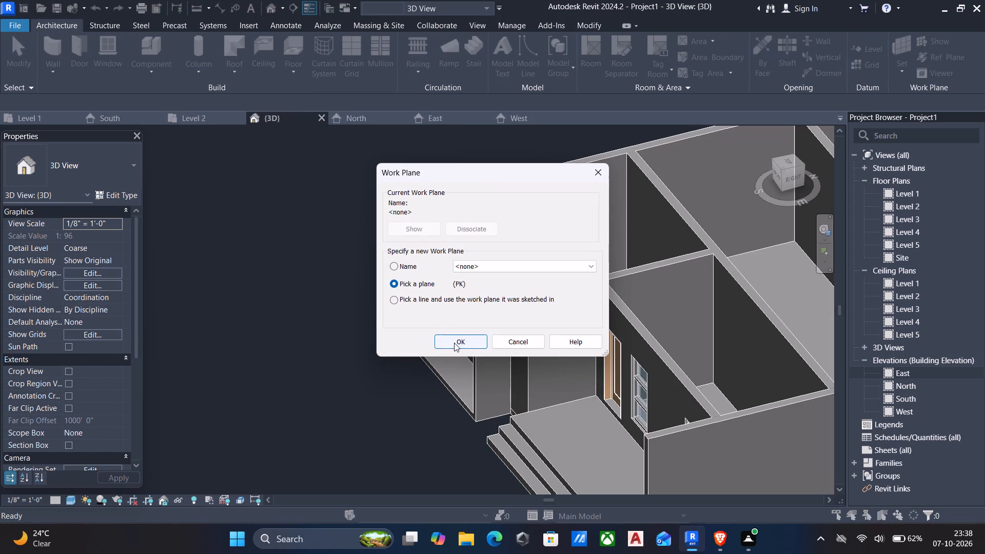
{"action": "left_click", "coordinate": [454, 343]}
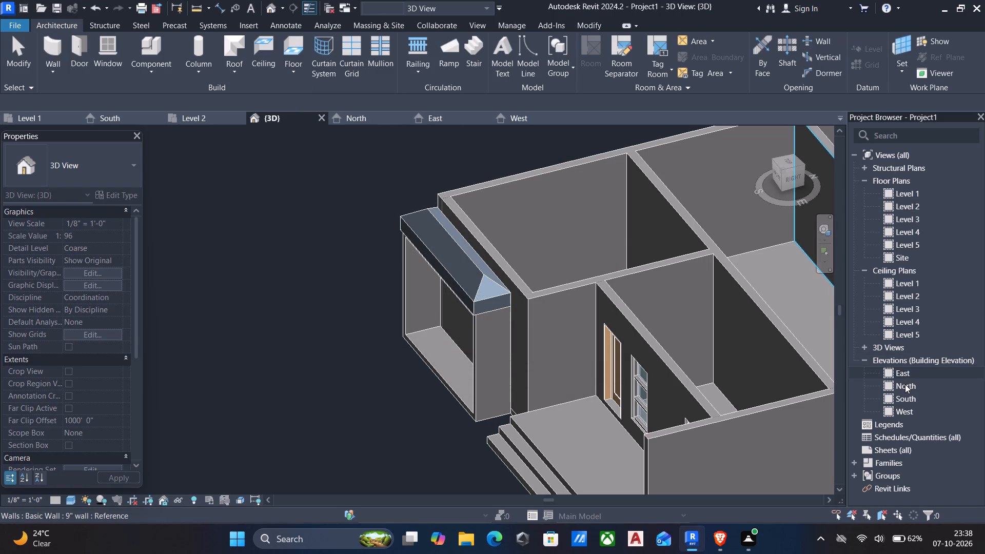
Examine the house and the fitted roof in the North, East, West and South elevations.
{"action": "double_click", "coordinate": [905, 384]}
{"action": "scroll", "coordinate": [386, 299], "scroll_direction": "down", "scroll_amount": 6}
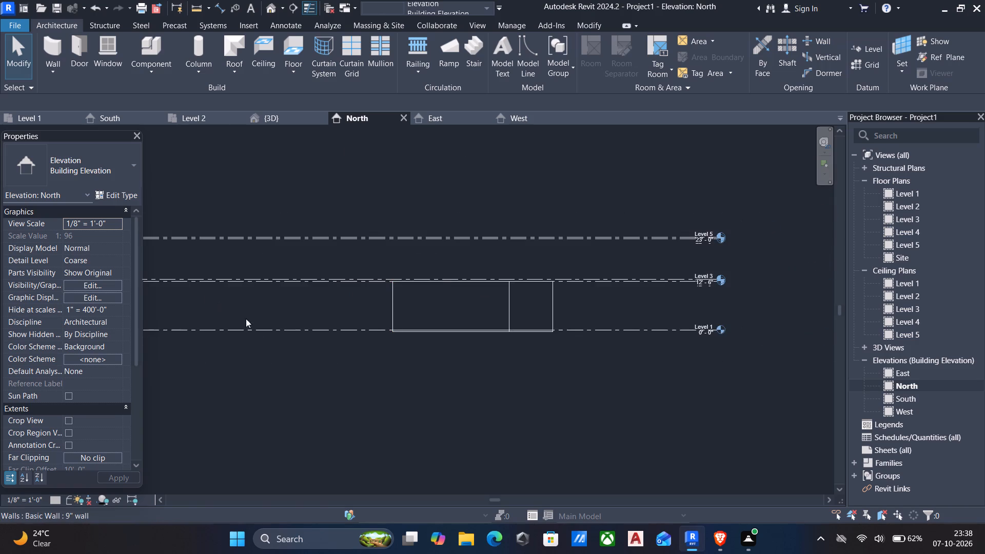
{"action": "middle_click_drag", "start_coordinate": [287, 330], "coordinate": [401, 325]}
{"action": "scroll", "coordinate": [427, 313], "scroll_direction": "up", "scroll_amount": 7}
{"action": "scroll", "coordinate": [578, 266], "scroll_direction": "down", "scroll_amount": 7}
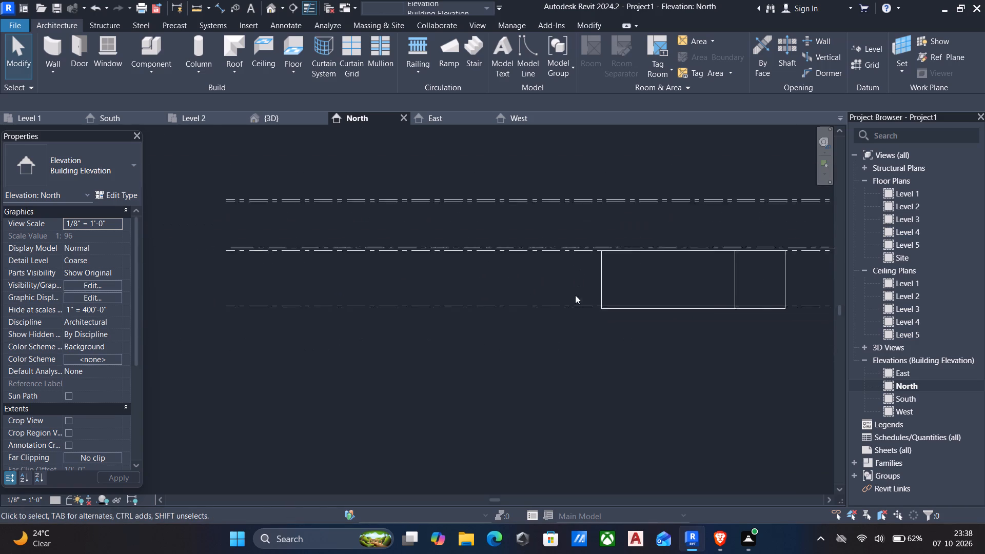
{"action": "middle_click_drag", "start_coordinate": [569, 306], "coordinate": [506, 327]}
{"action": "scroll", "coordinate": [534, 329], "scroll_direction": "up", "scroll_amount": 5}
{"action": "scroll", "coordinate": [740, 252], "scroll_direction": "up", "scroll_amount": 1}
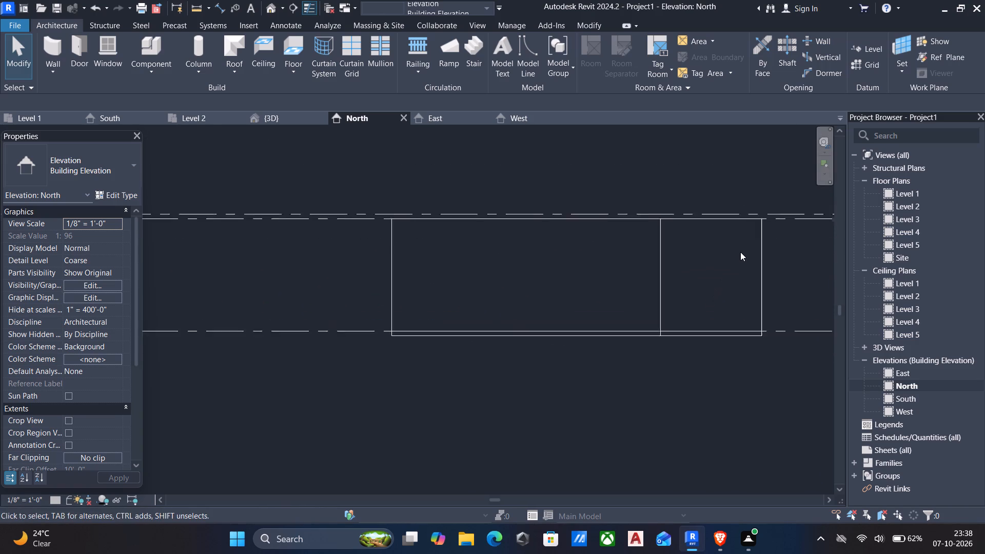
{"action": "scroll", "coordinate": [740, 252], "scroll_direction": "up", "scroll_amount": 2}
{"action": "double_click", "coordinate": [917, 375]}
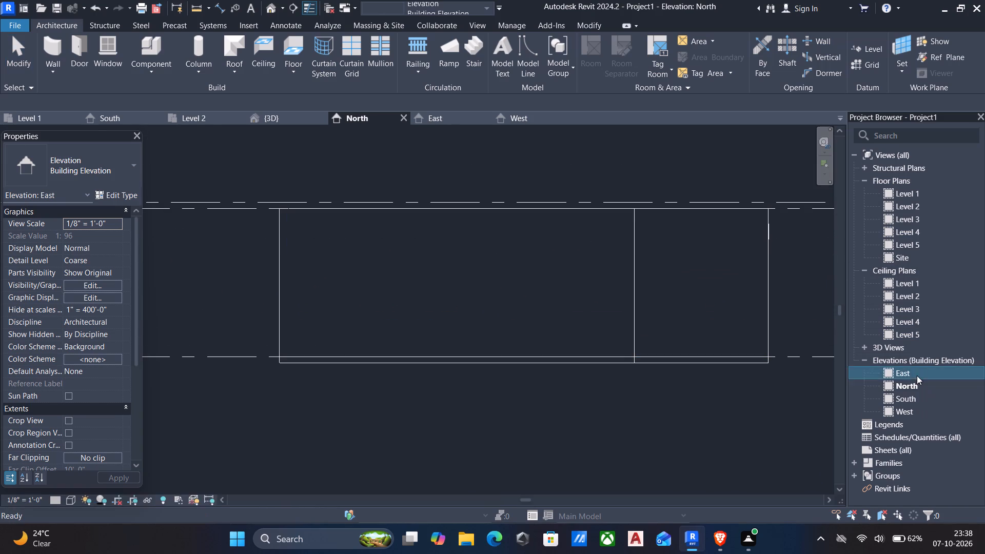
{"action": "scroll", "coordinate": [359, 265], "scroll_direction": "down", "scroll_amount": 4}
{"action": "middle_click_drag", "start_coordinate": [359, 273], "coordinate": [366, 269]}
{"action": "scroll", "coordinate": [371, 263], "scroll_direction": "up", "scroll_amount": 2}
{"action": "scroll", "coordinate": [381, 242], "scroll_direction": "down", "scroll_amount": 5}
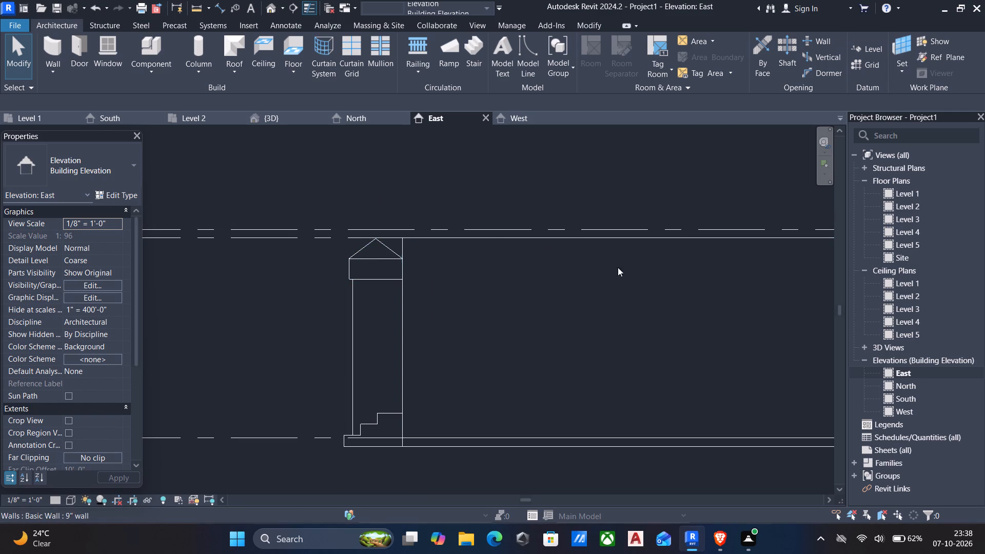
{"action": "double_click", "coordinate": [909, 409]}
{"action": "scroll", "coordinate": [339, 252], "scroll_direction": "down", "scroll_amount": 3}
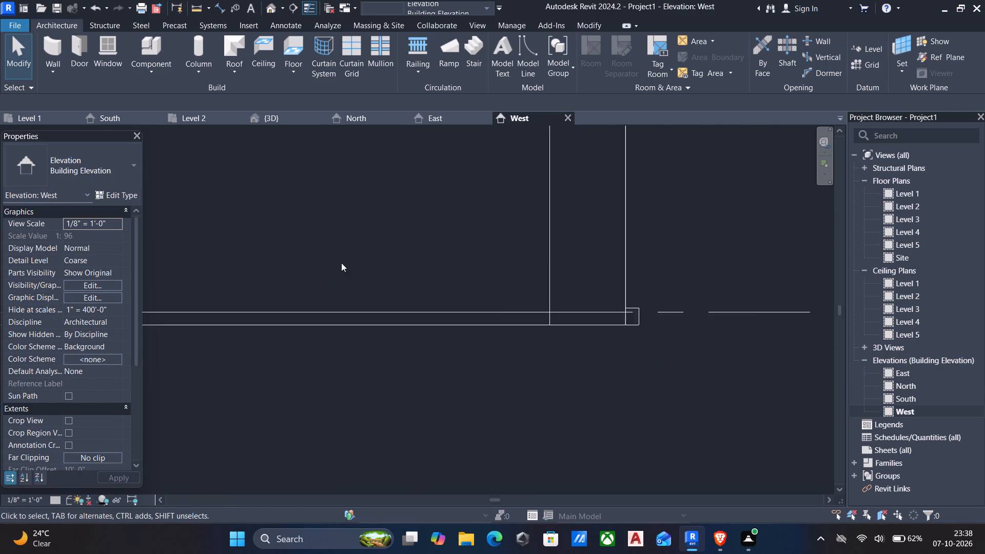
{"action": "scroll", "coordinate": [341, 263], "scroll_direction": "down", "scroll_amount": 9}
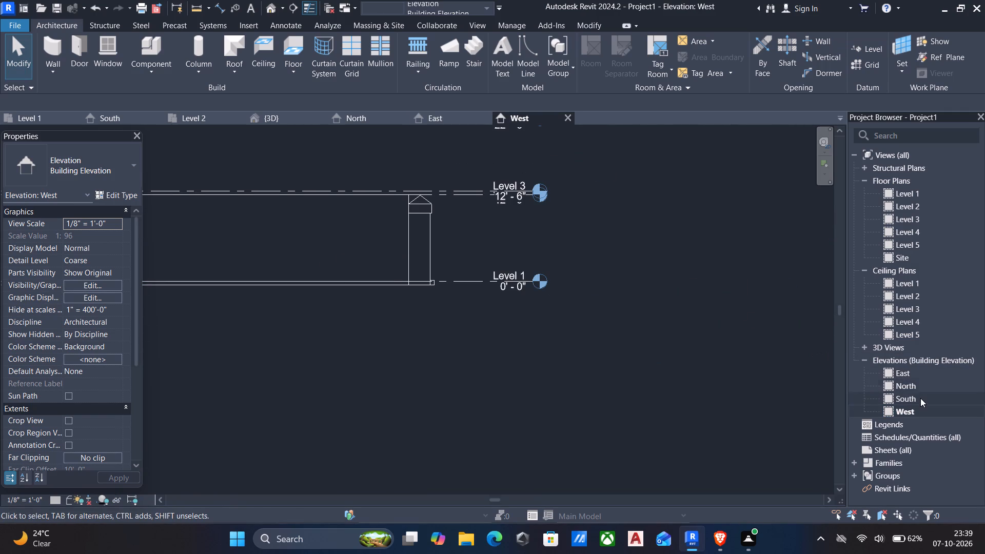
{"action": "double_click", "coordinate": [922, 400]}
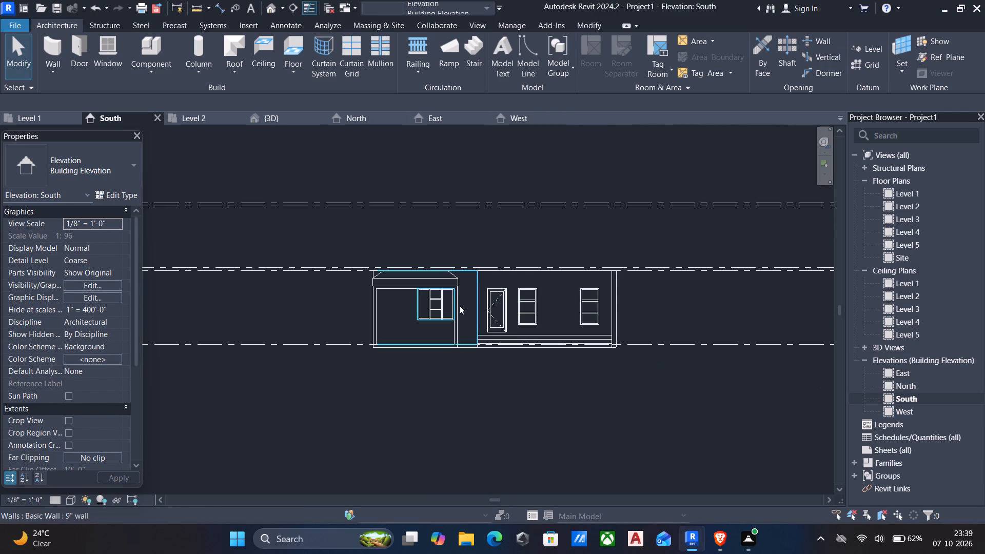
In the South elevation, start a Roof by Extrusion on the picked 9" wall's plane, with reference level Level 5 and offset 0' 0".
{"action": "scroll", "coordinate": [437, 286], "scroll_direction": "up", "scroll_amount": 4}
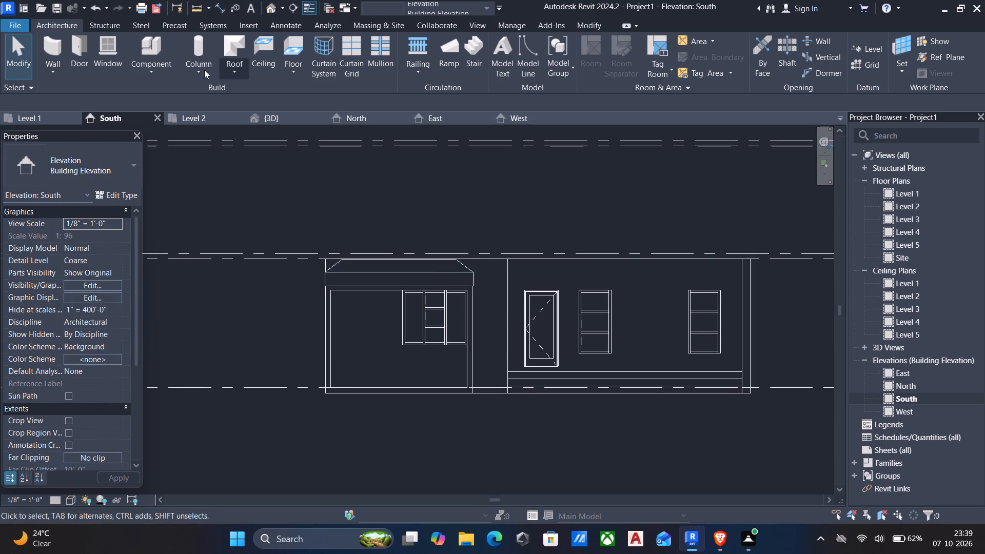
{"action": "left_click", "coordinate": [245, 67]}
{"action": "left_click", "coordinate": [262, 114]}
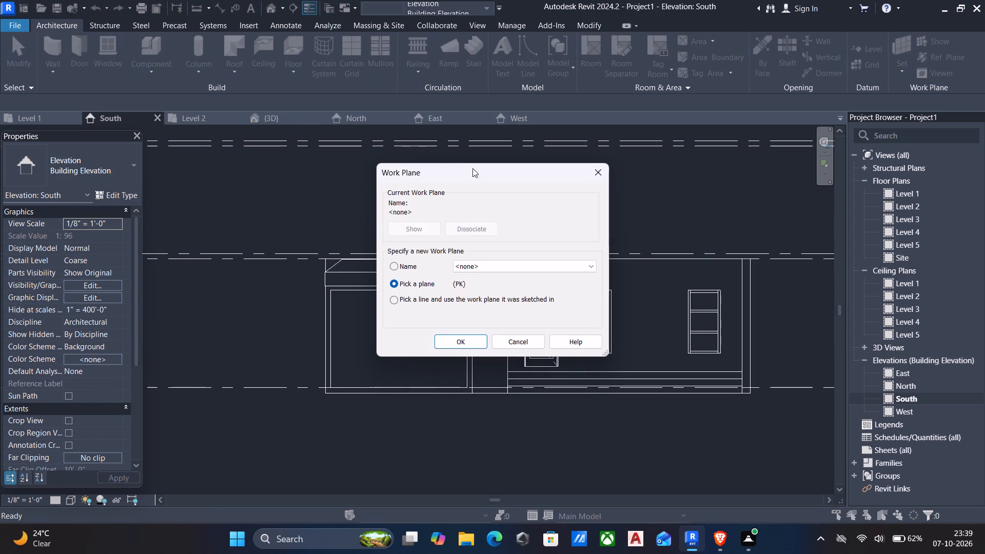
{"action": "left_click", "coordinate": [456, 341]}
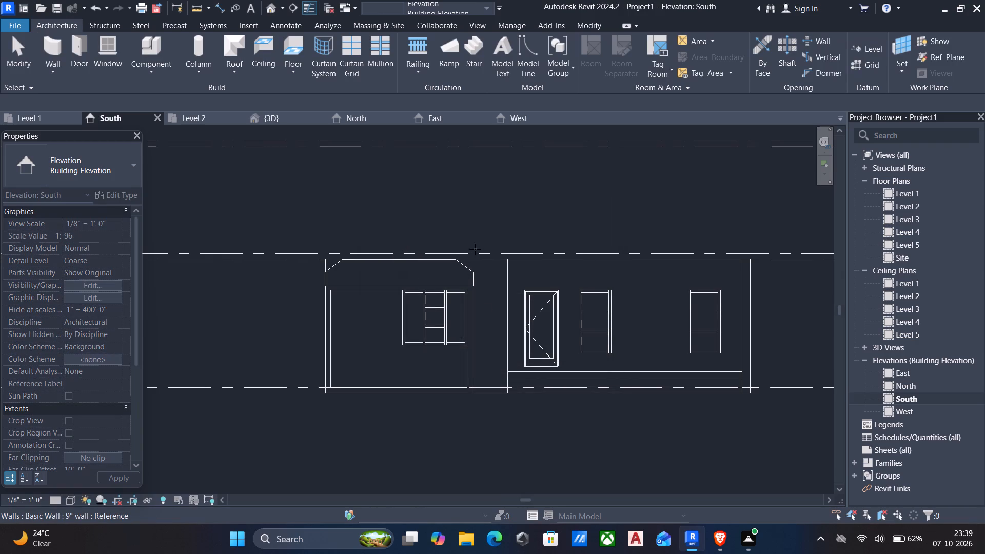
{"action": "left_click", "coordinate": [501, 260]}
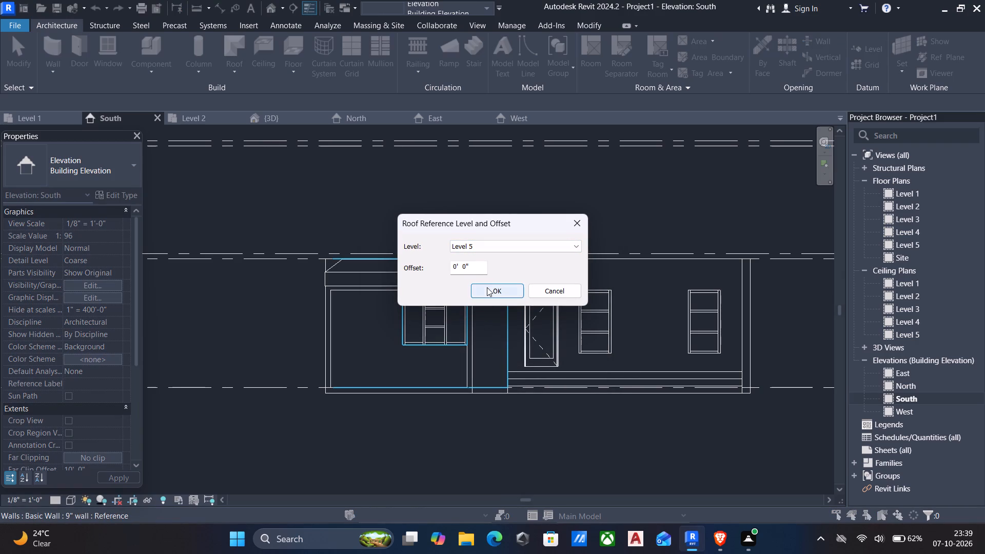
{"action": "left_click", "coordinate": [487, 287]}
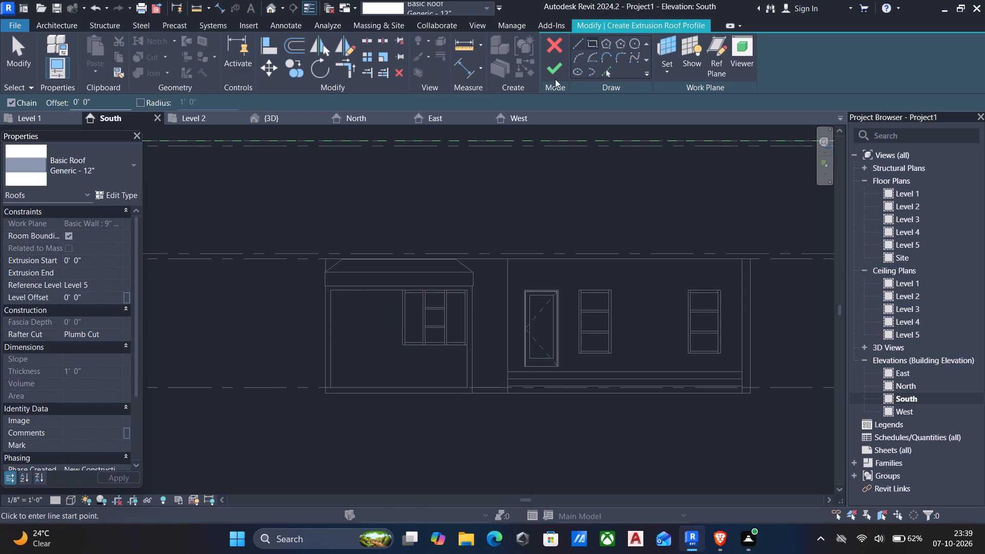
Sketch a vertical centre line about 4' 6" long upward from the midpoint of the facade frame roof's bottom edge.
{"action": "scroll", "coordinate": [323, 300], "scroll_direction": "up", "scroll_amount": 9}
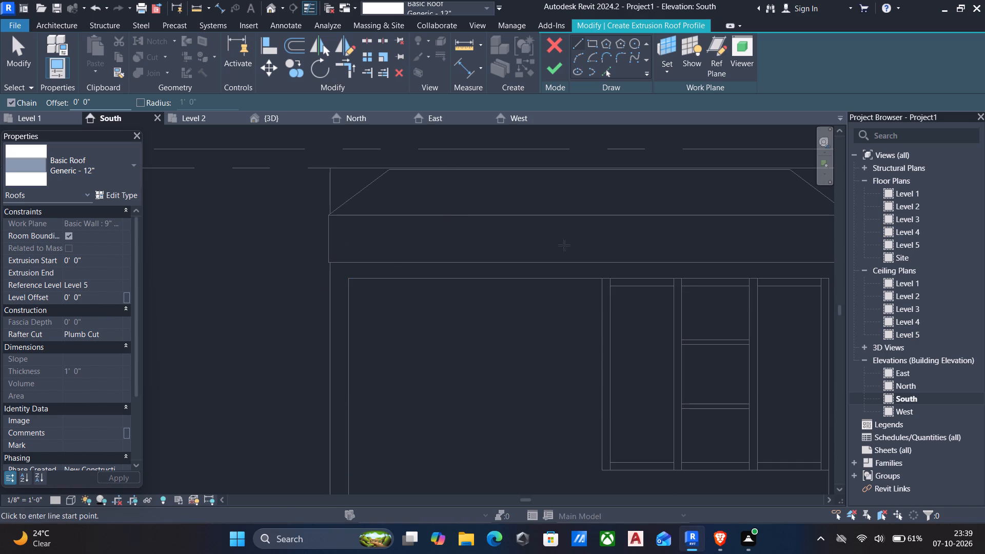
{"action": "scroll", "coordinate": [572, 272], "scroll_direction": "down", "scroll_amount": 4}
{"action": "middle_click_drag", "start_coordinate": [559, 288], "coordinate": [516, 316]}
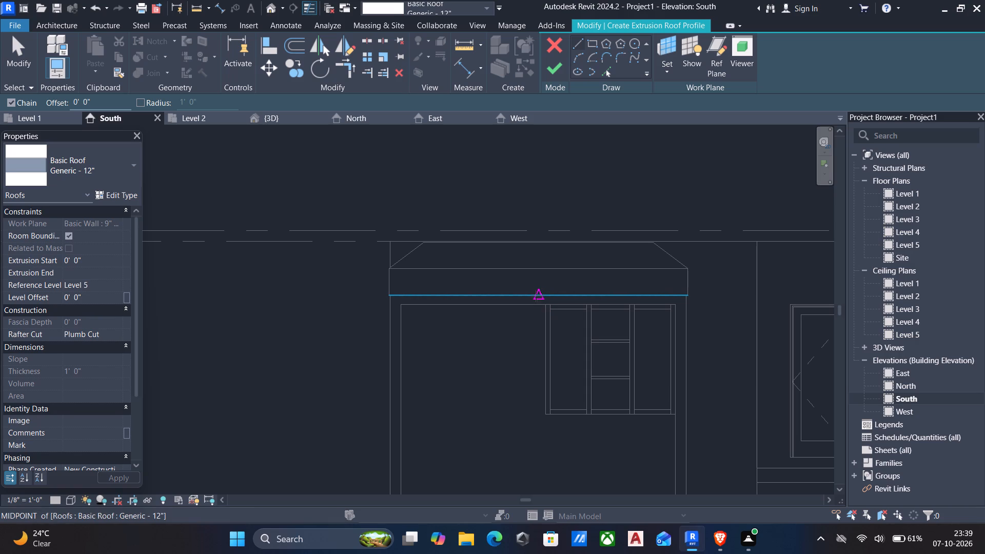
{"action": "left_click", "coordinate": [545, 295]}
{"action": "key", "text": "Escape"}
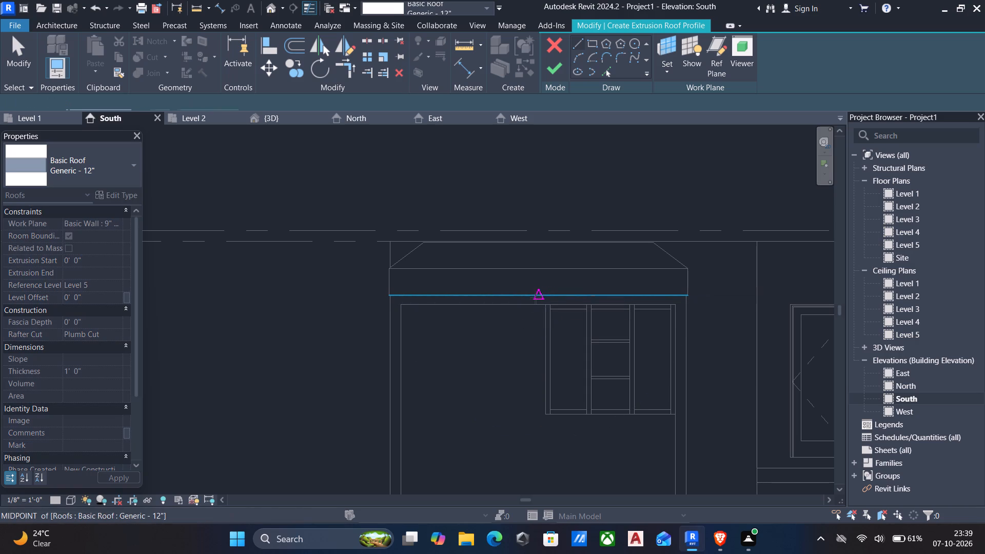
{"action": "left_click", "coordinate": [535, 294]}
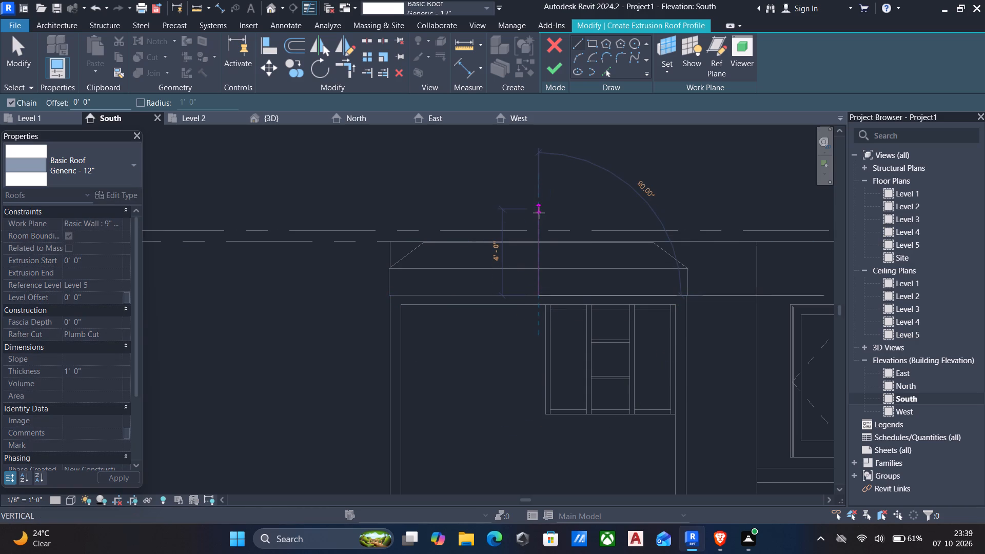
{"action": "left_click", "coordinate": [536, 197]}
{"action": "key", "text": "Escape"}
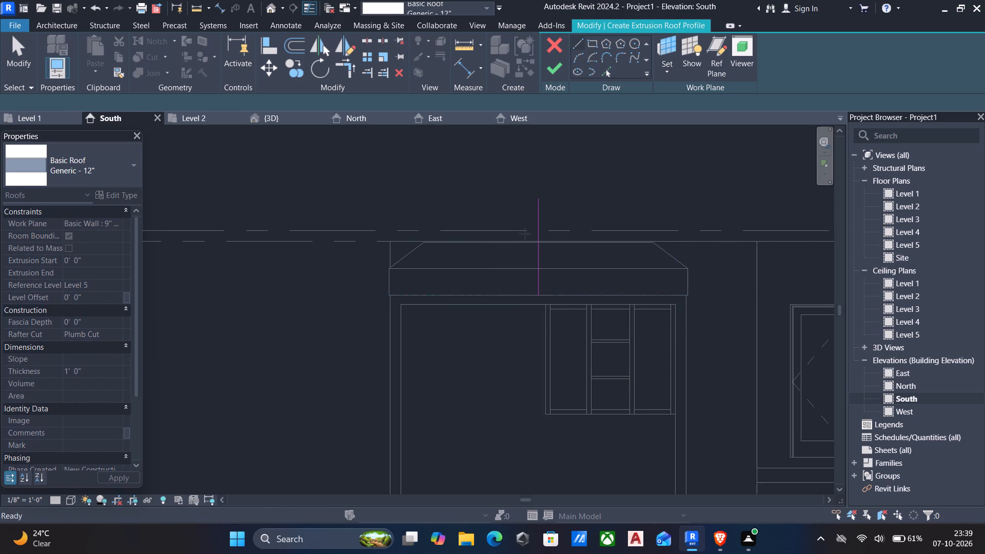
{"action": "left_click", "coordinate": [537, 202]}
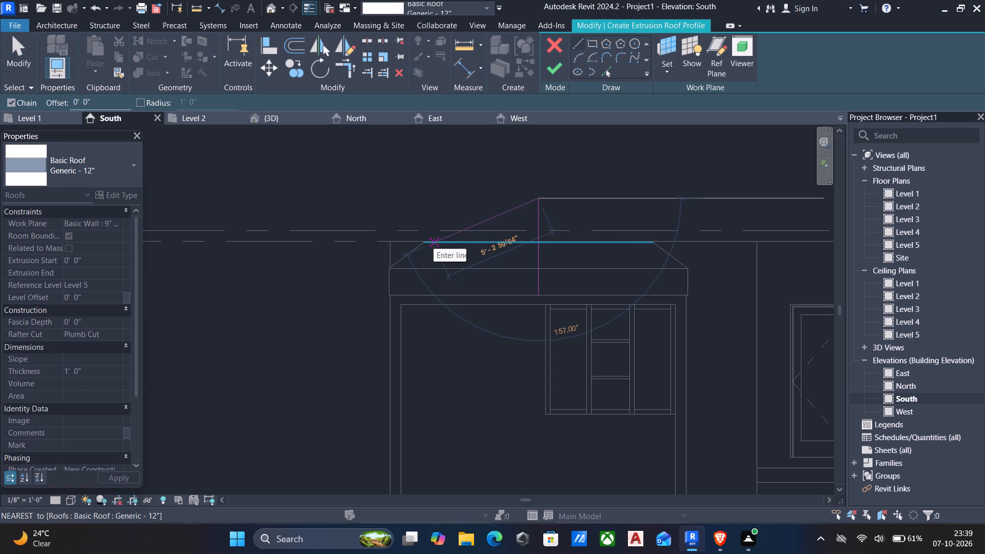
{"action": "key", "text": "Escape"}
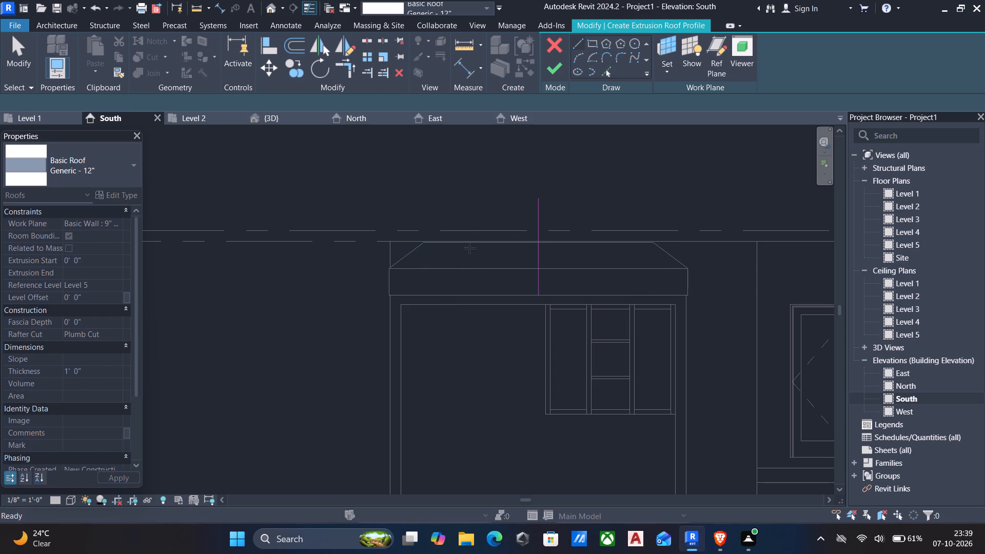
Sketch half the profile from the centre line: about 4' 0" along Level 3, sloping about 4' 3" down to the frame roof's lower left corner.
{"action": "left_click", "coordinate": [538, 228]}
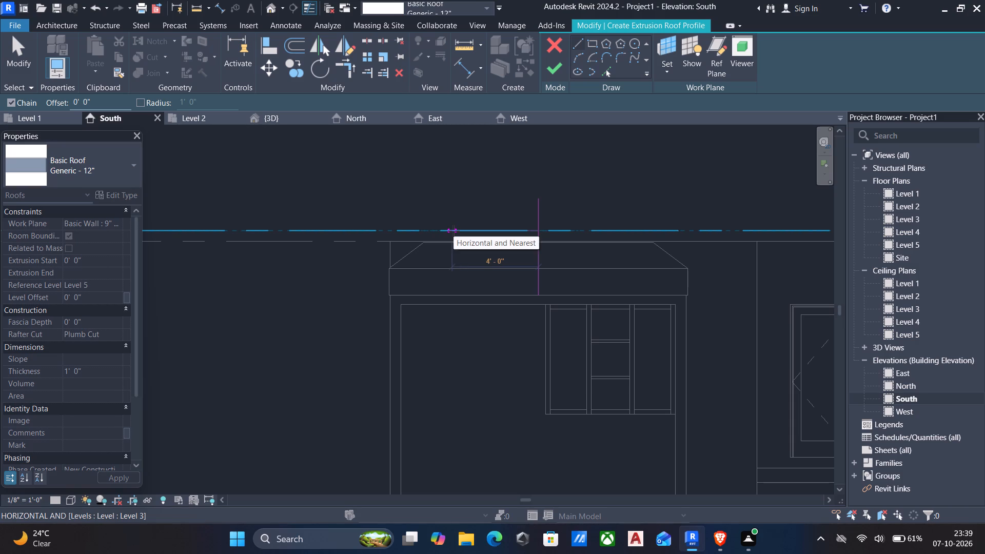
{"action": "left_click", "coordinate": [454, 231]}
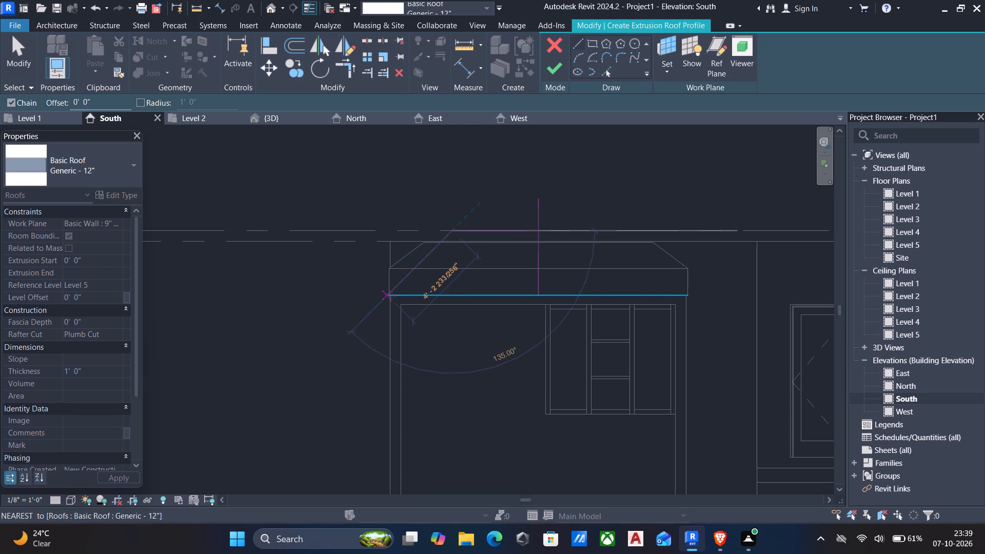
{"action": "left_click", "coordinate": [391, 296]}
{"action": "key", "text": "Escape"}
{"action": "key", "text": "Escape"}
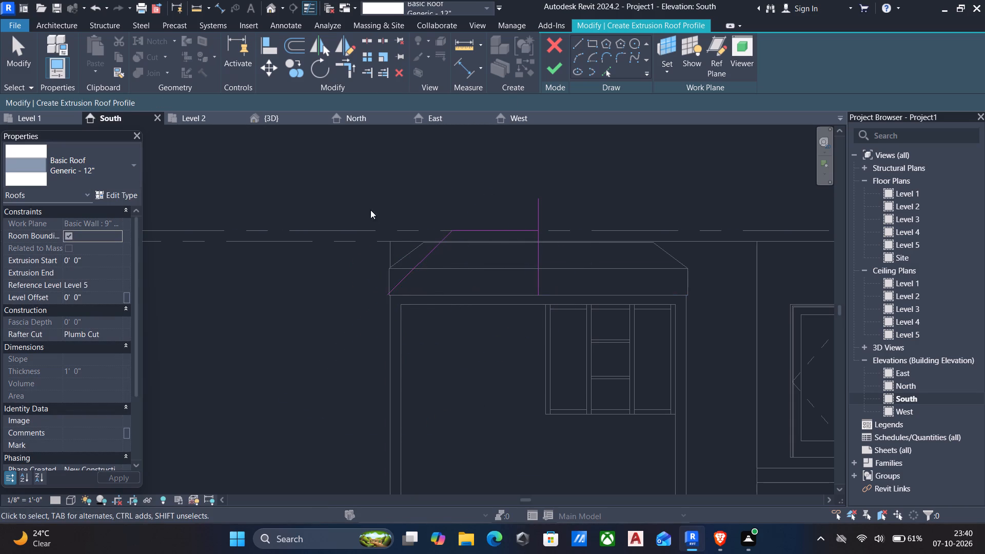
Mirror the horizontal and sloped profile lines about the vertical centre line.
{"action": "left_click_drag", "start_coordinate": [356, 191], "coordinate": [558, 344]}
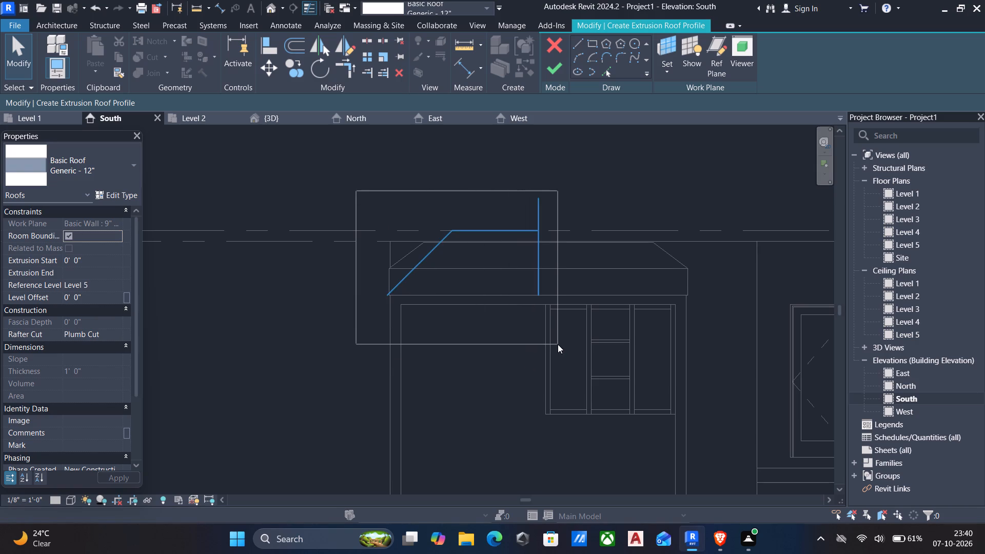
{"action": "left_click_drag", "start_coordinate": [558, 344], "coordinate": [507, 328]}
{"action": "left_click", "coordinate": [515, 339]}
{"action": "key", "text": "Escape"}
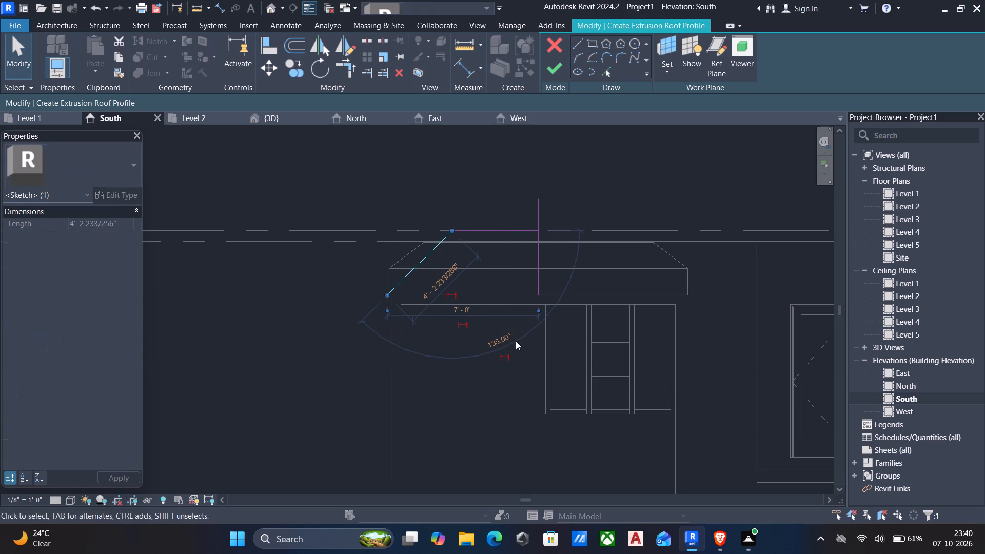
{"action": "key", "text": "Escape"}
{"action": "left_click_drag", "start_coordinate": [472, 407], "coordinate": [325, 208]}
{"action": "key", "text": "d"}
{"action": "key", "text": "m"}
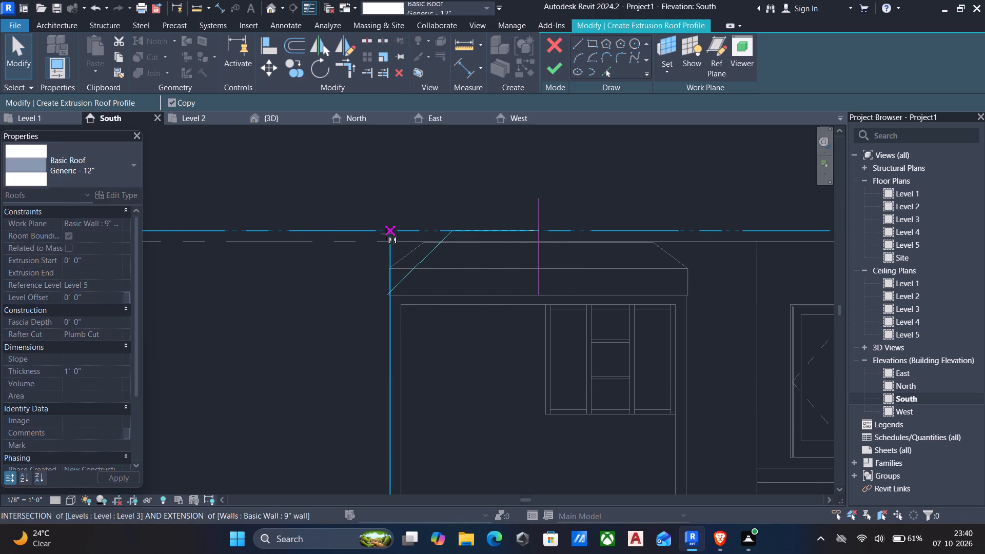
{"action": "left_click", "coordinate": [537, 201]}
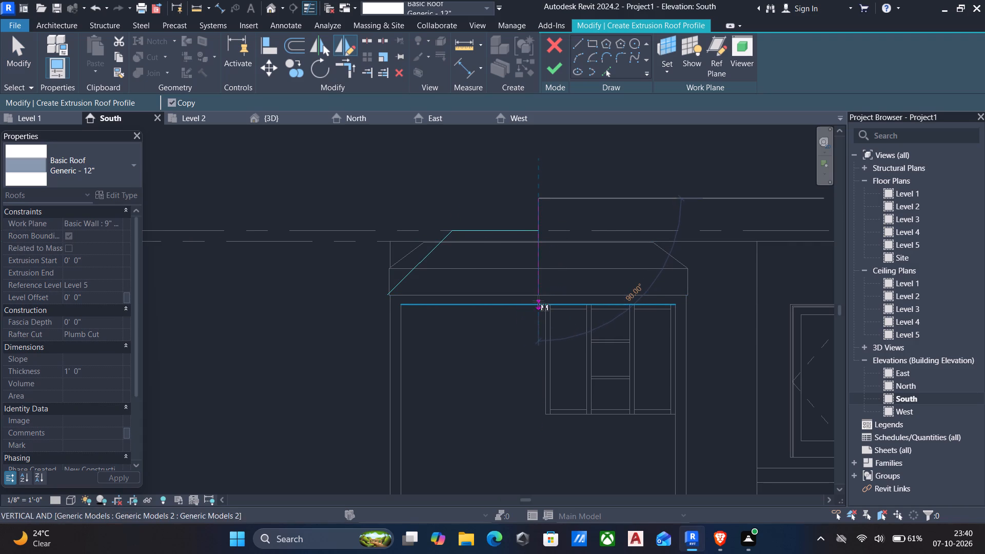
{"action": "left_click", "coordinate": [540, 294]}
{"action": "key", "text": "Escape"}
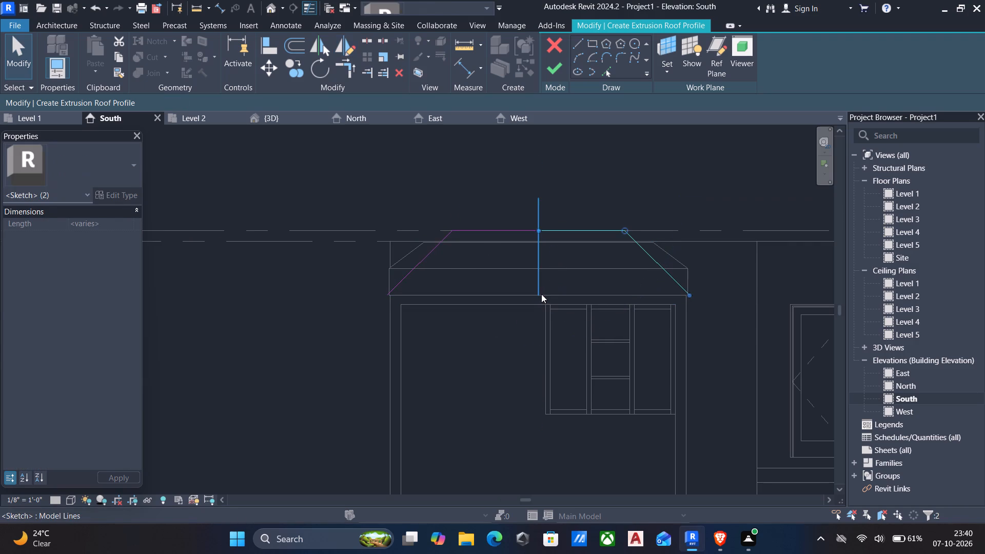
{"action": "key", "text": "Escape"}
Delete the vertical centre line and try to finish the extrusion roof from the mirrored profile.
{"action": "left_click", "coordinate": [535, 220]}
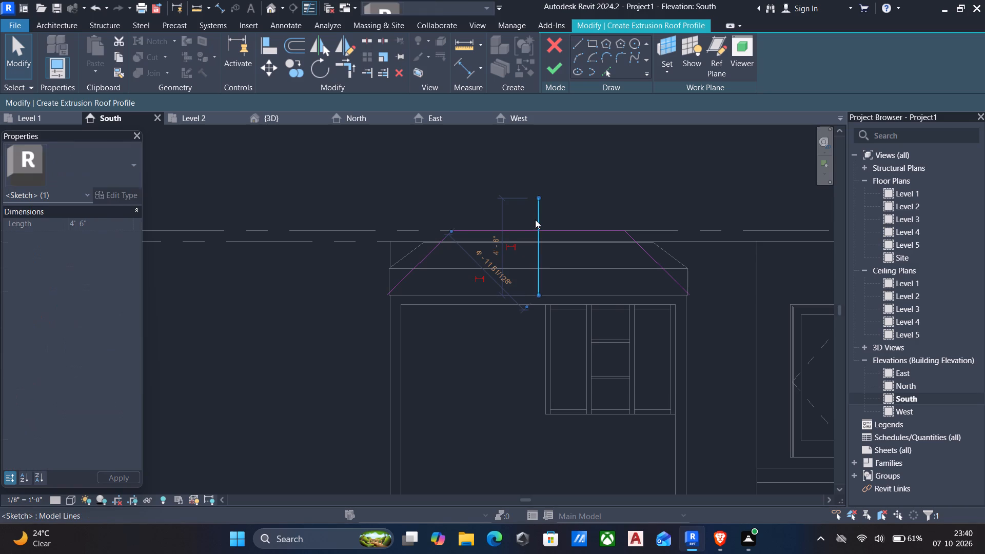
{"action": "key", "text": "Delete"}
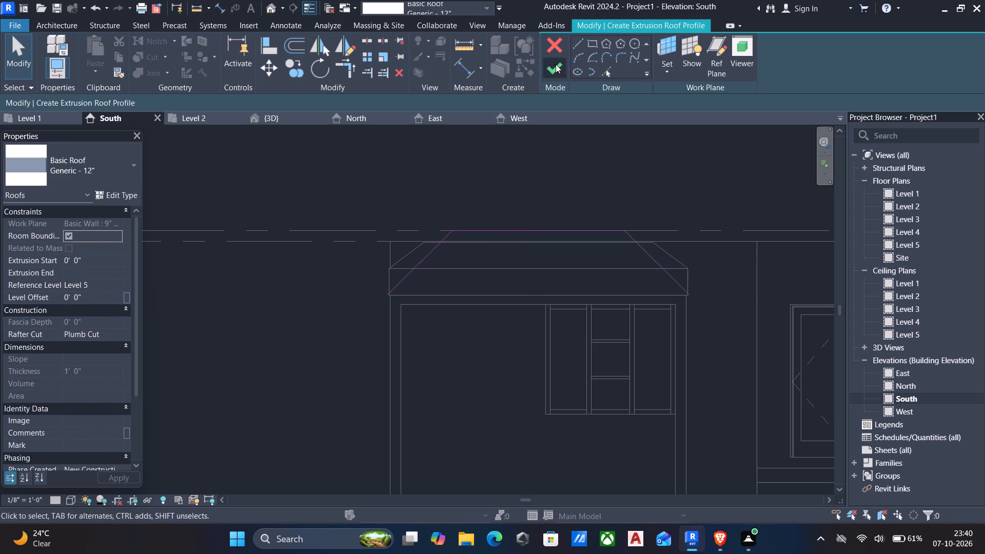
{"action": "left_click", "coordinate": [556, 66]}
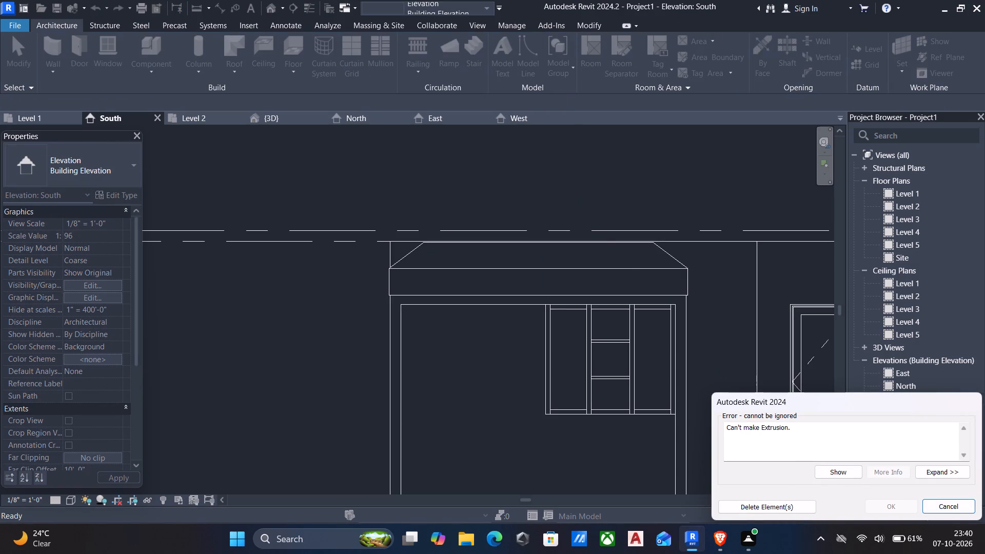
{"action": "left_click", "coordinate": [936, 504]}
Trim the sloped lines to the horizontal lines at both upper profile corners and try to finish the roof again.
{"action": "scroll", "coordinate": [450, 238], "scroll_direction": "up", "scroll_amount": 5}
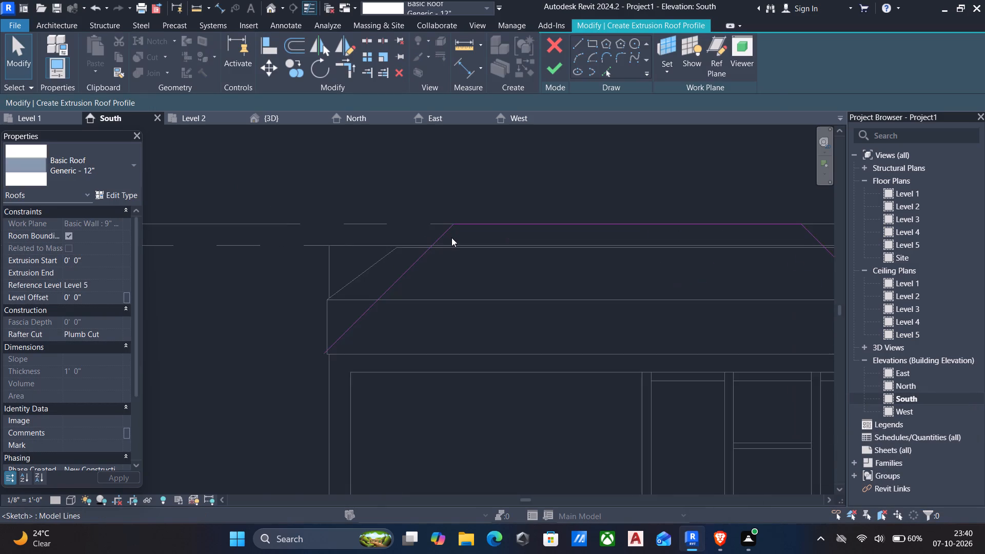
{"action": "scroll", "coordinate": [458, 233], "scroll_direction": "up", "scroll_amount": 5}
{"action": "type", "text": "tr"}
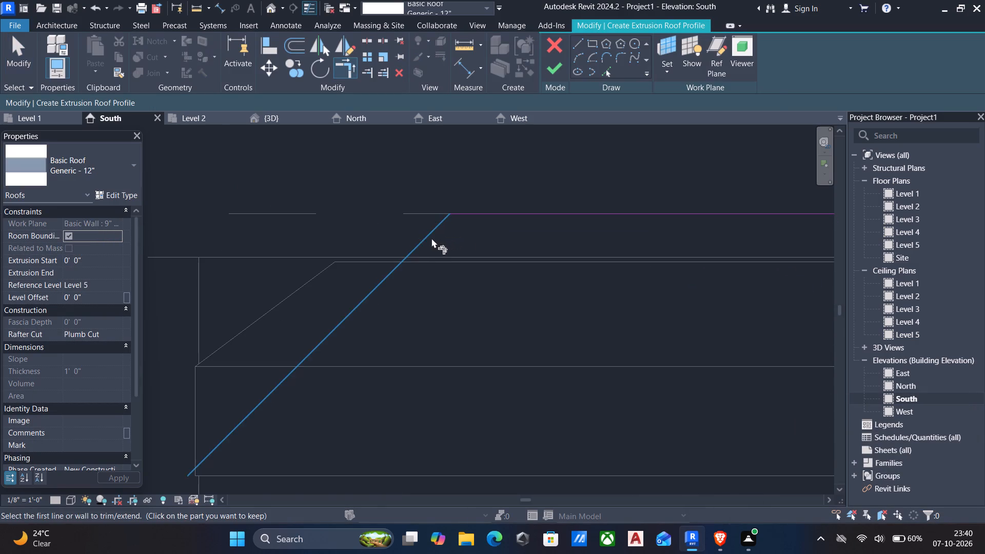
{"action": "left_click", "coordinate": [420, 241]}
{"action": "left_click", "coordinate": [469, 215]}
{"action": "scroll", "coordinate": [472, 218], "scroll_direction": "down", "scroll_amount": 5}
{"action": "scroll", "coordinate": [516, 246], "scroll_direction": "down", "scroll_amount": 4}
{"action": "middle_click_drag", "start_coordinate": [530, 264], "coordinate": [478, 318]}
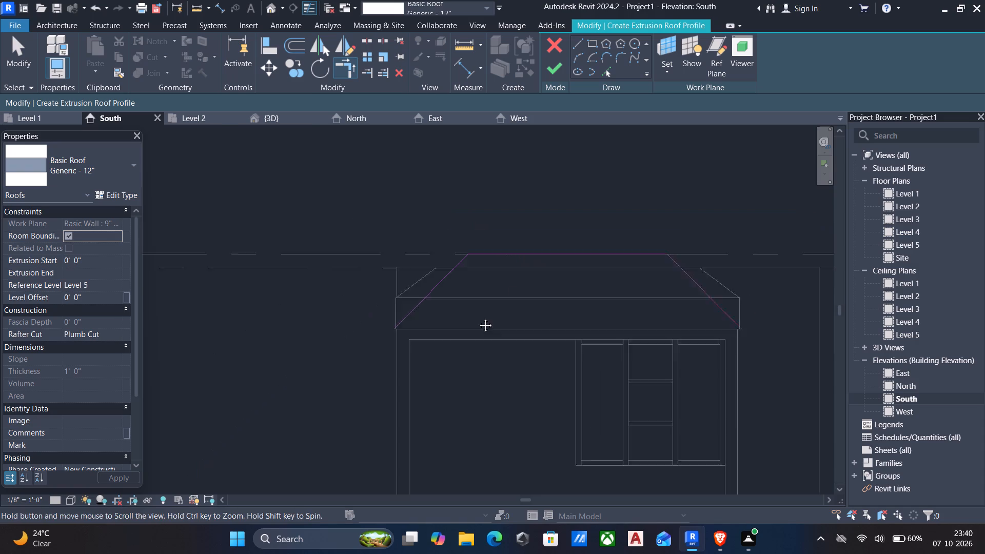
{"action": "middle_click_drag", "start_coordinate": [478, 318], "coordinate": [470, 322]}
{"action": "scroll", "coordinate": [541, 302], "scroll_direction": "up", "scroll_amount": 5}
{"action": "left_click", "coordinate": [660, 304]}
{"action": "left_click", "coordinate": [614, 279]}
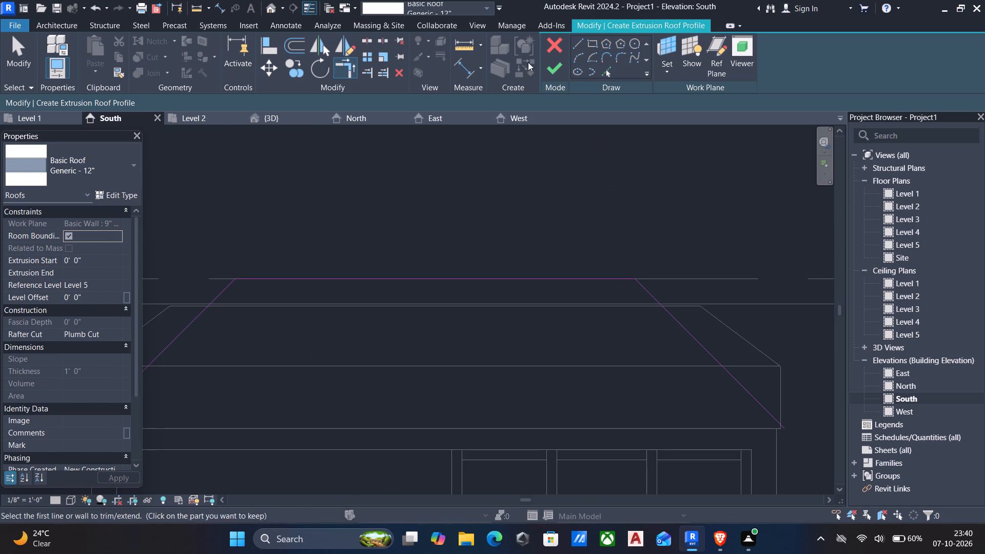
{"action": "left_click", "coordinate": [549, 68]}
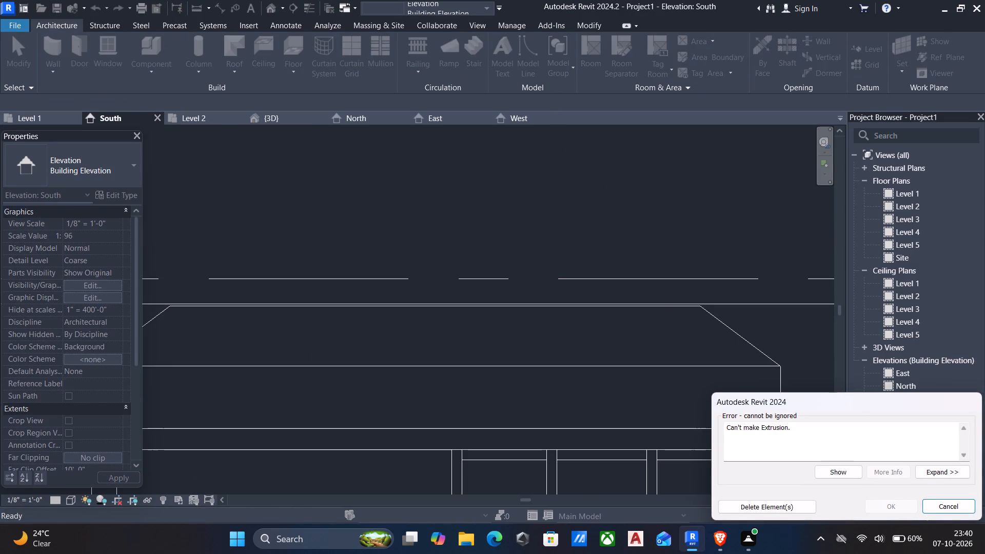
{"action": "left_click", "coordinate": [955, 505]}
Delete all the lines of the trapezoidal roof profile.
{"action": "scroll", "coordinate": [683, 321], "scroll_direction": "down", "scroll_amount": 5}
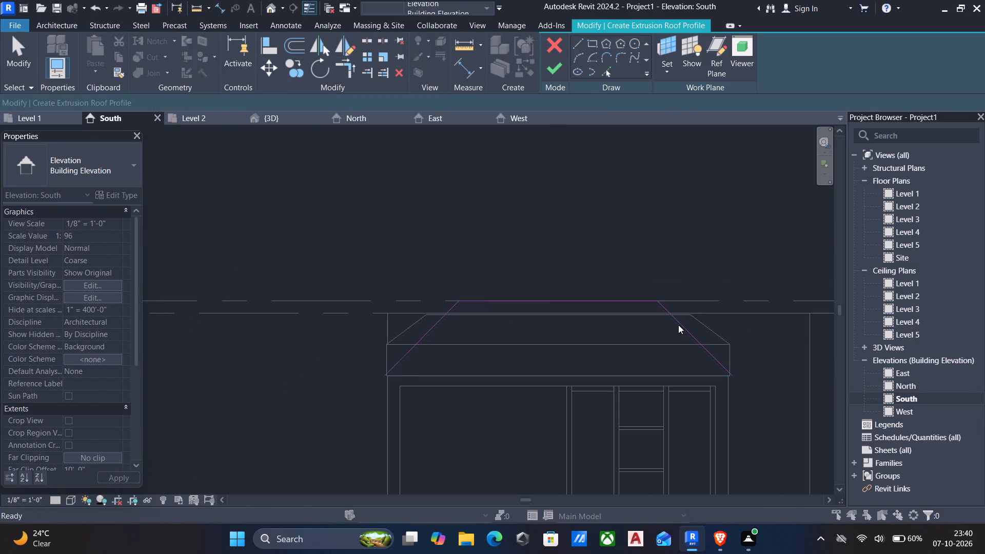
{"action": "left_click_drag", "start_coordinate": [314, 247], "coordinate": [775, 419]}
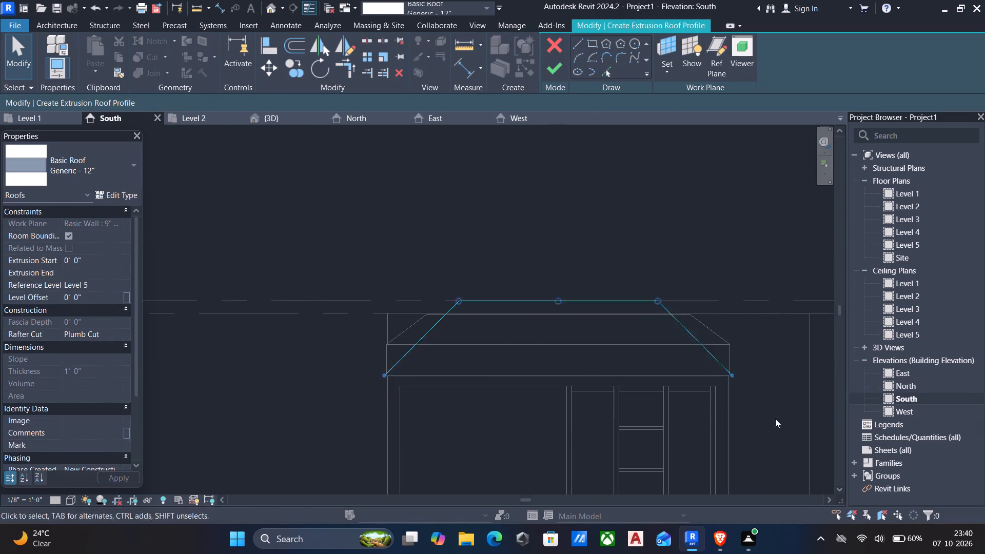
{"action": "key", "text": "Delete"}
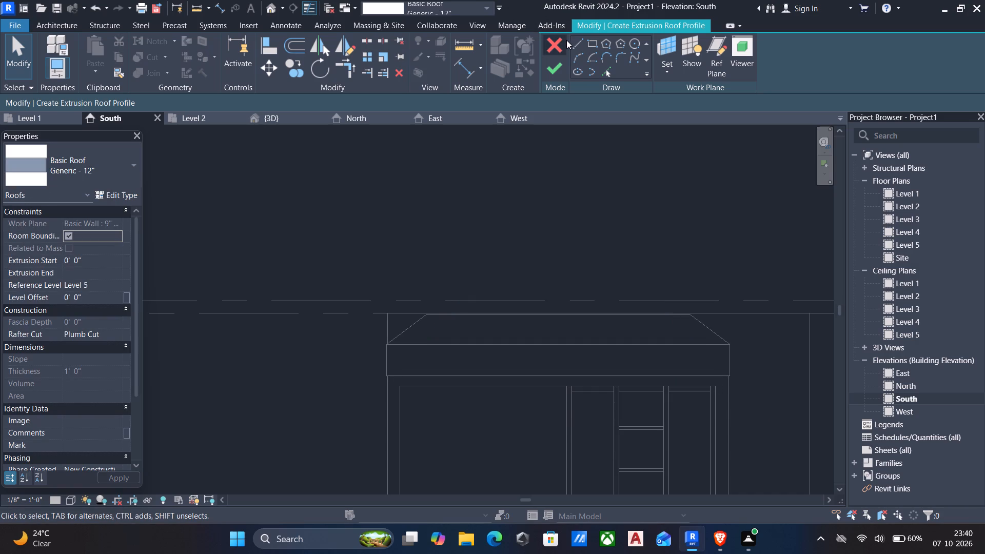
Sketch a three-line profile from the facade roof's left eave up to Level 3, about 6'-10" along it, down to the right eave, and finish the extrusion roof.
{"action": "left_click", "coordinate": [571, 46]}
{"action": "scroll", "coordinate": [388, 346], "scroll_direction": "up", "scroll_amount": 2}
{"action": "left_click", "coordinate": [576, 44]}
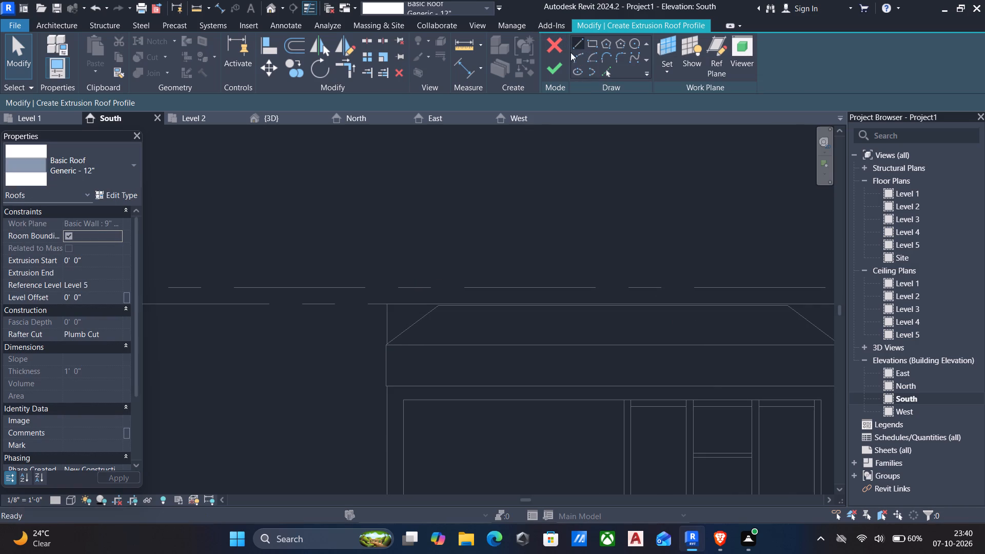
{"action": "left_click", "coordinate": [384, 344]}
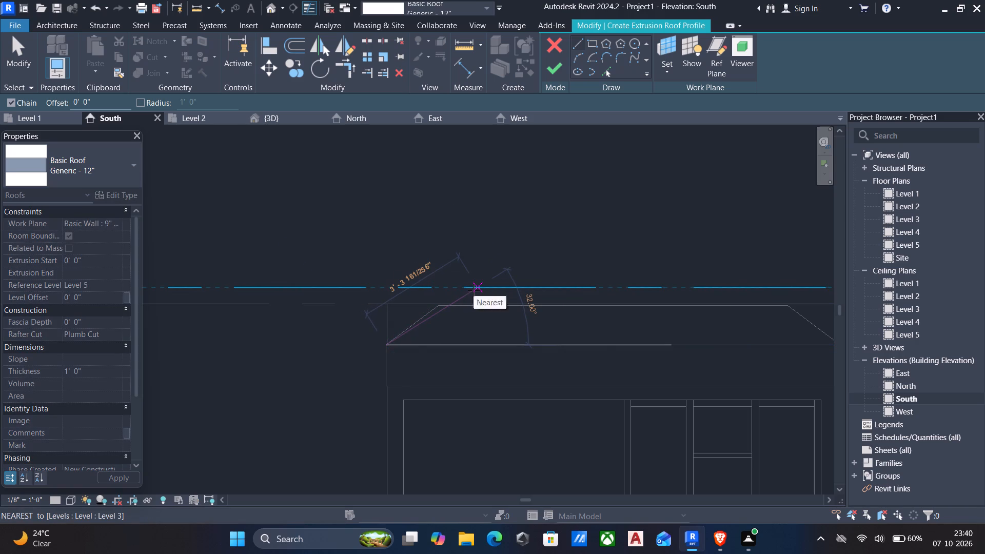
{"action": "left_click", "coordinate": [474, 290]}
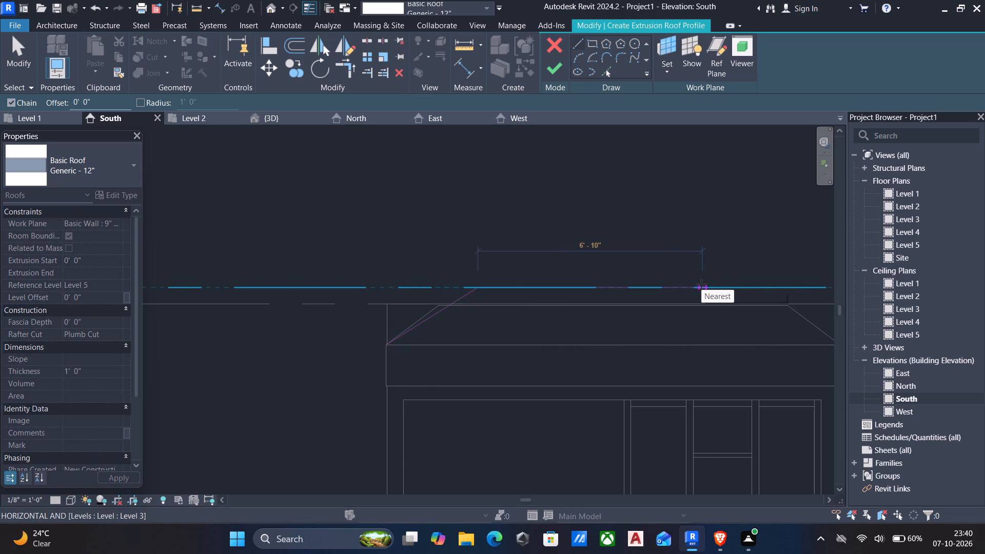
{"action": "left_click", "coordinate": [701, 284]}
{"action": "scroll", "coordinate": [733, 303], "scroll_direction": "down", "scroll_amount": 1}
{"action": "middle_click_drag", "start_coordinate": [728, 309], "coordinate": [607, 303]}
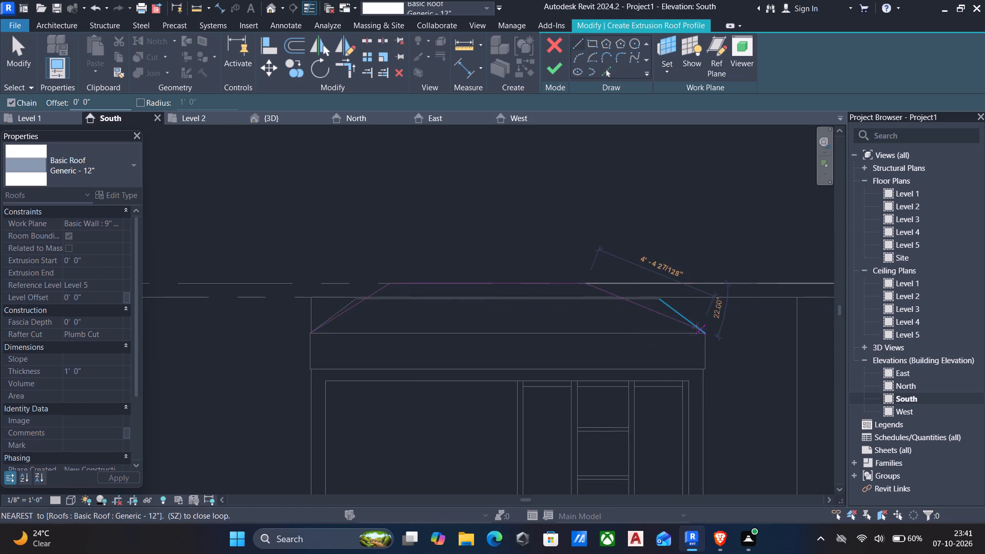
{"action": "scroll", "coordinate": [709, 331], "scroll_direction": "up", "scroll_amount": 3}
{"action": "left_click", "coordinate": [706, 335]}
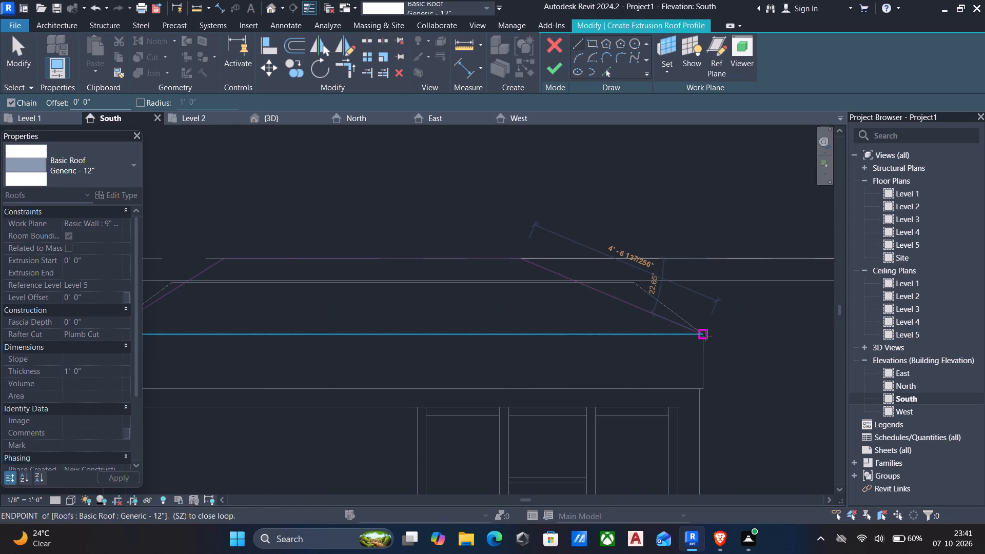
{"action": "key", "text": "Escape"}
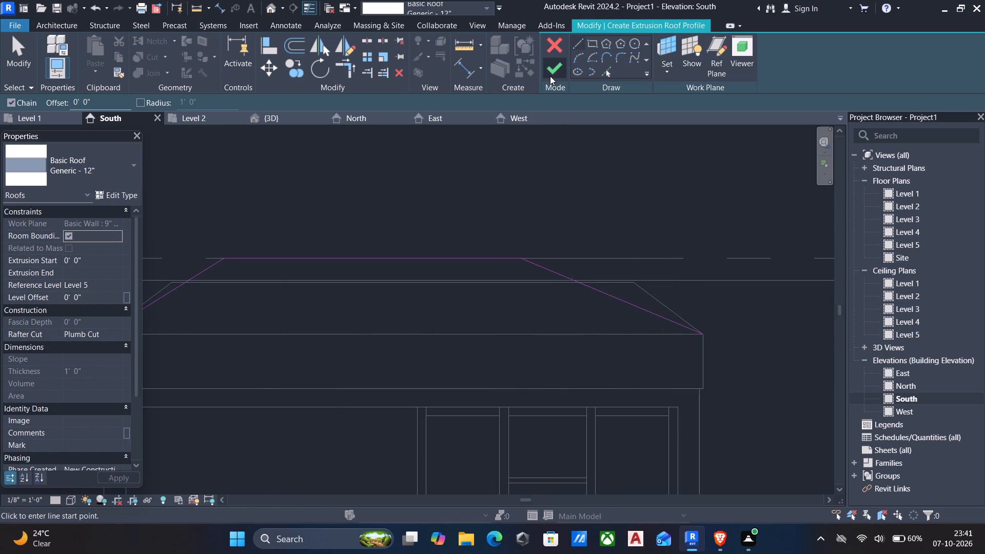
{"action": "left_click", "coordinate": [551, 71]}
Examine the new extrusion roof against the house and facade frame in the South elevation and the 3D view.
{"action": "scroll", "coordinate": [546, 155], "scroll_direction": "down", "scroll_amount": 6}
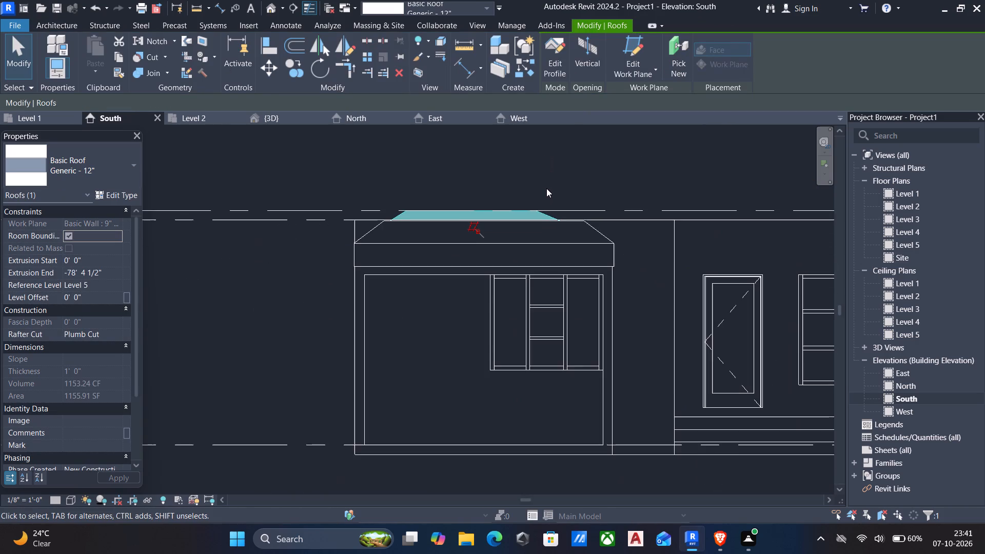
{"action": "scroll", "coordinate": [546, 182], "scroll_direction": "up", "scroll_amount": 1}
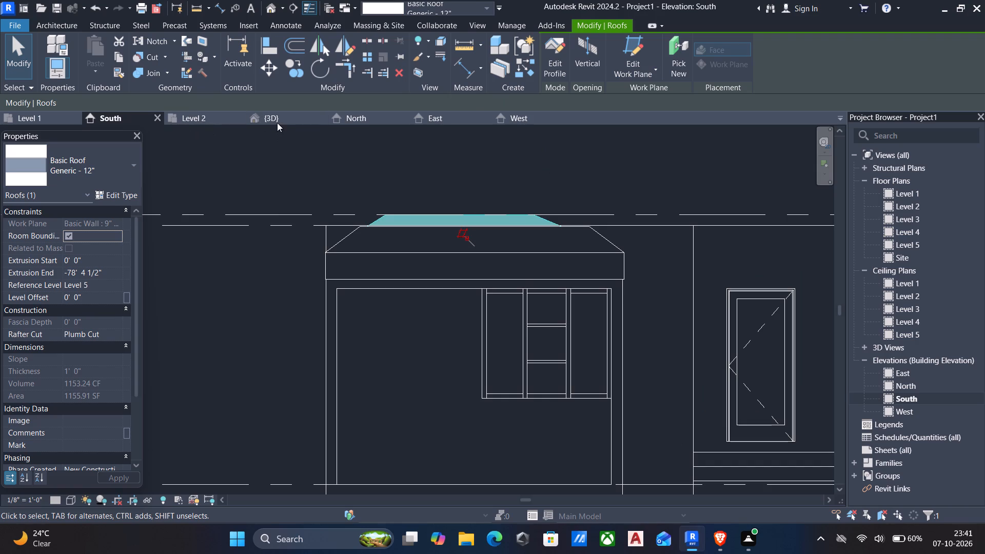
{"action": "left_click", "coordinate": [275, 120]}
{"action": "scroll", "coordinate": [333, 166], "scroll_direction": "down", "scroll_amount": 5}
{"action": "middle_click_drag", "start_coordinate": [340, 226], "coordinate": [342, 272], "text": "shift"}
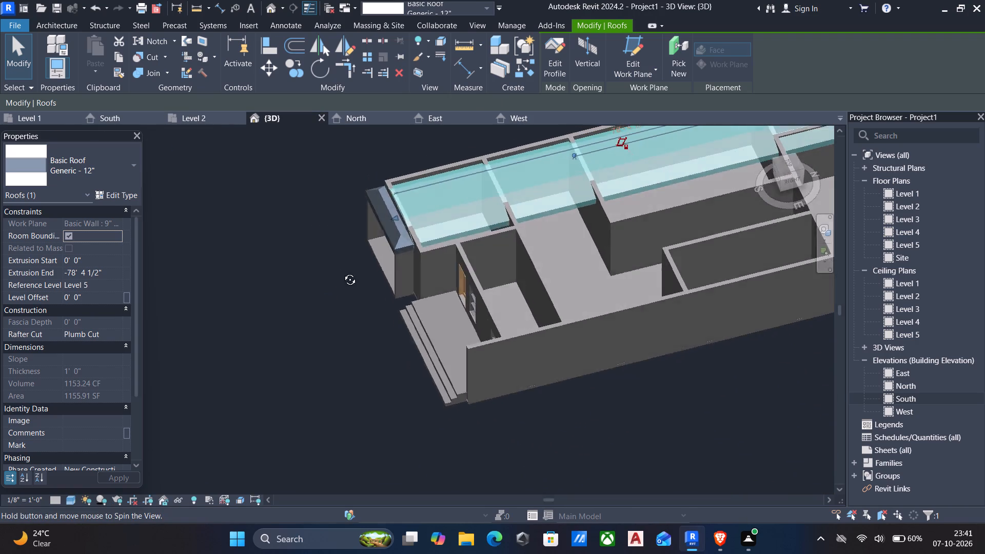
{"action": "middle_click_drag", "start_coordinate": [342, 272], "coordinate": [422, 153], "text": "shift"}
{"action": "scroll", "coordinate": [473, 147], "scroll_direction": "down", "scroll_amount": 3}
{"action": "middle_click_drag", "start_coordinate": [519, 219], "coordinate": [365, 379]}
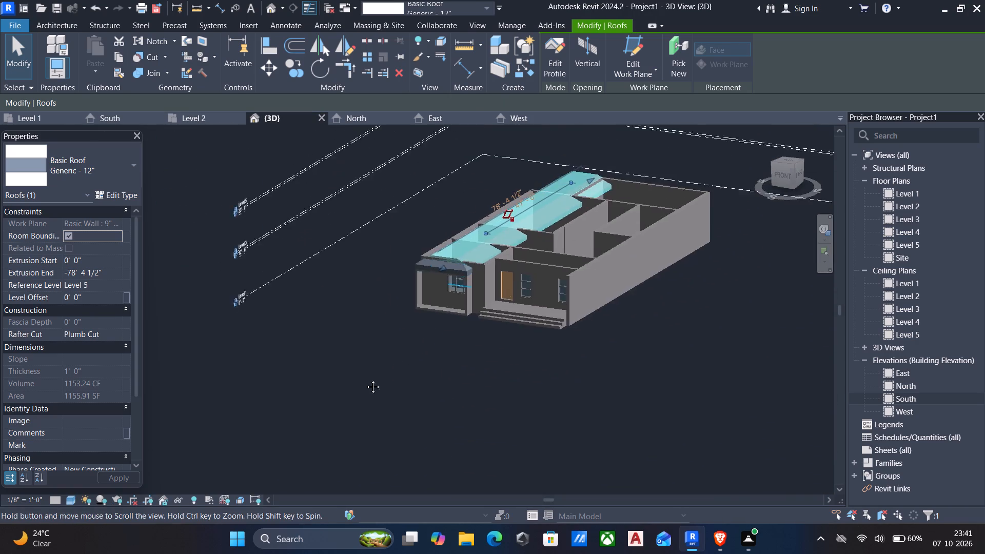
{"action": "middle_click_drag", "start_coordinate": [365, 379], "coordinate": [307, 454]}
{"action": "middle_click_drag", "start_coordinate": [381, 370], "coordinate": [332, 374], "text": "shift"}
{"action": "middle_click_drag", "start_coordinate": [332, 375], "coordinate": [364, 327]}
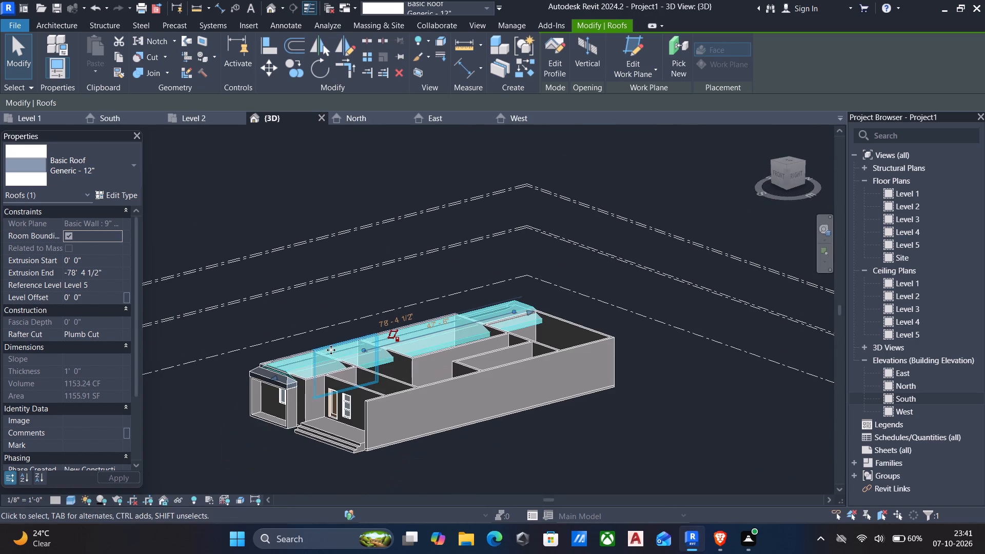
{"action": "scroll", "coordinate": [275, 354], "scroll_direction": "down", "scroll_amount": 2, "text": "shift"}
{"action": "middle_click_drag", "start_coordinate": [275, 354], "coordinate": [231, 374], "text": "shift"}
{"action": "middle_click_drag", "start_coordinate": [234, 378], "coordinate": [297, 319]}
{"action": "scroll", "coordinate": [298, 319], "scroll_direction": "up", "scroll_amount": 6}
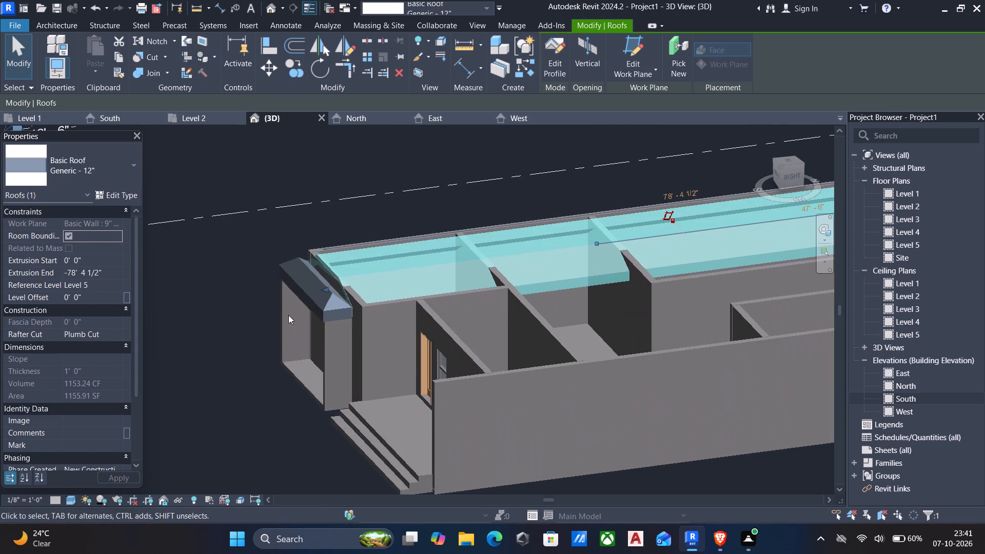
Delete the earlier small hipped roof sitting on the facade frame.
{"action": "left_click", "coordinate": [326, 307]}
{"action": "key", "text": "Delete"}
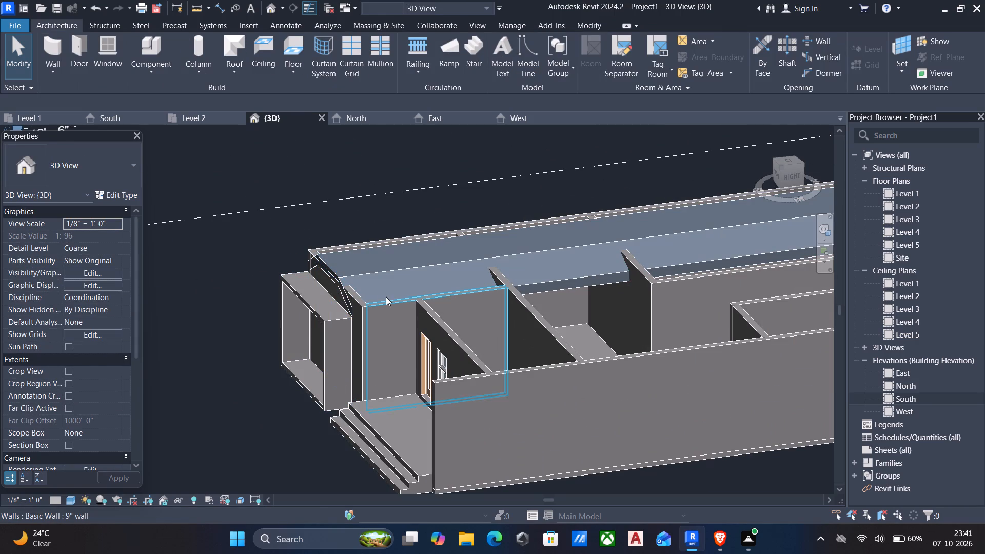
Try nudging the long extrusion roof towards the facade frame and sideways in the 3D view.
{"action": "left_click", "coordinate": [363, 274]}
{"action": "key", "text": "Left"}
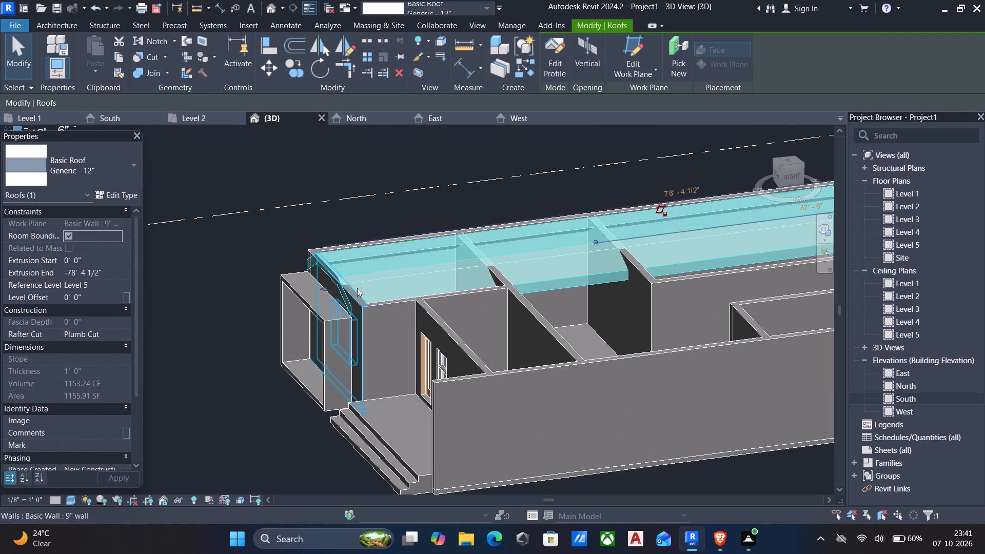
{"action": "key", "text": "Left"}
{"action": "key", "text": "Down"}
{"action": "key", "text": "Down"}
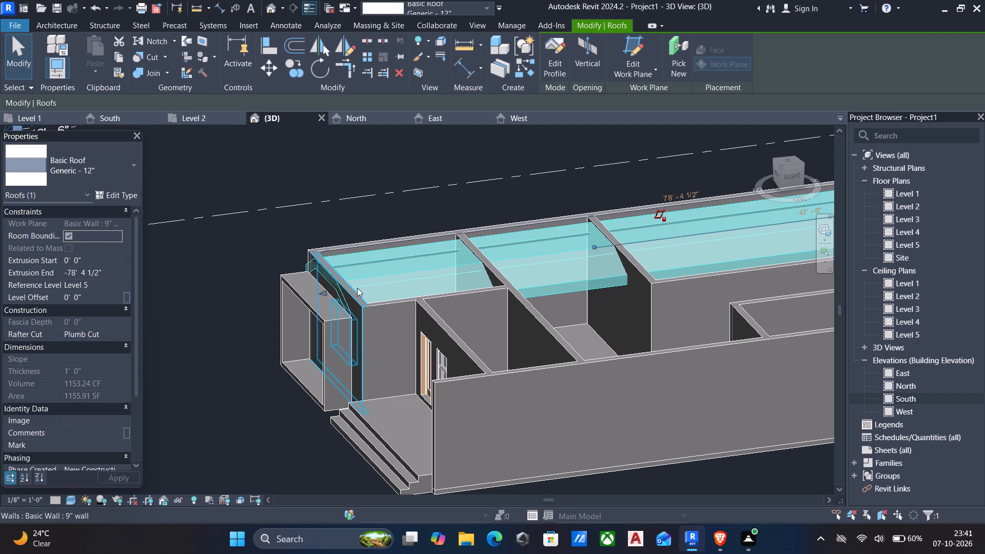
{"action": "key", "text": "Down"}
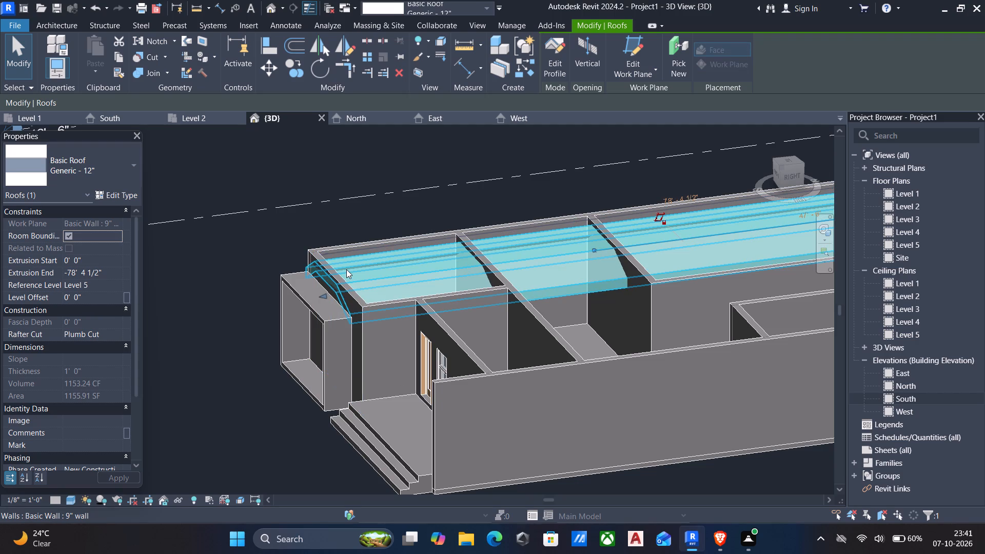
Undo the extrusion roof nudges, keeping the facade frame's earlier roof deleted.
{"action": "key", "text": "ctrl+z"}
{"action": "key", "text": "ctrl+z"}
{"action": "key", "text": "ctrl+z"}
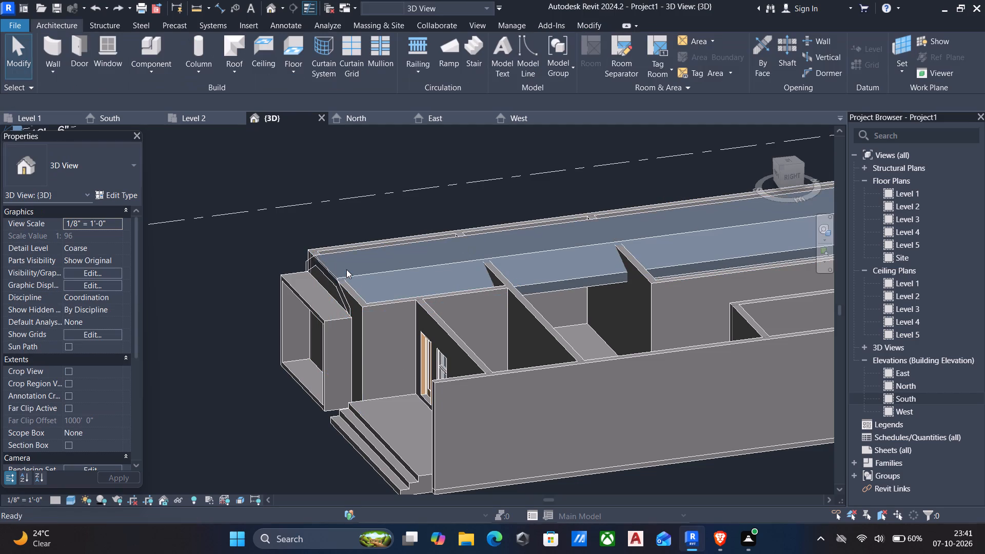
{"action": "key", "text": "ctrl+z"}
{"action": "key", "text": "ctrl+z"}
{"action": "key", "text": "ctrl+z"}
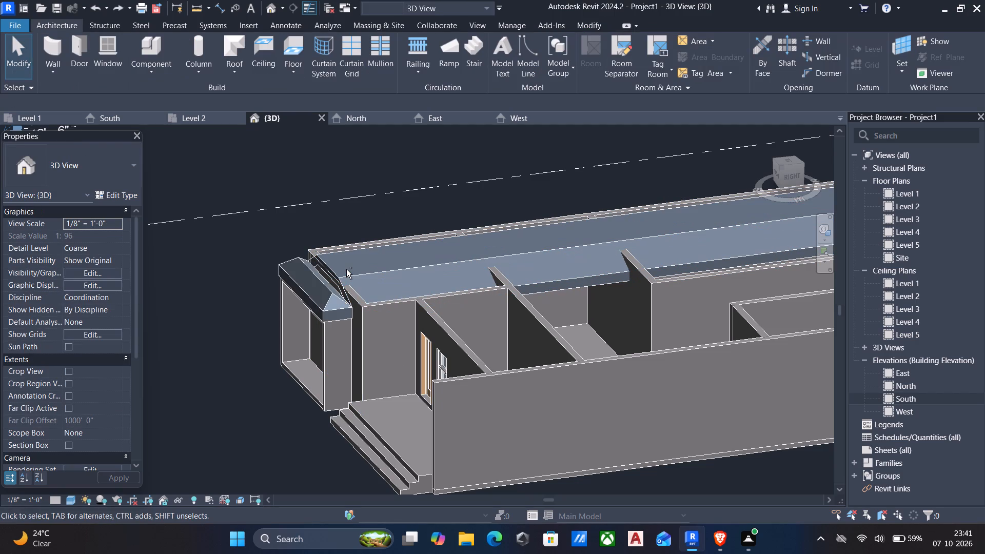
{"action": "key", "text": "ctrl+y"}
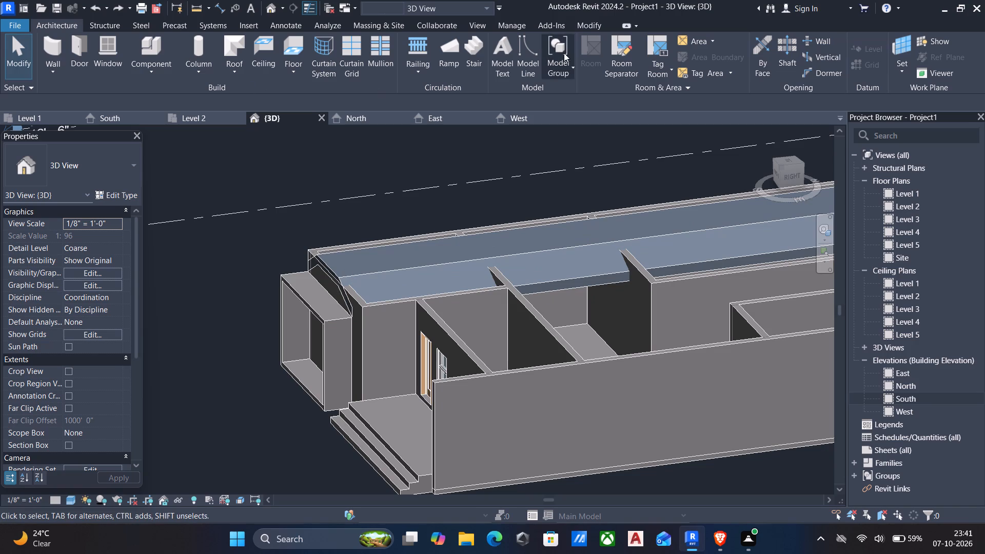
In the West elevation, stretch the extrusion roof's front end over the facade frame to an extrusion start of 3' 5 1/2".
{"action": "double_click", "coordinate": [907, 389]}
{"action": "scroll", "coordinate": [734, 317], "scroll_direction": "down", "scroll_amount": 2}
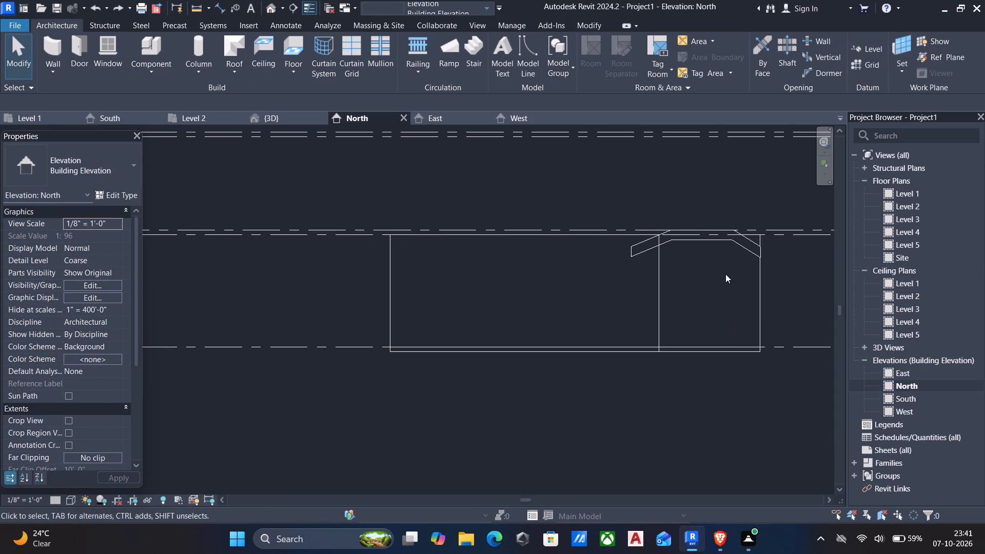
{"action": "left_click", "coordinate": [743, 245]}
{"action": "scroll", "coordinate": [737, 249], "scroll_direction": "down", "scroll_amount": 4}
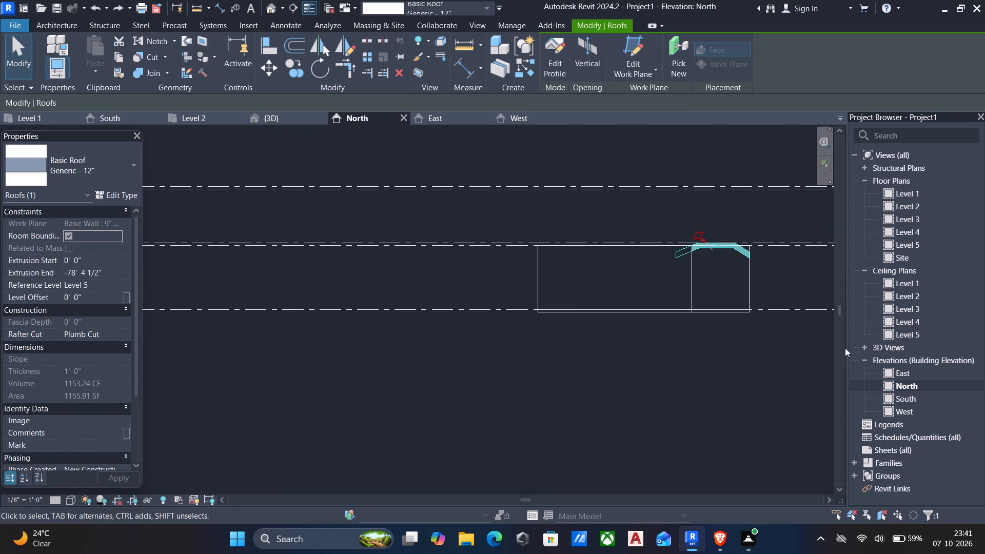
{"action": "double_click", "coordinate": [903, 408]}
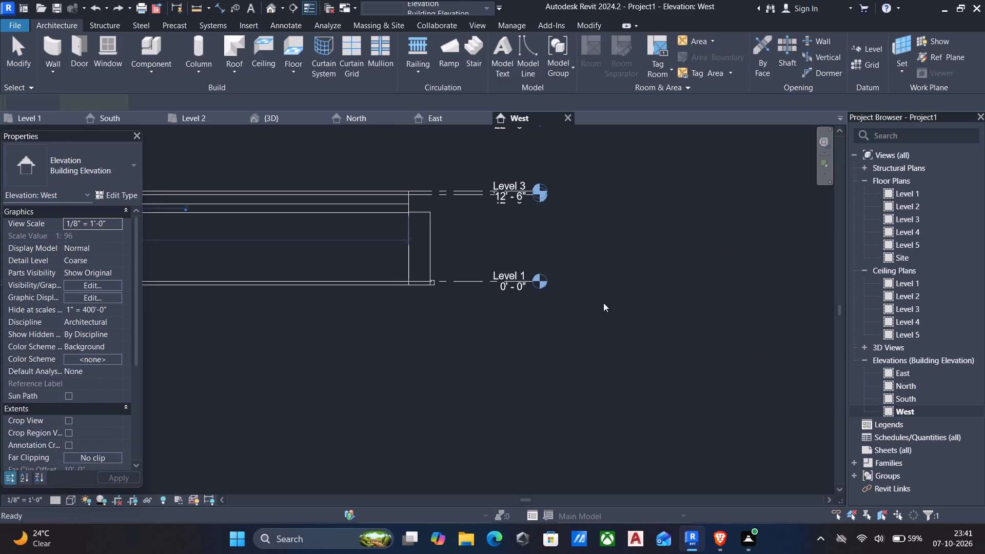
{"action": "scroll", "coordinate": [361, 216], "scroll_direction": "down", "scroll_amount": 3}
{"action": "scroll", "coordinate": [375, 208], "scroll_direction": "up", "scroll_amount": 1}
{"action": "key", "text": "Right"}
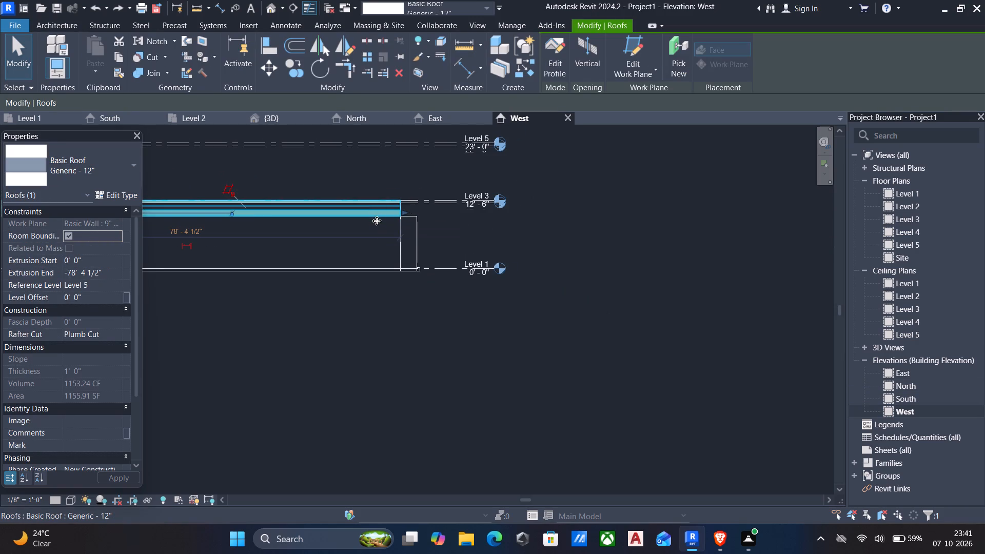
{"action": "scroll", "coordinate": [398, 220], "scroll_direction": "up", "scroll_amount": 4}
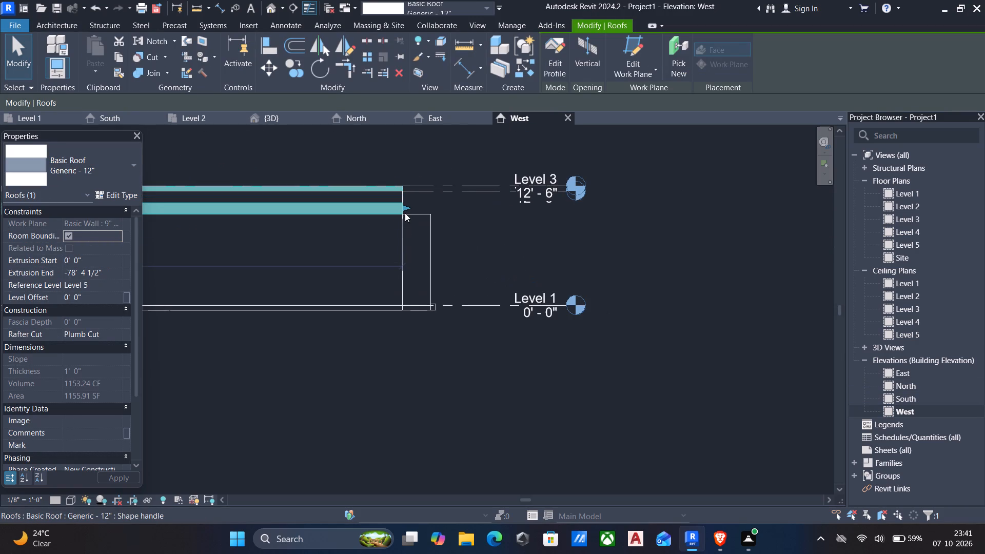
{"action": "left_click_drag", "start_coordinate": [405, 207], "coordinate": [431, 207]}
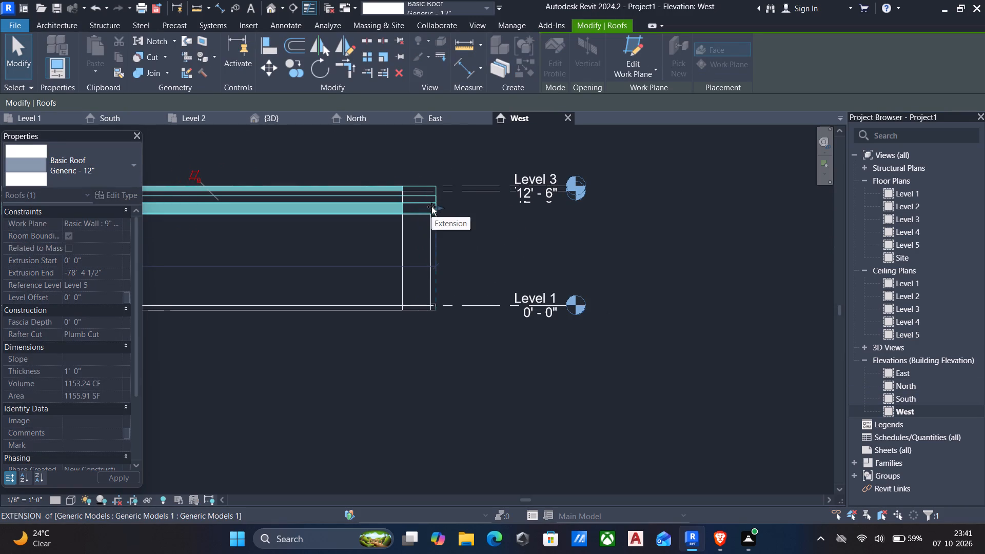
{"action": "left_click_drag", "start_coordinate": [431, 207], "coordinate": [439, 206]}
{"action": "scroll", "coordinate": [431, 207], "scroll_direction": "up", "scroll_amount": 9}
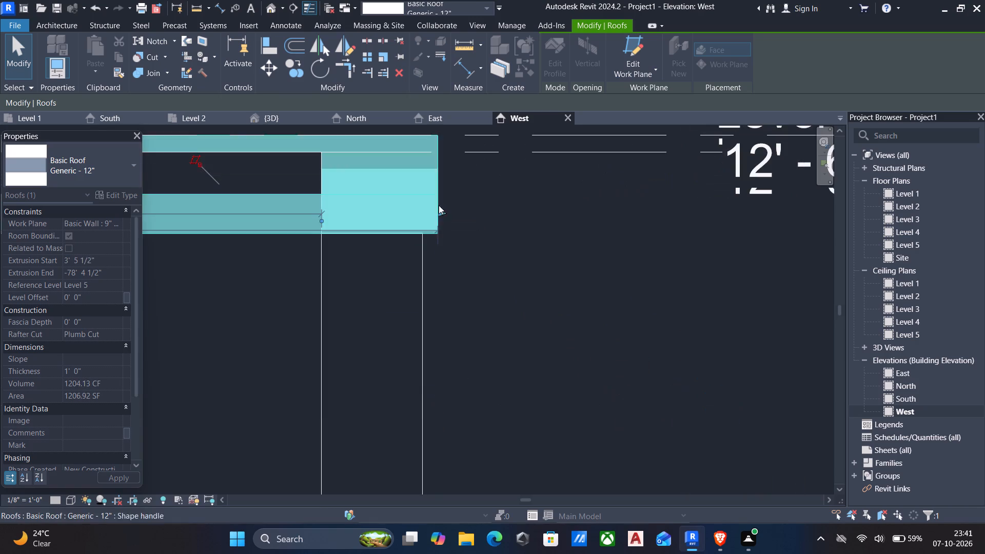
Pull the extrusion roof's rear end forward to the front wall's face, giving an extrusion end of 0' 0".
{"action": "scroll", "coordinate": [438, 208], "scroll_direction": "down", "scroll_amount": 5}
{"action": "middle_click_drag", "start_coordinate": [438, 218], "coordinate": [506, 206]}
{"action": "scroll", "coordinate": [509, 201], "scroll_direction": "down", "scroll_amount": 11}
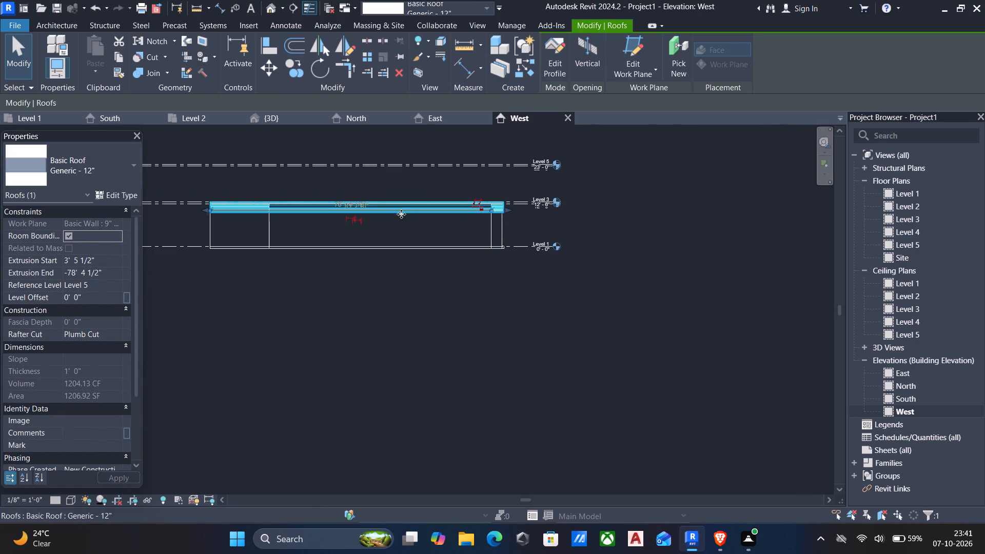
{"action": "scroll", "coordinate": [201, 211], "scroll_direction": "up", "scroll_amount": 4}
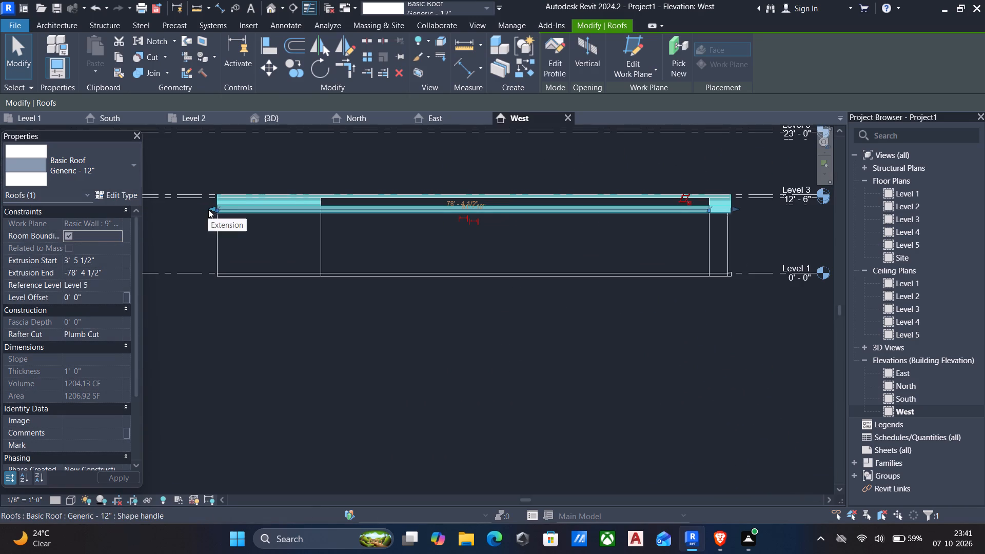
{"action": "left_click_drag", "start_coordinate": [209, 211], "coordinate": [668, 202]}
{"action": "scroll", "coordinate": [662, 203], "scroll_direction": "up", "scroll_amount": 6}
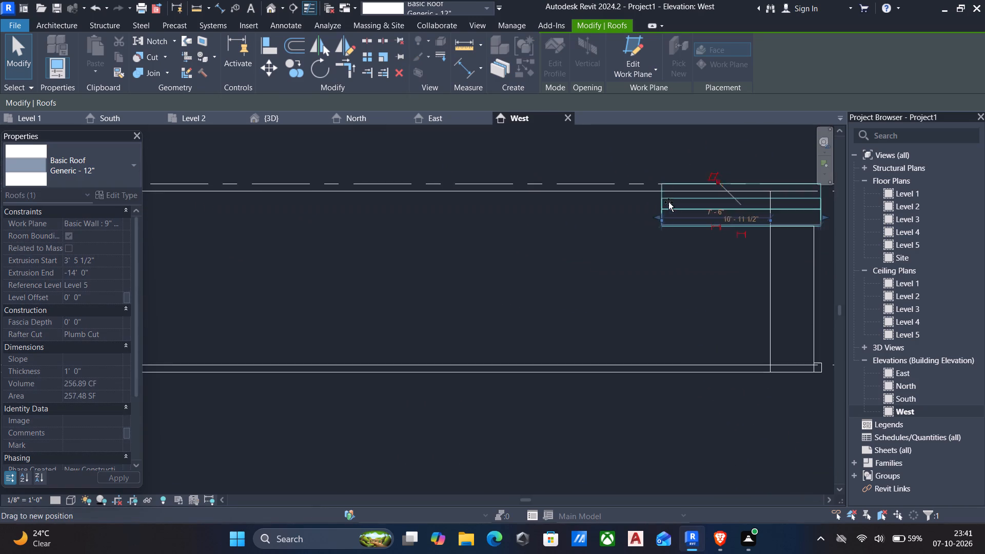
{"action": "left_click_drag", "start_coordinate": [668, 202], "coordinate": [689, 204]}
{"action": "scroll", "coordinate": [689, 204], "scroll_direction": "up", "scroll_amount": 4}
{"action": "scroll", "coordinate": [677, 220], "scroll_direction": "down", "scroll_amount": 2}
{"action": "middle_click_drag", "start_coordinate": [645, 241], "coordinate": [267, 305]}
{"action": "scroll", "coordinate": [279, 302], "scroll_direction": "up", "scroll_amount": 3}
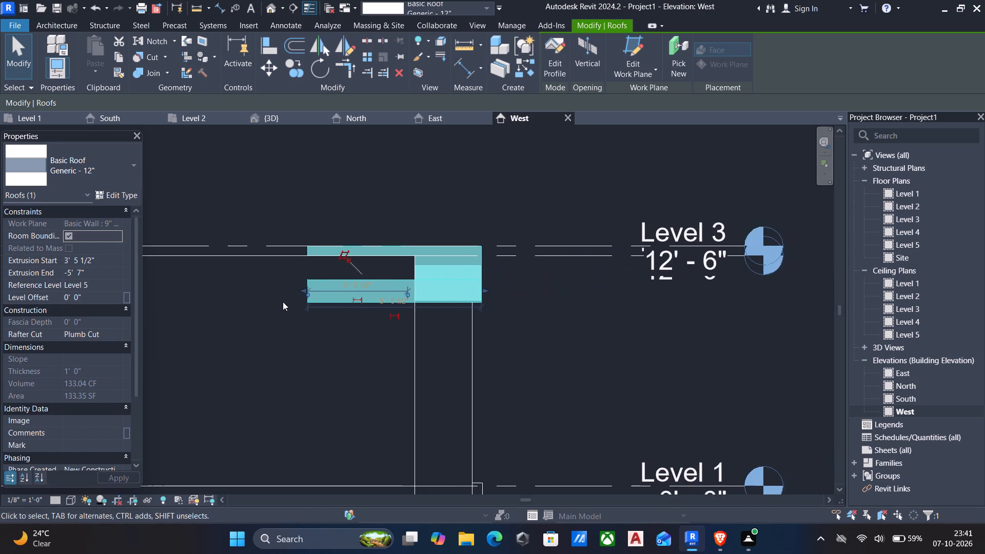
{"action": "scroll", "coordinate": [283, 302], "scroll_direction": "up", "scroll_amount": 2}
{"action": "left_click_drag", "start_coordinate": [328, 278], "coordinate": [481, 253]}
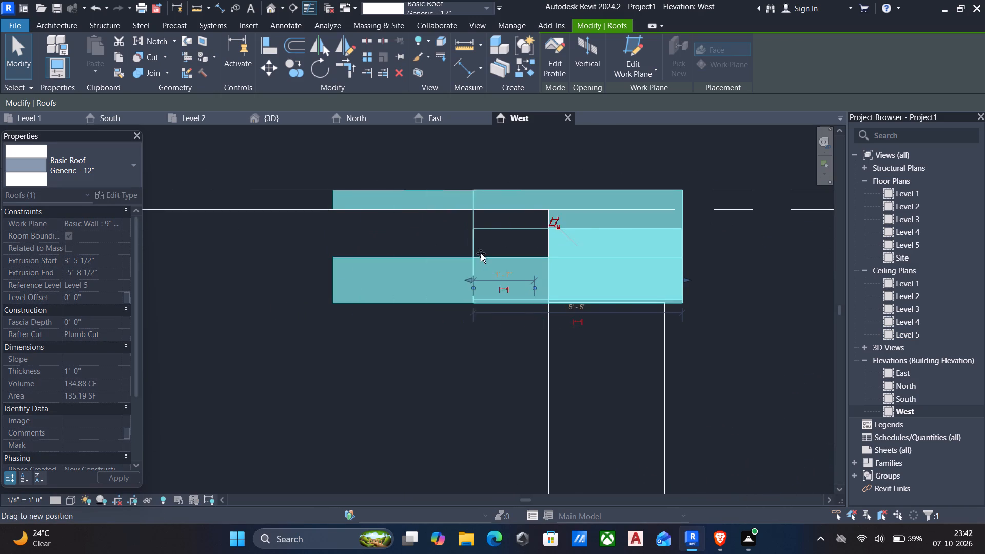
{"action": "left_click_drag", "start_coordinate": [481, 253], "coordinate": [544, 249]}
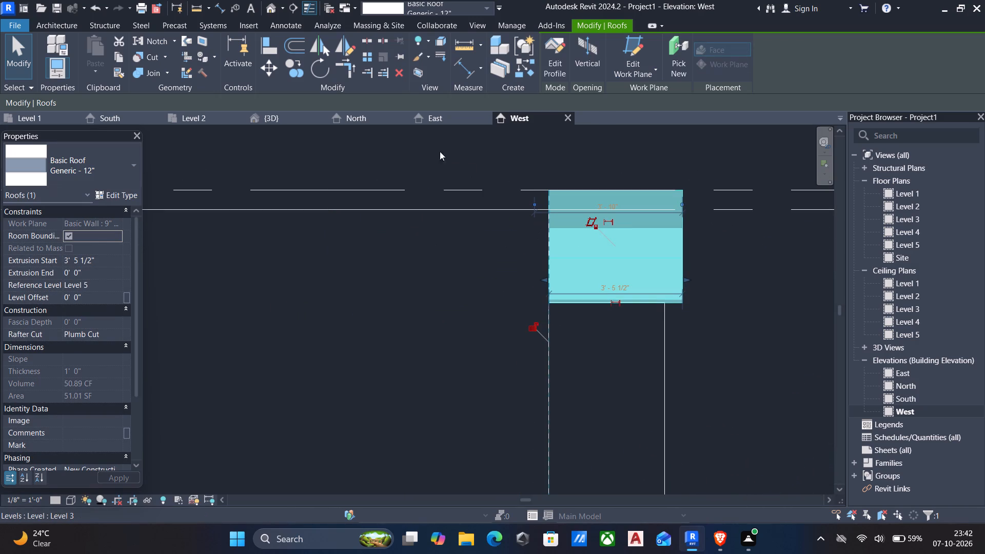
Examine the shortened extrusion roof over the facade frame from the side and front in the 3D view.
{"action": "left_click", "coordinate": [255, 123]}
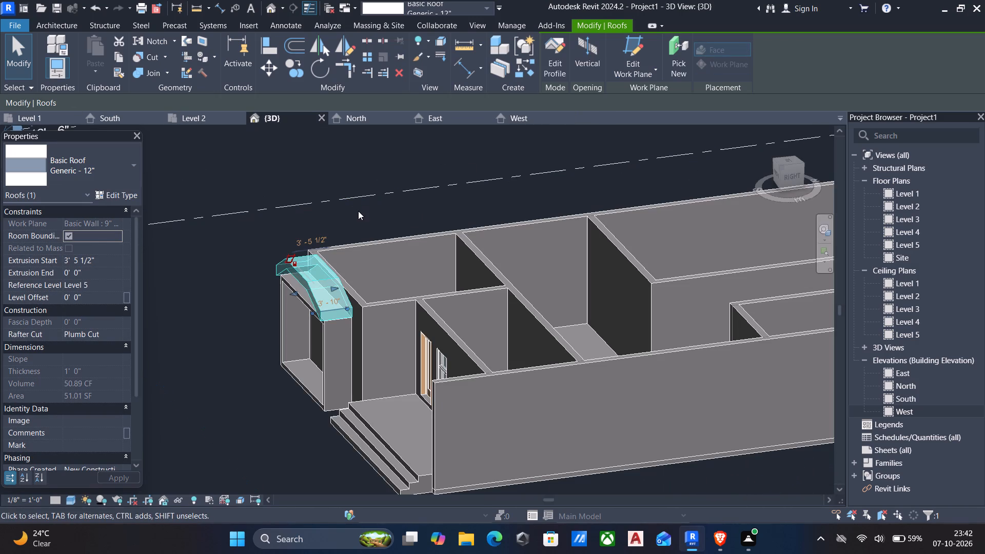
{"action": "scroll", "coordinate": [368, 223], "scroll_direction": "down", "scroll_amount": 1}
{"action": "middle_click_drag", "start_coordinate": [366, 225], "coordinate": [432, 180], "text": "shift"}
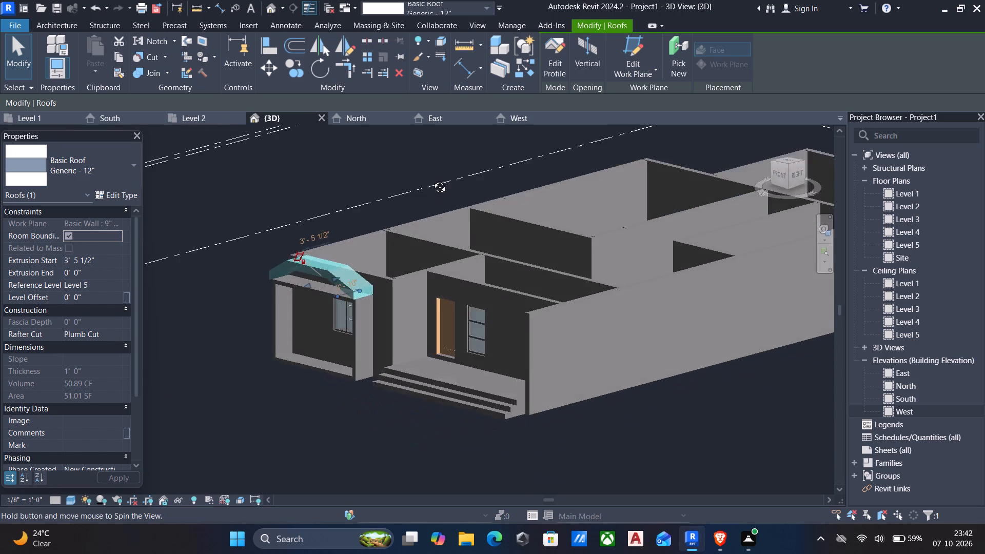
{"action": "middle_click_drag", "start_coordinate": [432, 180], "coordinate": [471, 188], "text": "shift"}
{"action": "scroll", "coordinate": [481, 184], "scroll_direction": "up", "scroll_amount": 1}
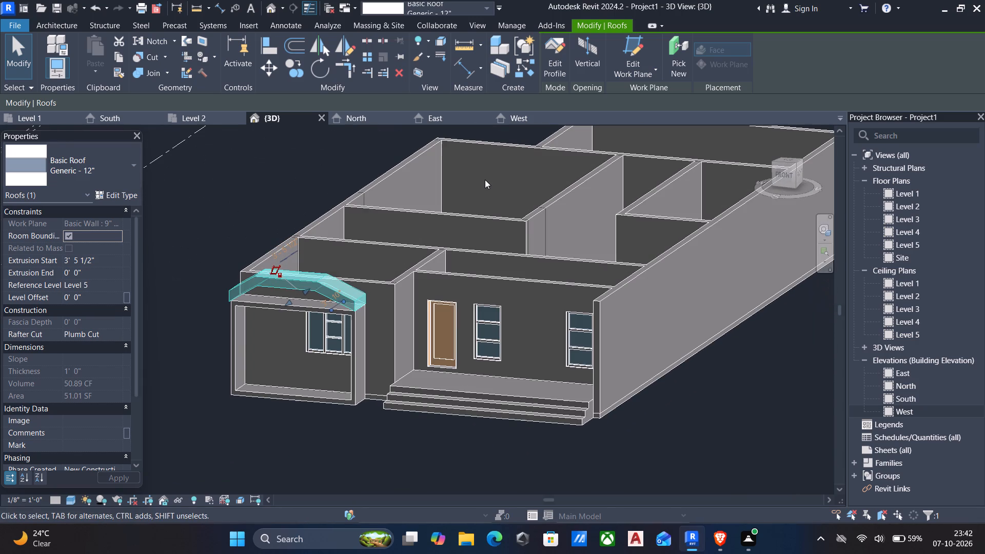
{"action": "key", "text": "Escape"}
{"action": "scroll", "coordinate": [350, 282], "scroll_direction": "down", "scroll_amount": 1}
{"action": "middle_click_drag", "start_coordinate": [348, 284], "coordinate": [376, 276], "text": "shift"}
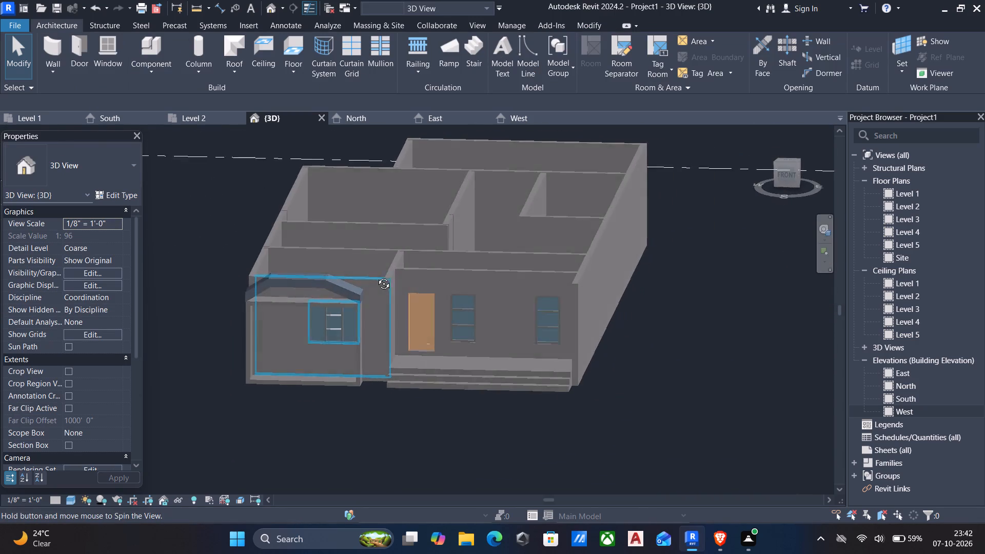
{"action": "middle_click_drag", "start_coordinate": [376, 276], "coordinate": [378, 273], "text": "shift"}
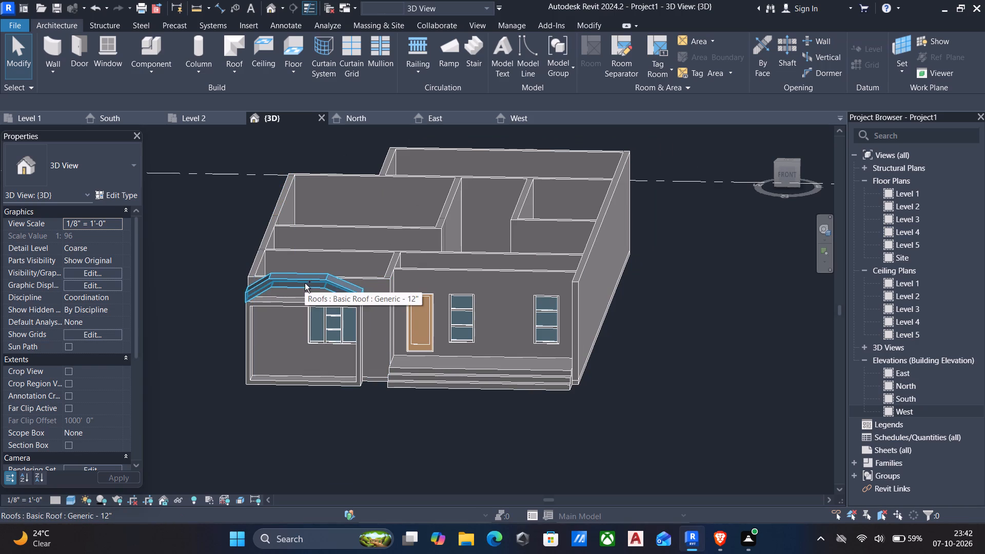
Undo back through the extrusion roof's edits and discard its profile sketch, restoring the facade frame's earlier hip roof.
{"action": "key", "text": "ctrl+z"}
{"action": "key", "text": "ctrl+z"}
{"action": "key", "text": "ctrl+z"}
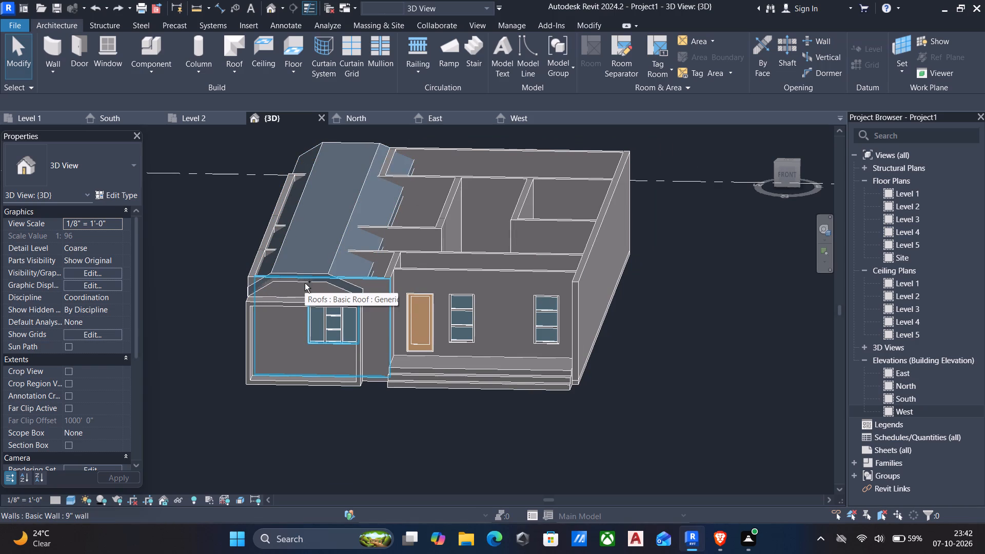
{"action": "key", "text": "ctrl+z"}
{"action": "key", "text": "ctrl+z"}
{"action": "key", "text": "ctrl+z"}
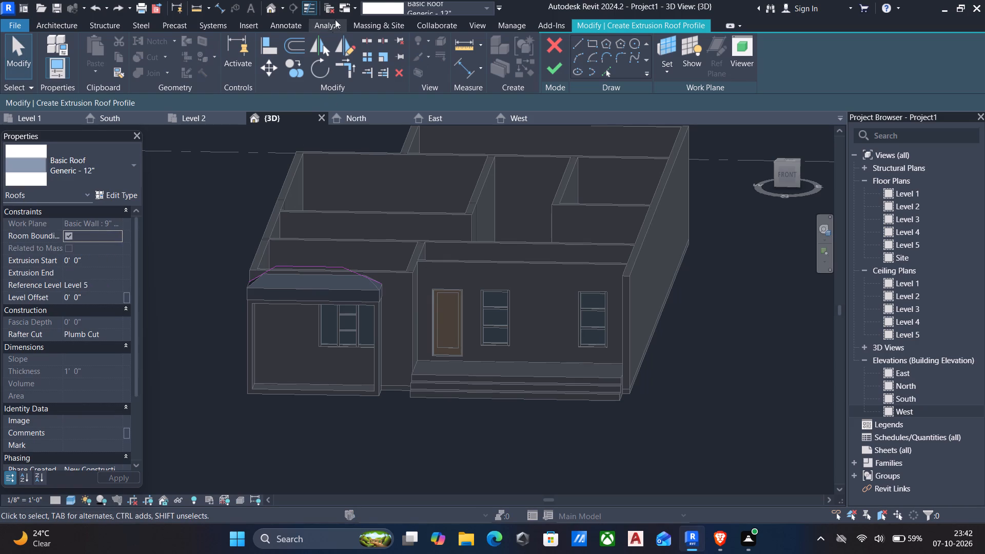
{"action": "left_click", "coordinate": [547, 42]}
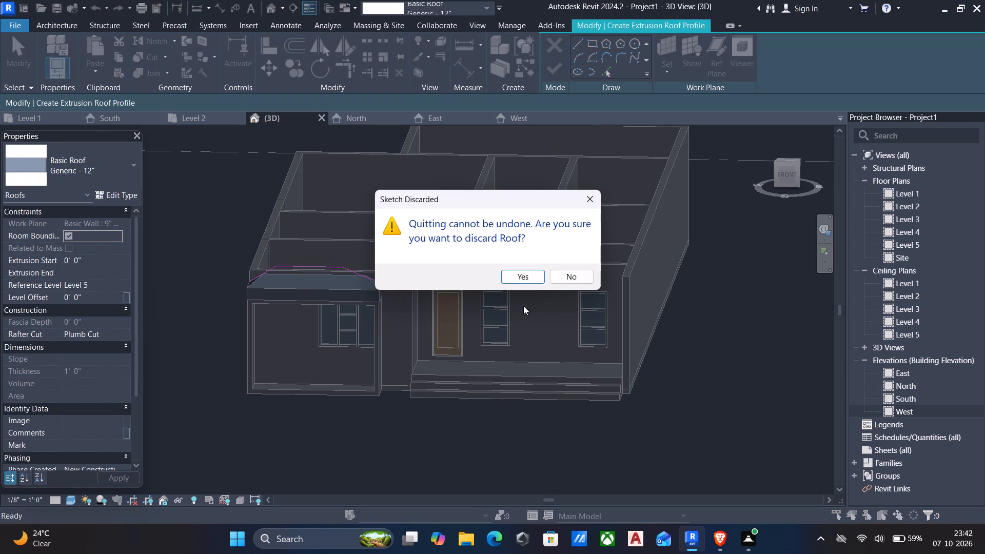
{"action": "left_click", "coordinate": [522, 275]}
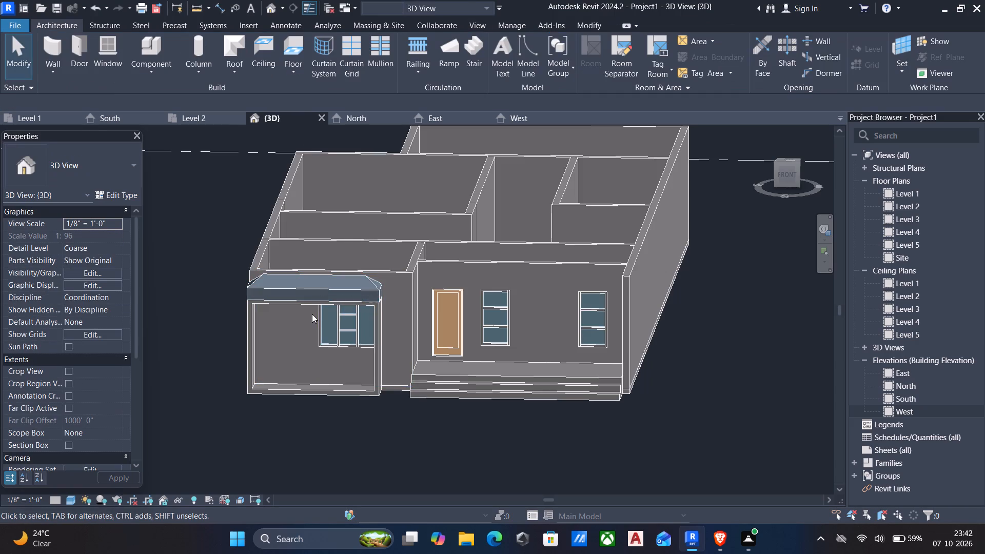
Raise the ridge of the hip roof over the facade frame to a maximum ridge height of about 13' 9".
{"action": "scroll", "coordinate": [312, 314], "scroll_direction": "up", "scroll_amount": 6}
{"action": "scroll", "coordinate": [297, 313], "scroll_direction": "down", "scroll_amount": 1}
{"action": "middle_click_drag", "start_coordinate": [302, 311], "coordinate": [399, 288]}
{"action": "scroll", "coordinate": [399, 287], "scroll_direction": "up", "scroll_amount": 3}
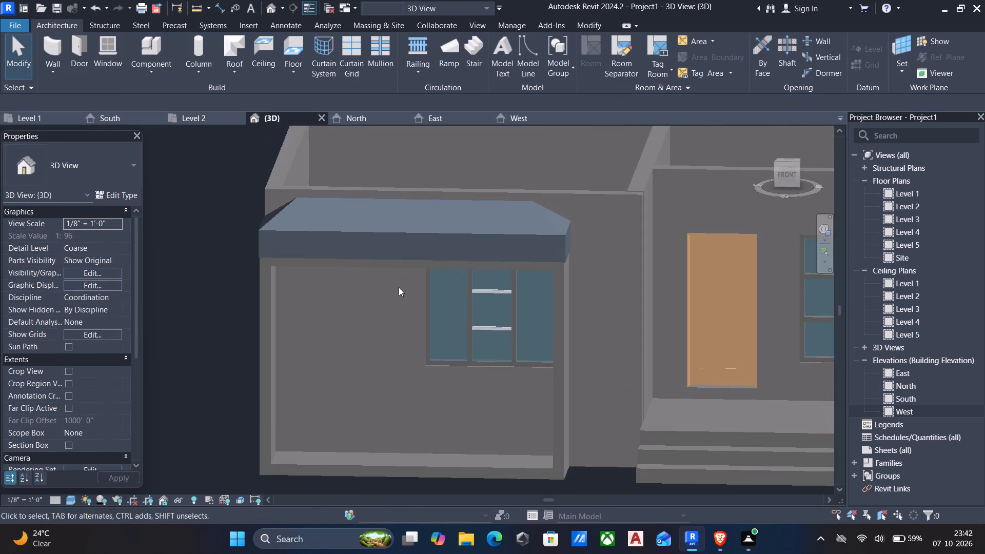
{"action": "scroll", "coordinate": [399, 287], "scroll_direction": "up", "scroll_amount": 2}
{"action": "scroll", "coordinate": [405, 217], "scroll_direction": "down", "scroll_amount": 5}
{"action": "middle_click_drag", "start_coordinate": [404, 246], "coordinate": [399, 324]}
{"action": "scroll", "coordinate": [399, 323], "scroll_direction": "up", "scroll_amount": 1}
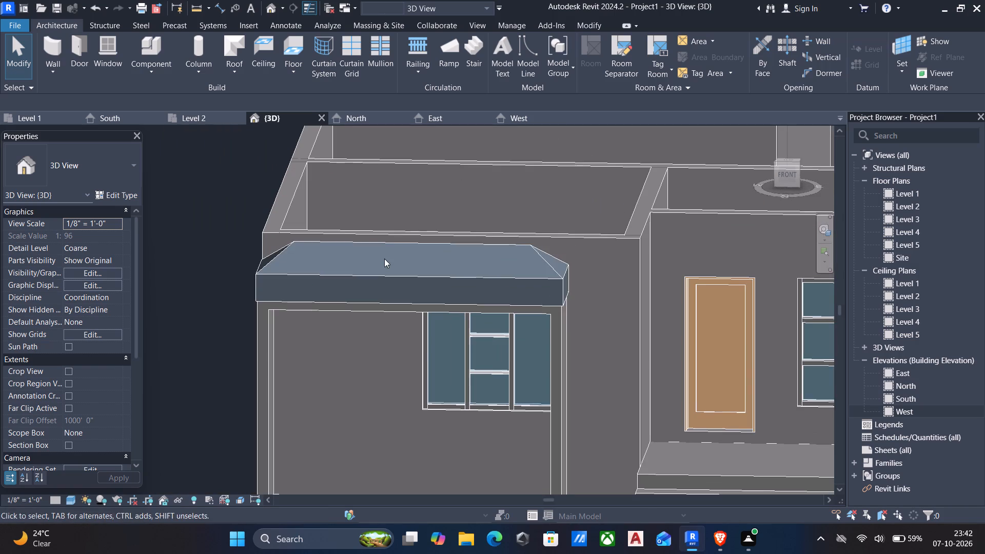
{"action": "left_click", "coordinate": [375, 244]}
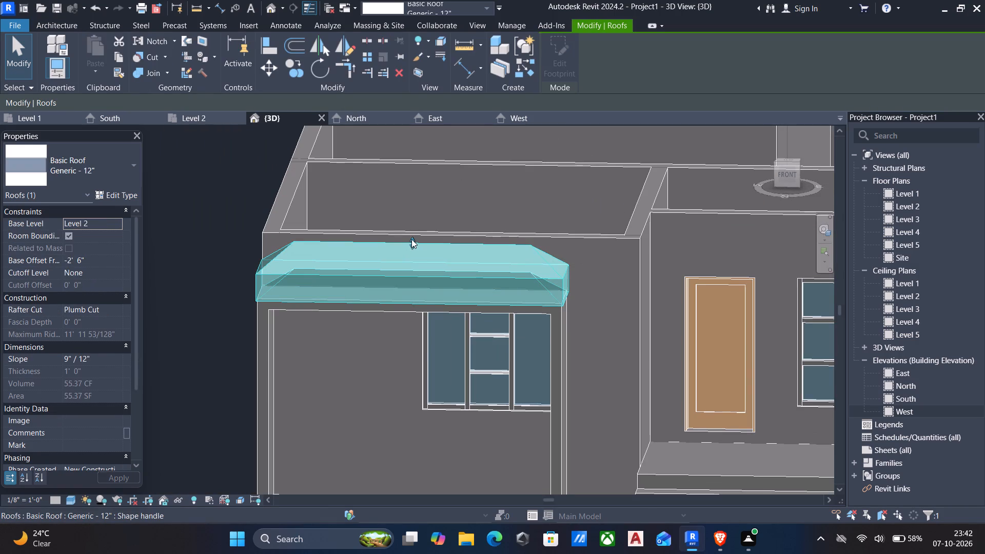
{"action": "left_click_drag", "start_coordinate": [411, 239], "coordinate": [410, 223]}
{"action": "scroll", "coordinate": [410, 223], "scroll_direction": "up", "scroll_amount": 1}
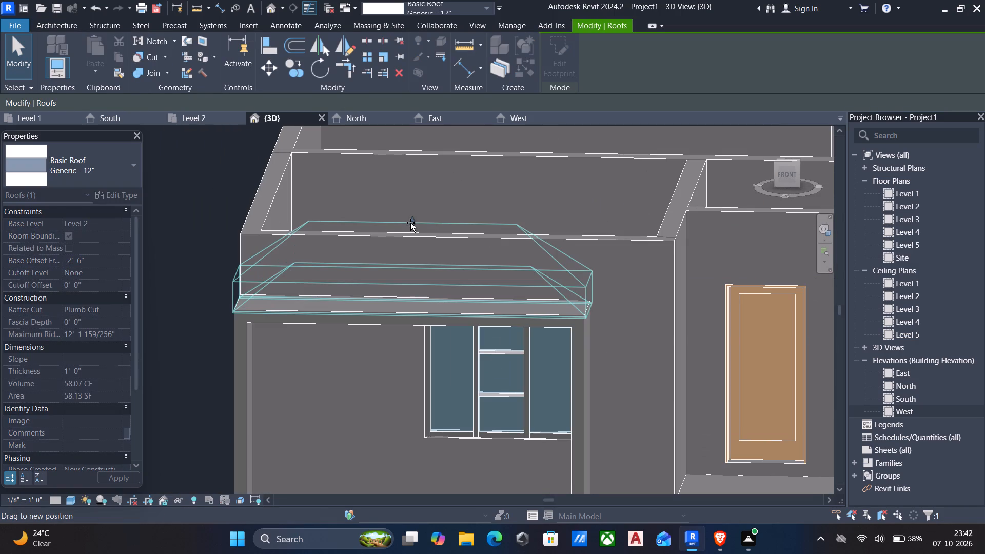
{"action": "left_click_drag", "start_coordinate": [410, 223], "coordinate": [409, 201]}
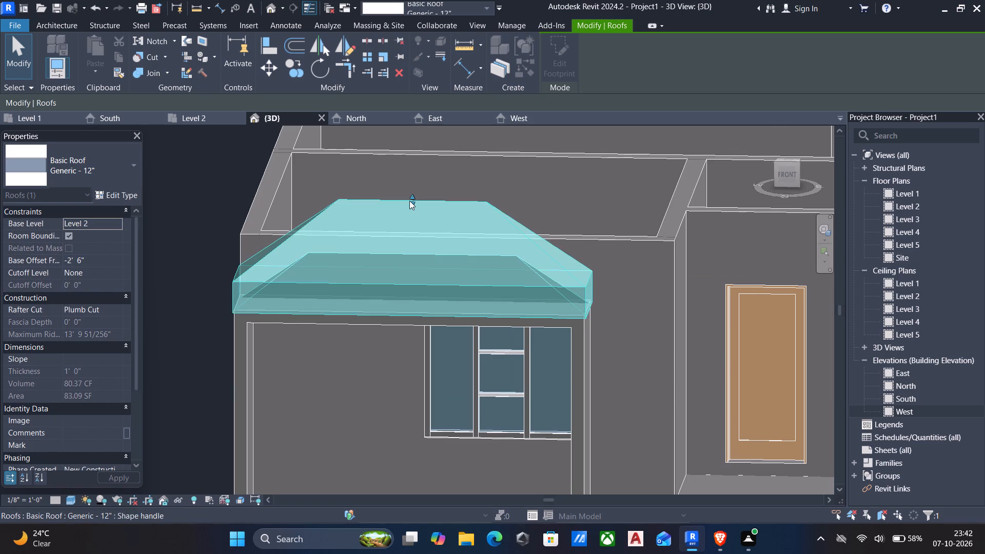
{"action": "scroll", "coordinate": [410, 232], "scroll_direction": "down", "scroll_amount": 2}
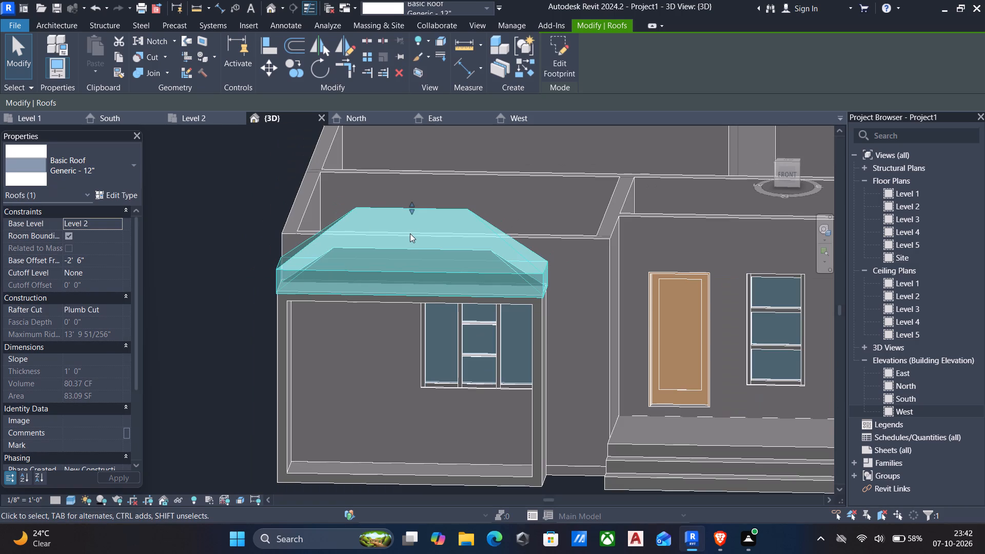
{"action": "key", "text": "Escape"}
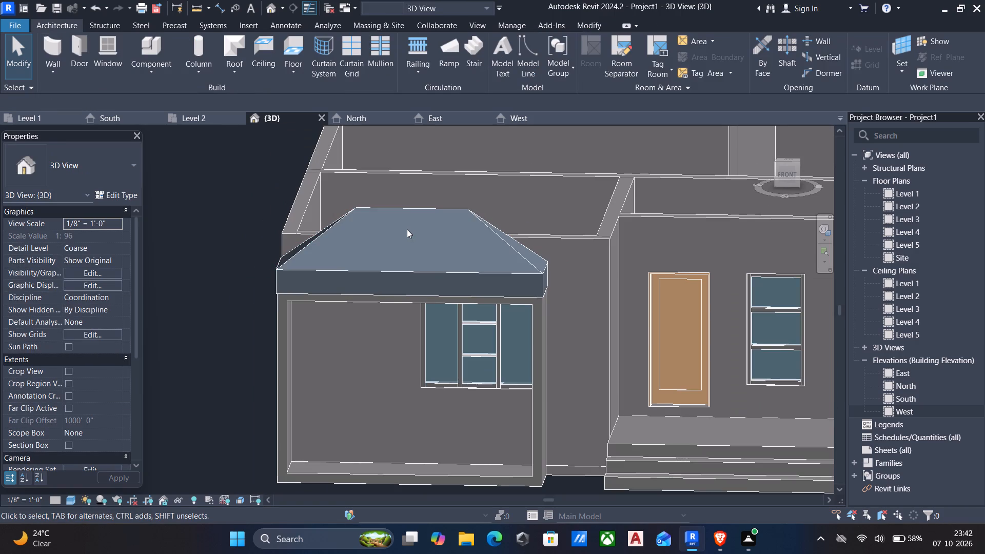
Lower the facade frame's hip roof ridge in stages to roughly the top of the front wall behind it.
{"action": "scroll", "coordinate": [539, 290], "scroll_direction": "up", "scroll_amount": 3}
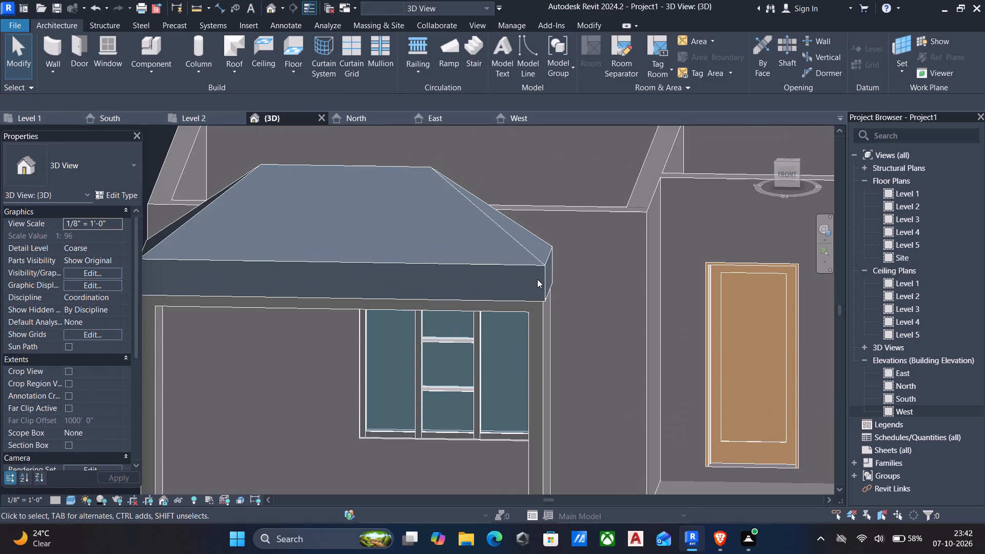
{"action": "scroll", "coordinate": [533, 275], "scroll_direction": "down", "scroll_amount": 5}
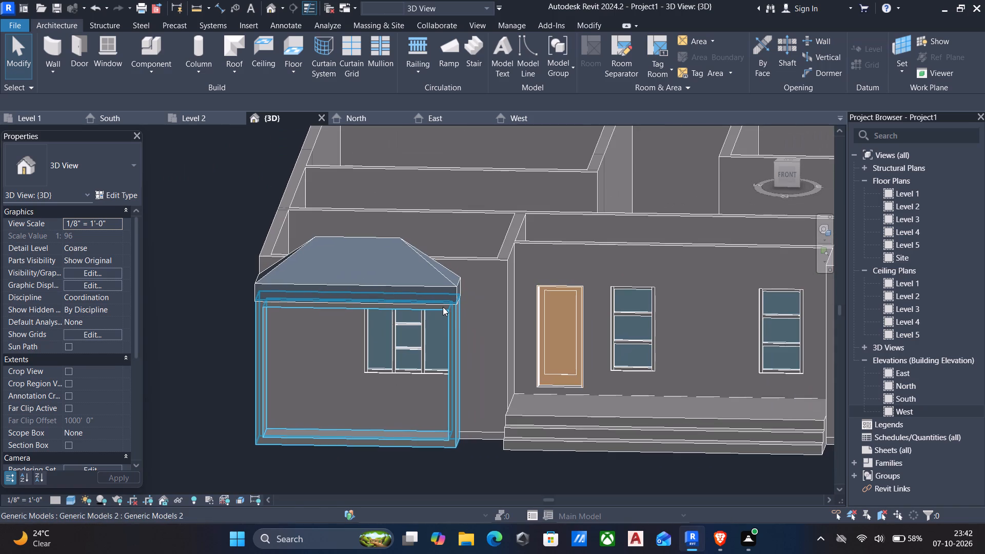
{"action": "middle_click_drag", "start_coordinate": [443, 307], "coordinate": [331, 330], "text": "shift"}
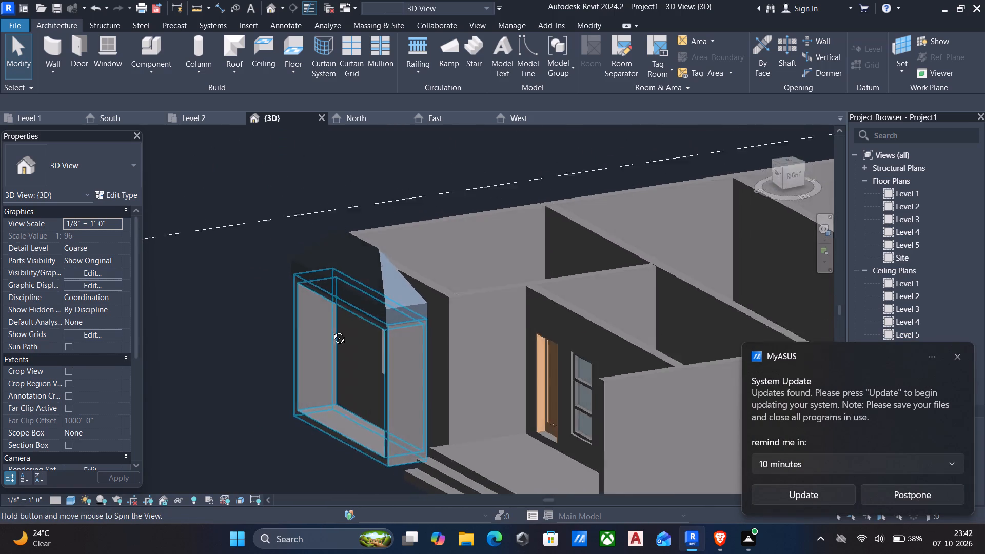
{"action": "middle_click_drag", "start_coordinate": [331, 330], "coordinate": [335, 419], "text": "shift"}
{"action": "scroll", "coordinate": [360, 338], "scroll_direction": "up", "scroll_amount": 2}
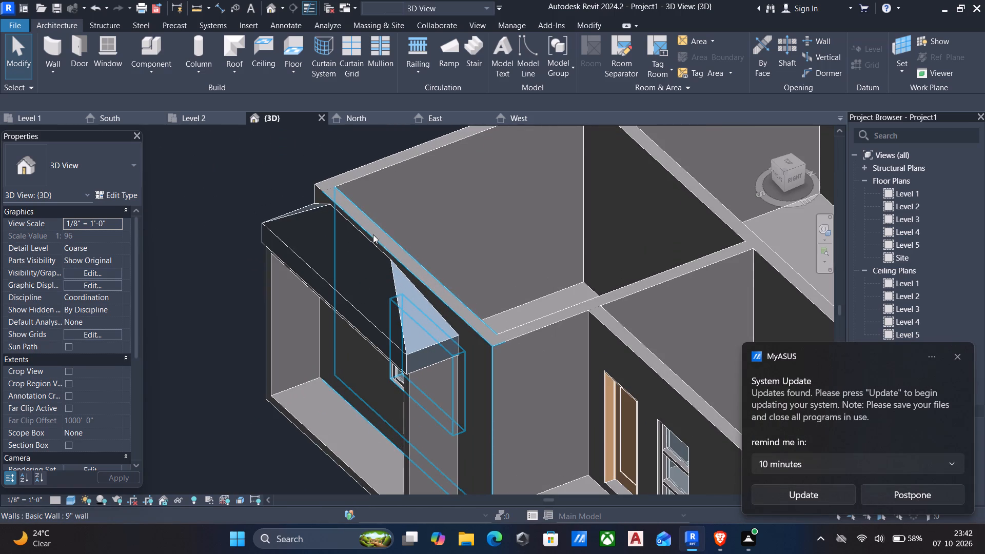
{"action": "left_click", "coordinate": [370, 252]}
{"action": "left_click", "coordinate": [370, 244]}
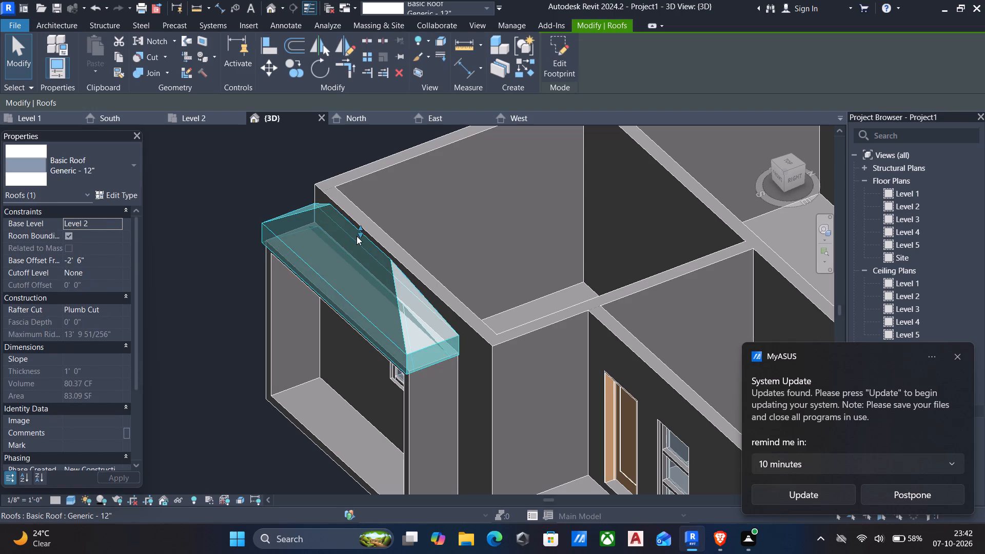
{"action": "scroll", "coordinate": [354, 251], "scroll_direction": "down", "scroll_amount": 1}
{"action": "middle_click_drag", "start_coordinate": [358, 258], "coordinate": [402, 220], "text": "shift"}
{"action": "scroll", "coordinate": [383, 209], "scroll_direction": "up", "scroll_amount": 6}
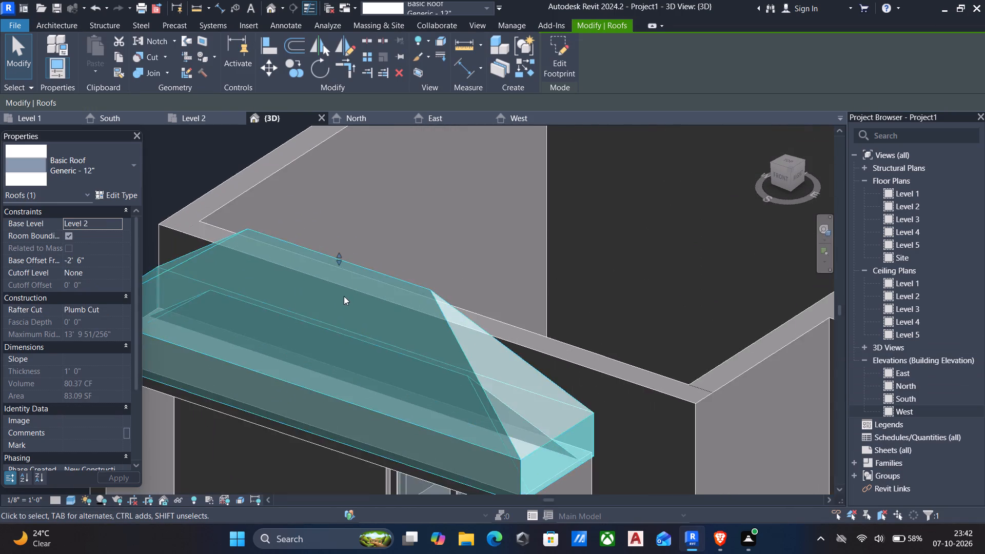
{"action": "scroll", "coordinate": [343, 269], "scroll_direction": "up", "scroll_amount": 4}
{"action": "left_click_drag", "start_coordinate": [334, 254], "coordinate": [332, 283]}
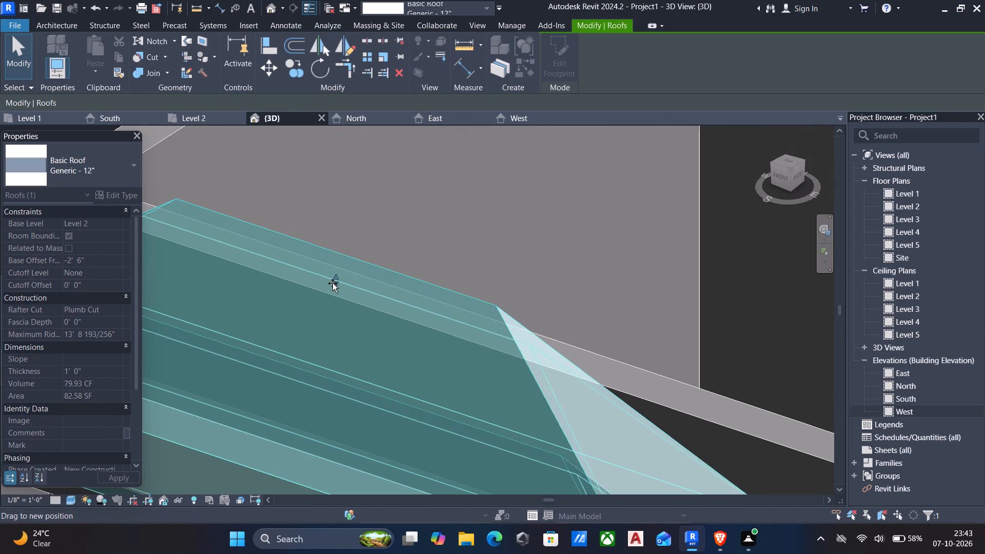
{"action": "left_click_drag", "start_coordinate": [332, 283], "coordinate": [330, 293]}
{"action": "scroll", "coordinate": [331, 290], "scroll_direction": "down", "scroll_amount": 6}
{"action": "middle_click_drag", "start_coordinate": [332, 294], "coordinate": [344, 239]}
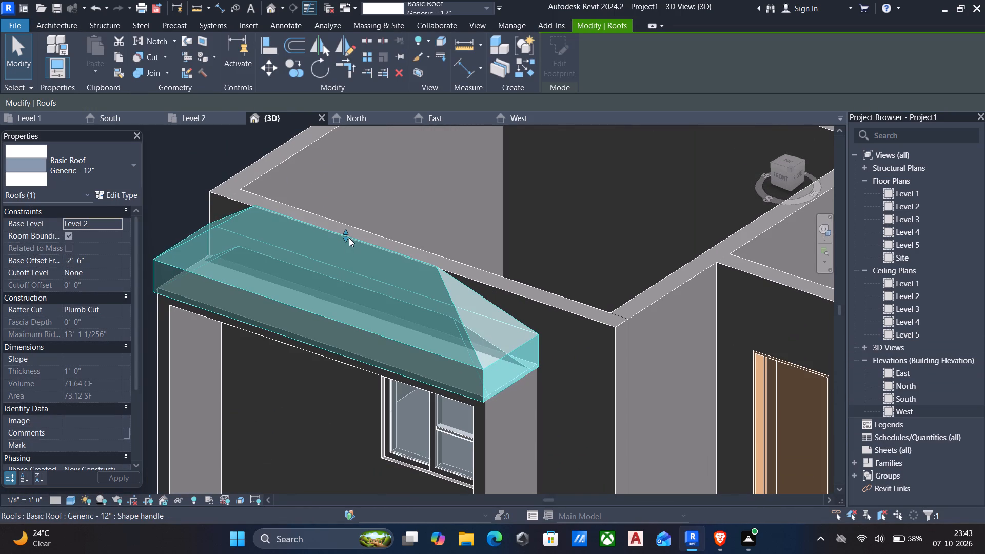
{"action": "left_click_drag", "start_coordinate": [346, 239], "coordinate": [349, 254]}
{"action": "key", "text": "Escape"}
{"action": "scroll", "coordinate": [353, 249], "scroll_direction": "down", "scroll_amount": 4}
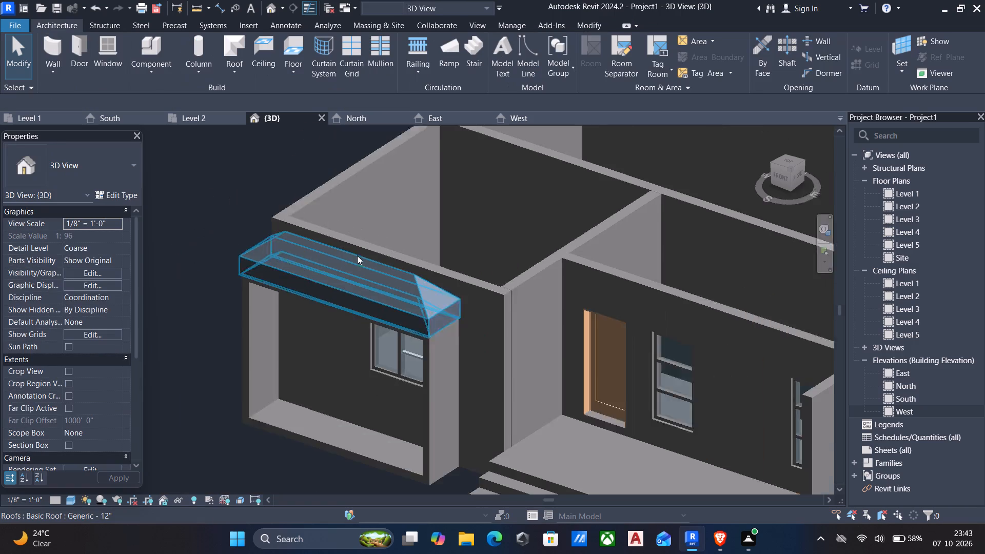
{"action": "scroll", "coordinate": [357, 255], "scroll_direction": "down", "scroll_amount": 1}
{"action": "middle_click_drag", "start_coordinate": [357, 260], "coordinate": [404, 175], "text": "shift"}
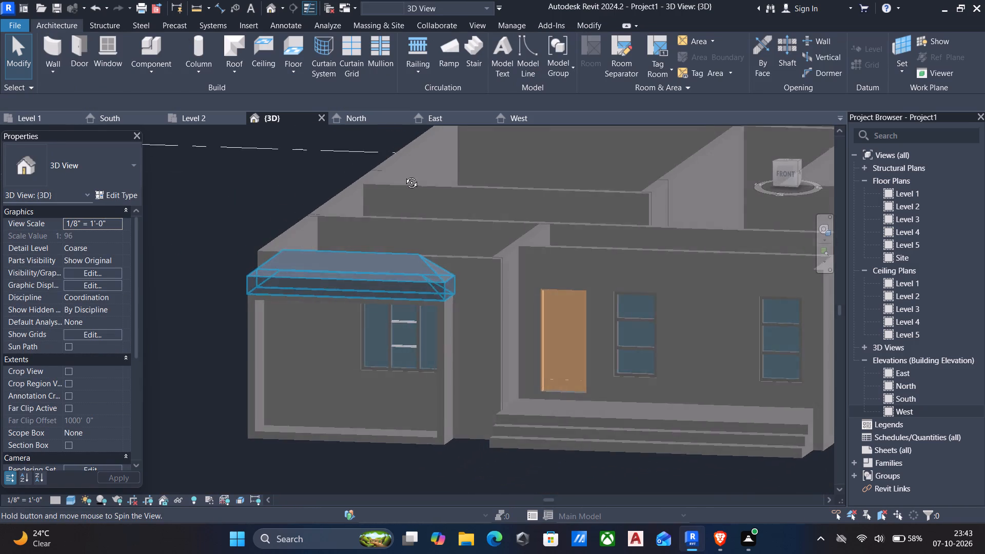
{"action": "middle_click_drag", "start_coordinate": [404, 175], "coordinate": [403, 175], "text": "shift"}
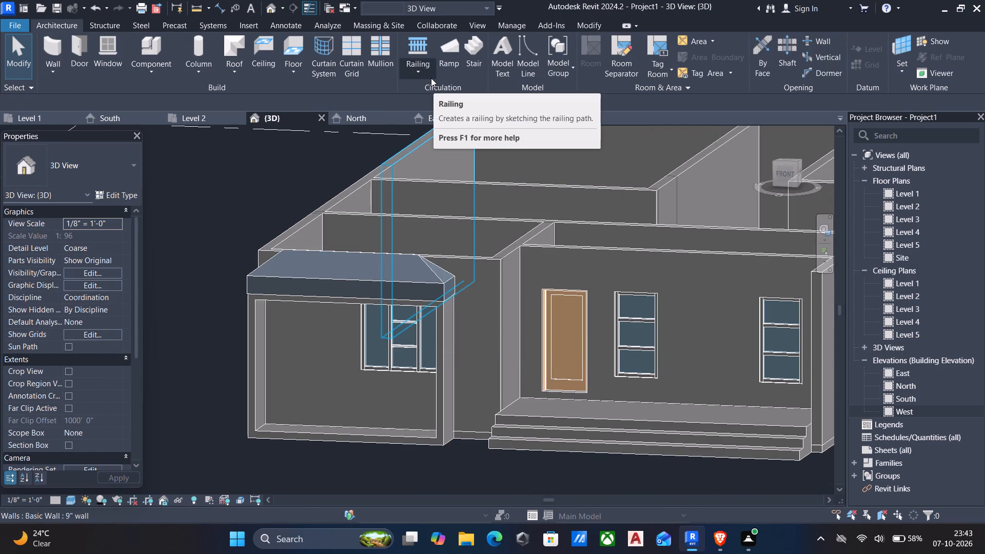
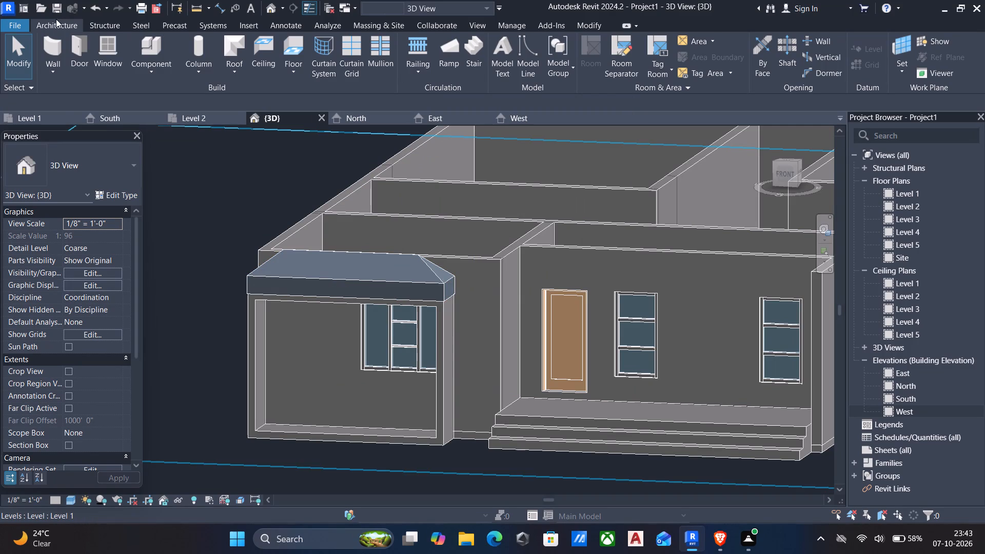
Start an in-place model in the Generic Models category, accepting the suggested name Generic Models 3.
{"action": "left_click", "coordinate": [162, 76]}
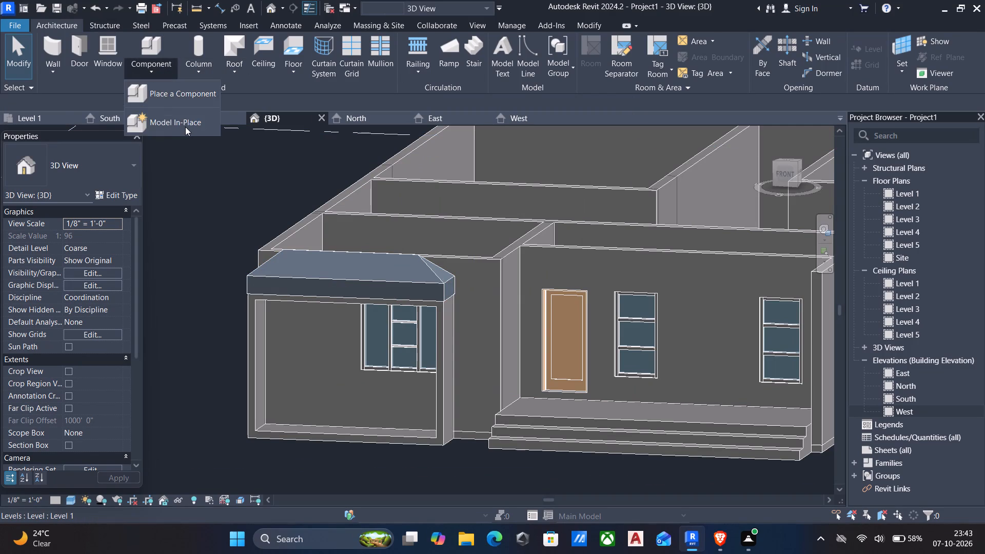
{"action": "left_click", "coordinate": [185, 127]}
{"action": "scroll", "coordinate": [463, 234], "scroll_direction": "down", "scroll_amount": 4}
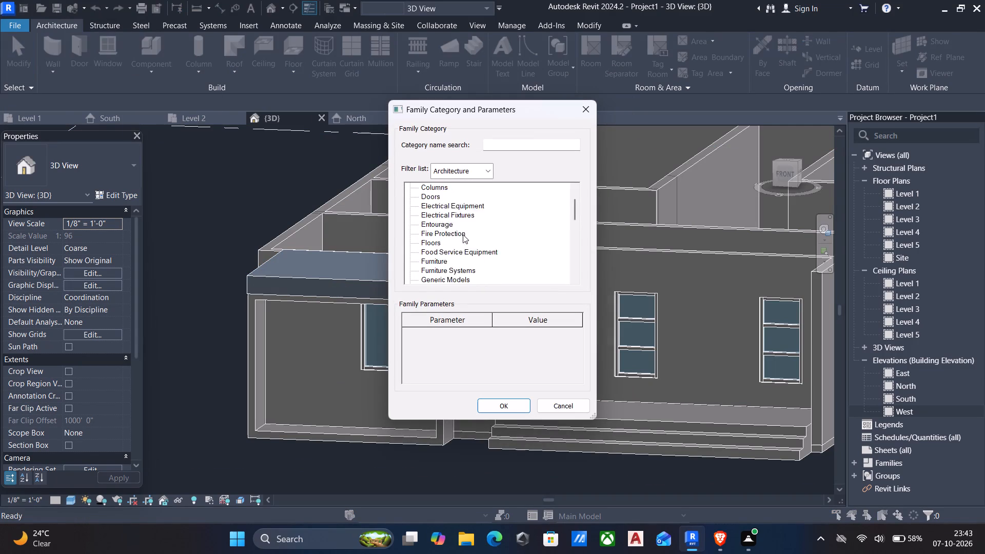
{"action": "scroll", "coordinate": [463, 234], "scroll_direction": "down", "scroll_amount": 1}
{"action": "scroll", "coordinate": [436, 203], "scroll_direction": "down", "scroll_amount": 3}
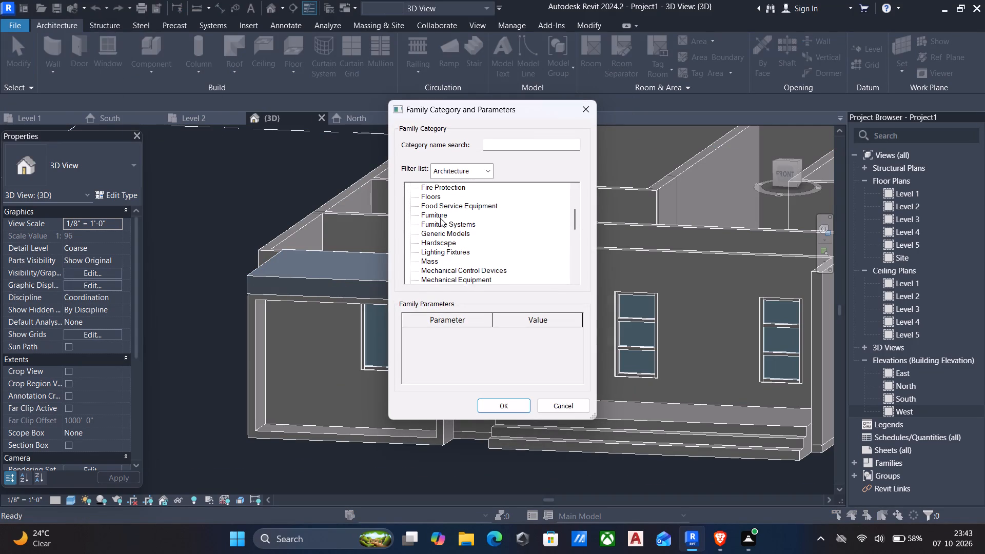
{"action": "scroll", "coordinate": [440, 218], "scroll_direction": "down", "scroll_amount": 1}
{"action": "left_click", "coordinate": [446, 225]}
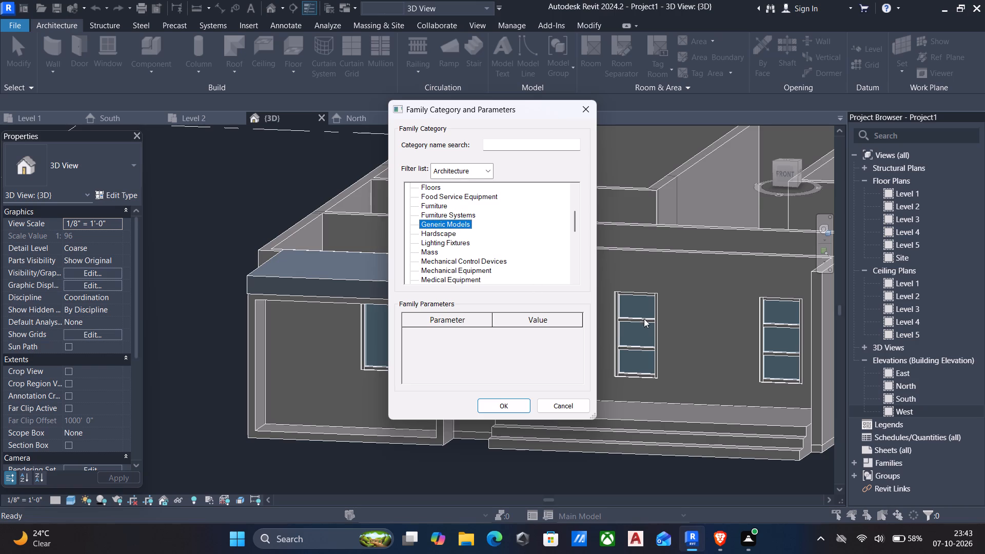
{"action": "left_click", "coordinate": [494, 404]}
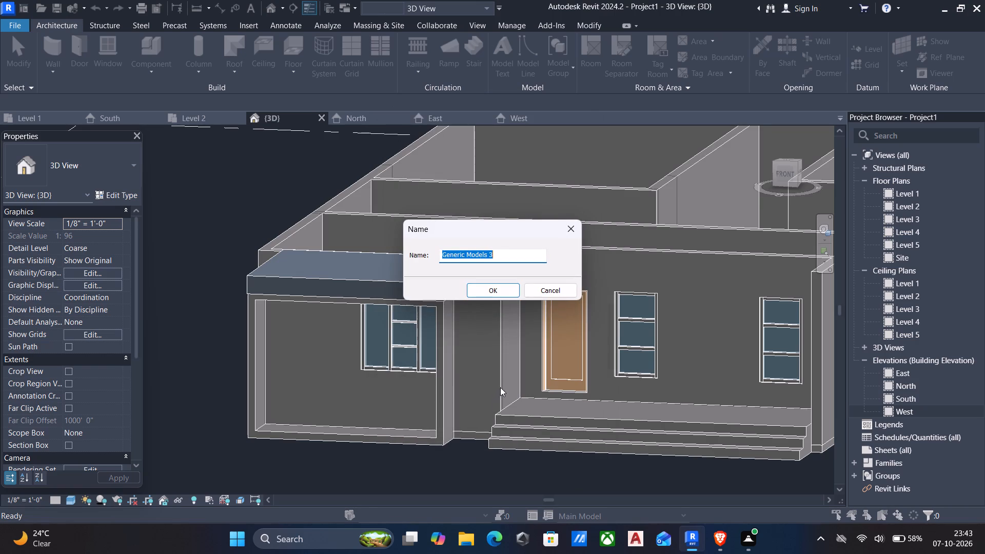
{"action": "left_click", "coordinate": [484, 288]}
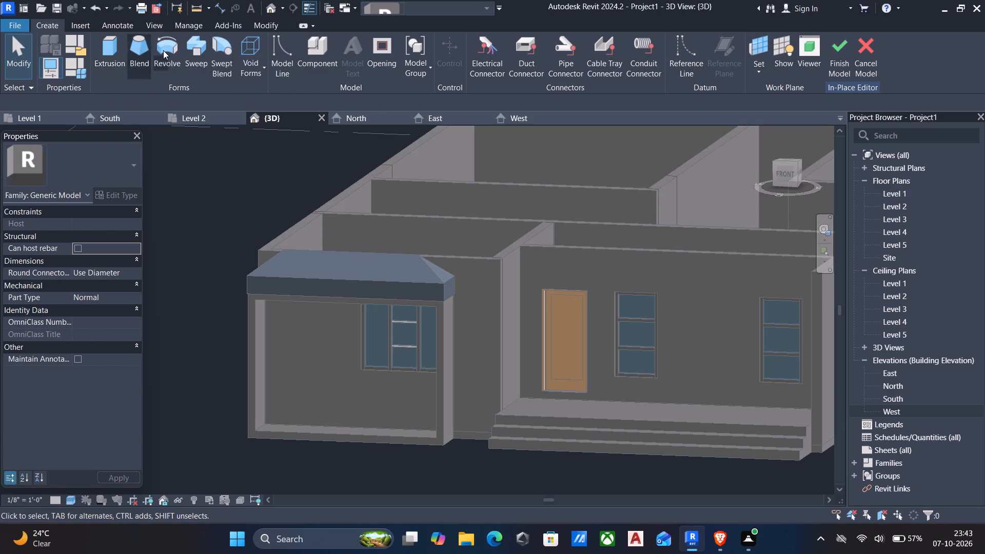
Start a solid extrusion using the front fascia face of the facade frame's hip roof as its work plane.
{"action": "left_click", "coordinate": [111, 44]}
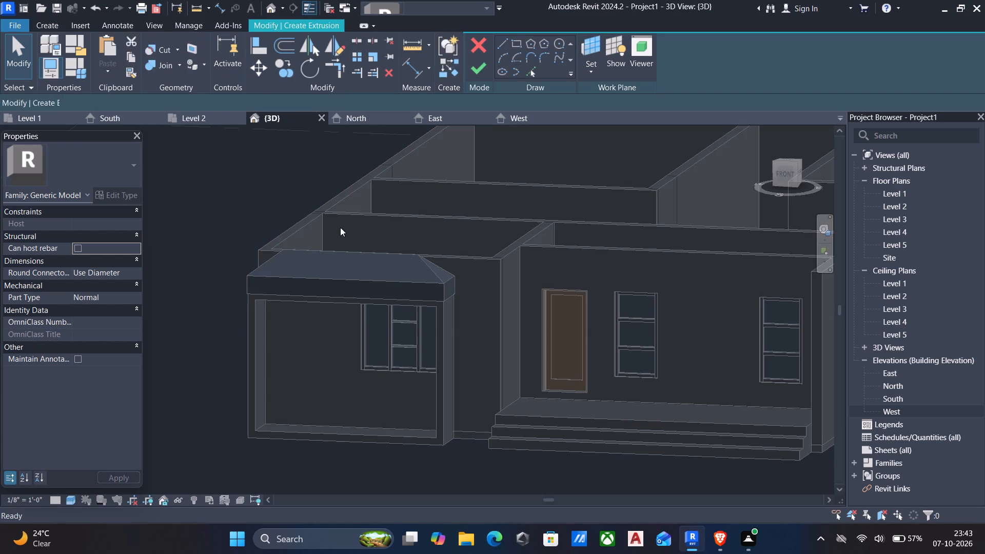
{"action": "scroll", "coordinate": [412, 293], "scroll_direction": "up", "scroll_amount": 3}
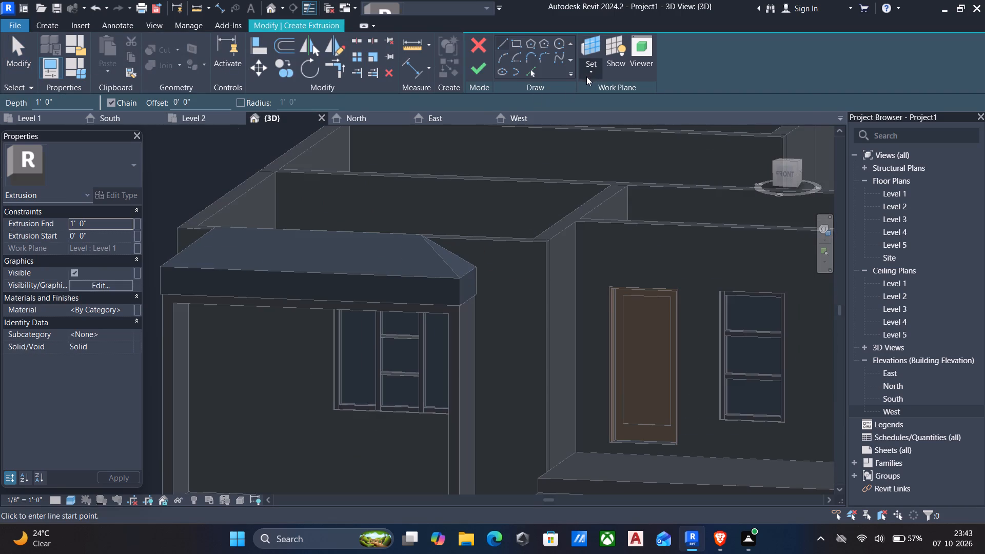
{"action": "left_click", "coordinate": [589, 72]}
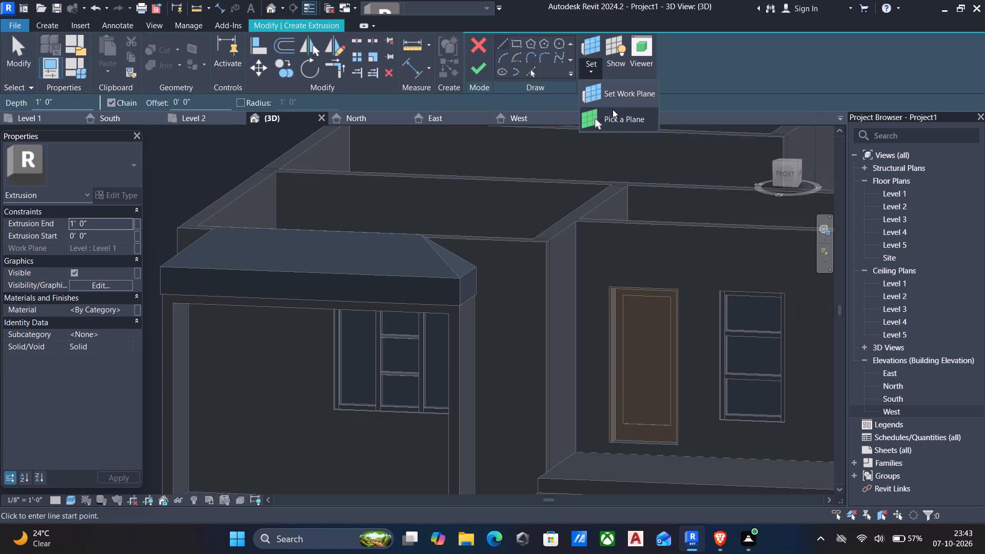
{"action": "left_click", "coordinate": [615, 113]}
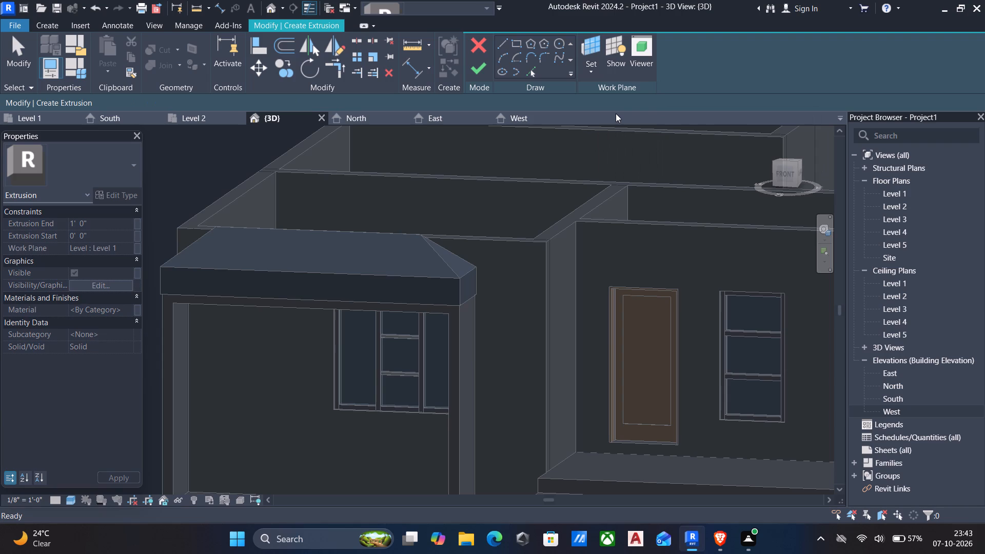
{"action": "left_click", "coordinate": [443, 302]}
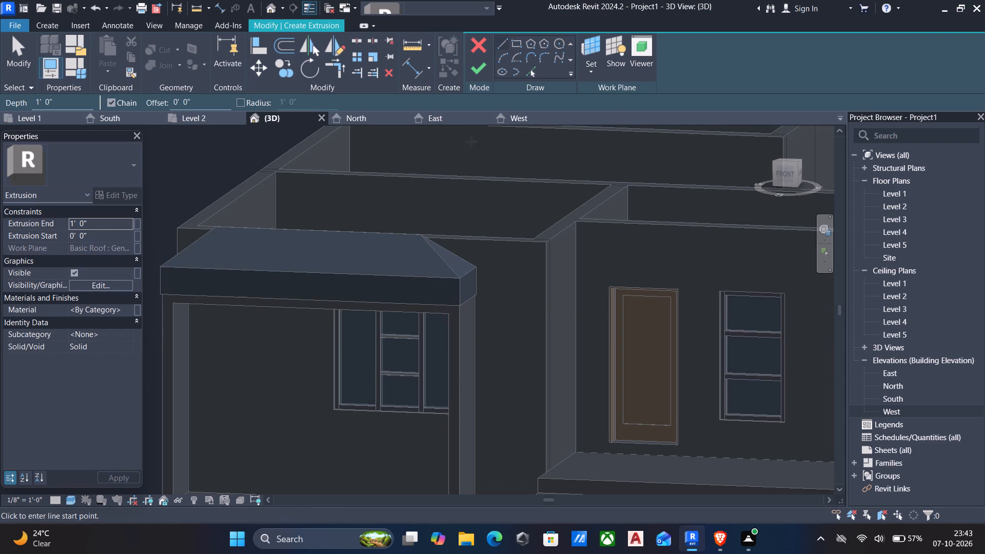
Sketch a rectangle about 13' 5" by 1' 3" corner to corner over the roof's front fascia and finish the extrusion.
{"action": "left_click", "coordinate": [40, 24]}
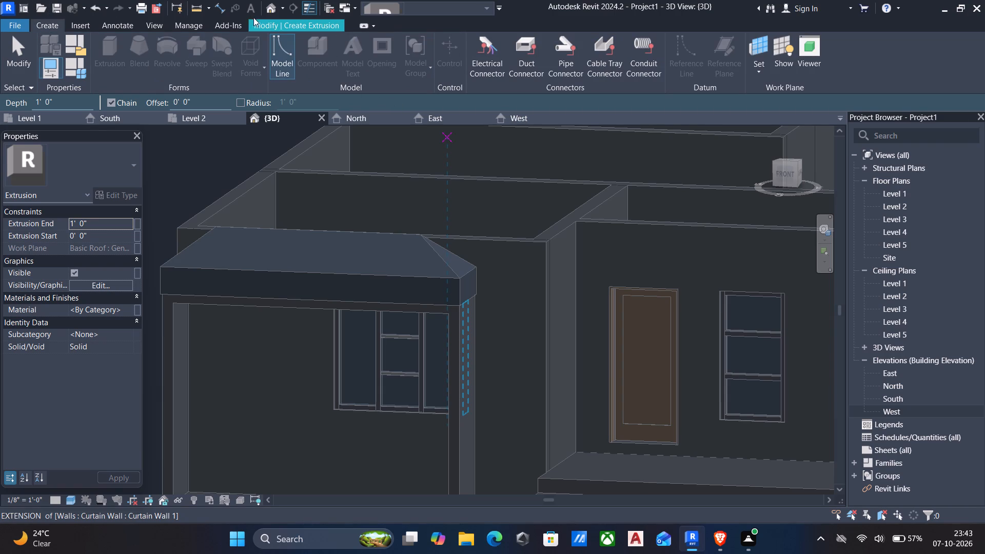
{"action": "left_click", "coordinate": [262, 18]}
{"action": "left_click", "coordinate": [337, 23]}
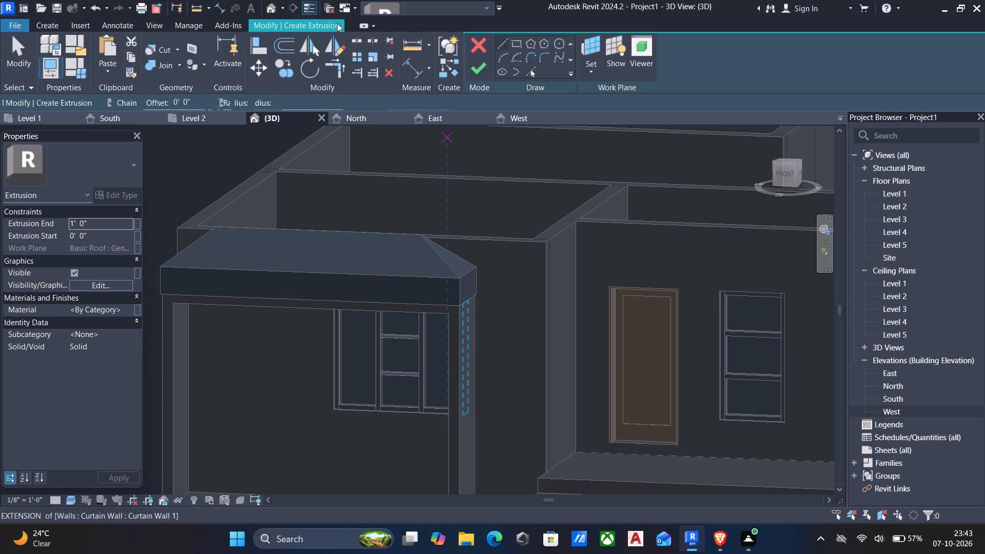
{"action": "left_click", "coordinate": [513, 44]}
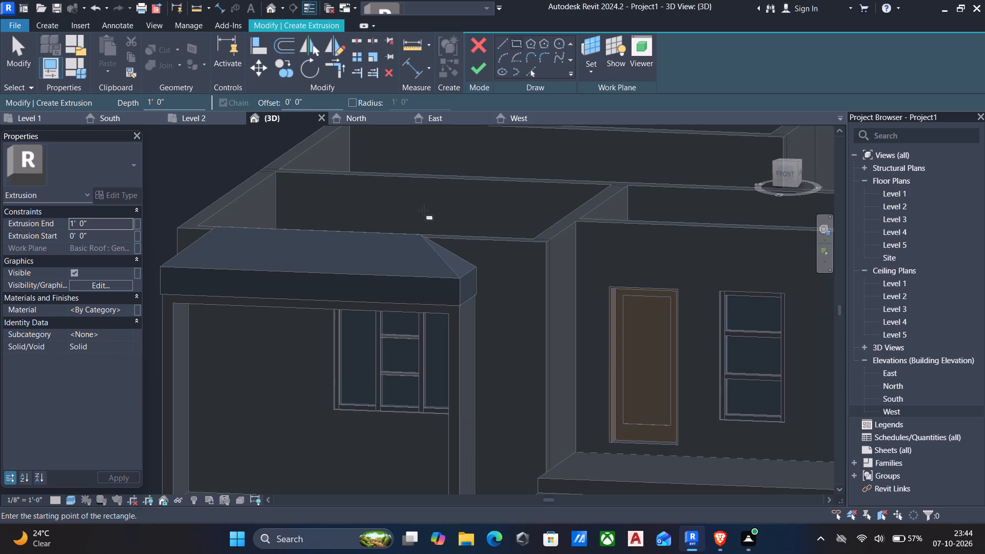
{"action": "scroll", "coordinate": [423, 210], "scroll_direction": "up", "scroll_amount": 3}
{"action": "scroll", "coordinate": [408, 210], "scroll_direction": "down", "scroll_amount": 2}
{"action": "middle_click_drag", "start_coordinate": [408, 213], "coordinate": [472, 153]}
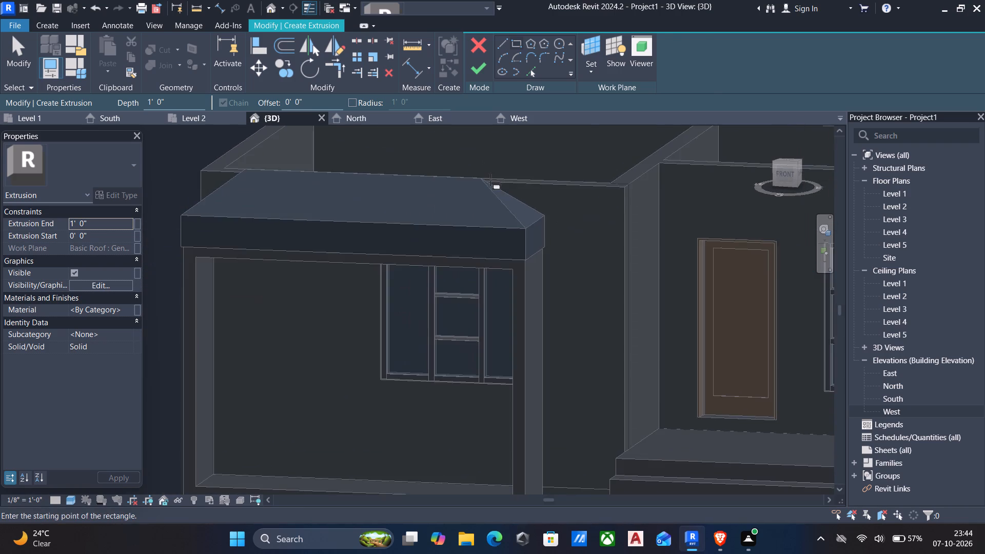
{"action": "scroll", "coordinate": [490, 181], "scroll_direction": "down", "scroll_amount": 2}
{"action": "middle_click_drag", "start_coordinate": [488, 186], "coordinate": [566, 116]}
{"action": "scroll", "coordinate": [473, 154], "scroll_direction": "up", "scroll_amount": 4}
{"action": "scroll", "coordinate": [376, 187], "scroll_direction": "down", "scroll_amount": 3}
{"action": "middle_click_drag", "start_coordinate": [365, 214], "coordinate": [359, 281]}
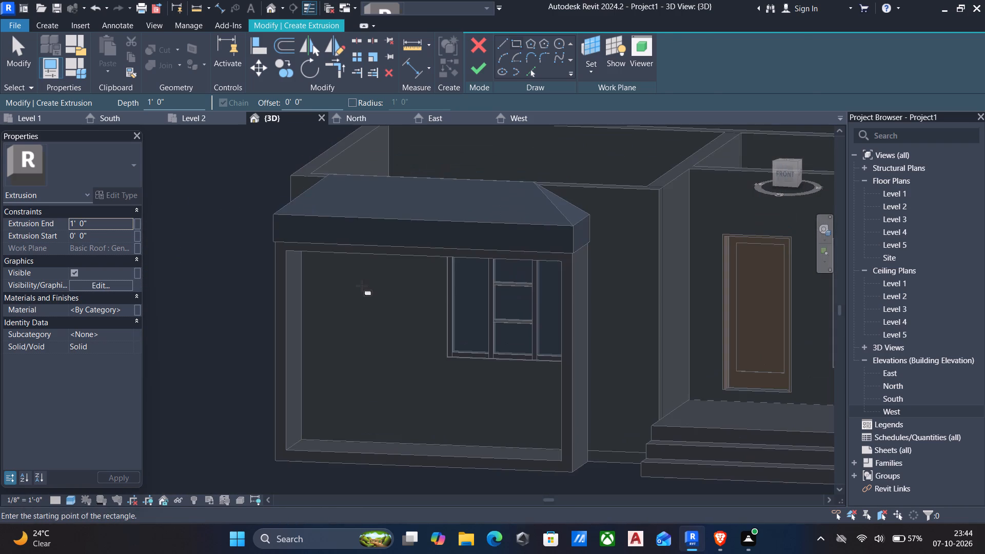
{"action": "scroll", "coordinate": [362, 286], "scroll_direction": "up", "scroll_amount": 5}
{"action": "scroll", "coordinate": [295, 229], "scroll_direction": "down", "scroll_amount": 4}
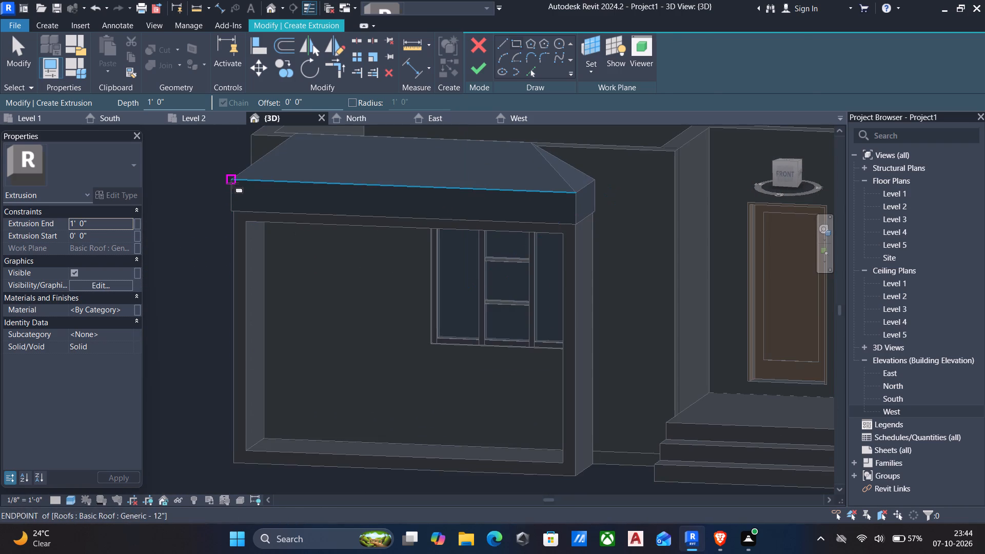
{"action": "left_click_drag", "start_coordinate": [232, 183], "coordinate": [279, 198]}
{"action": "scroll", "coordinate": [585, 222], "scroll_direction": "up", "scroll_amount": 4}
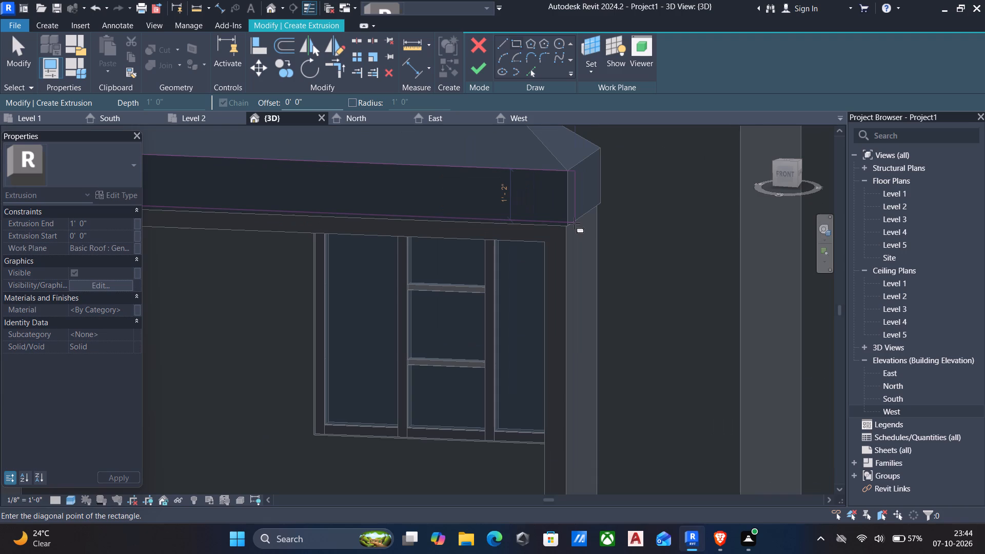
{"action": "scroll", "coordinate": [572, 235], "scroll_direction": "up", "scroll_amount": 4}
{"action": "left_click", "coordinate": [565, 219]}
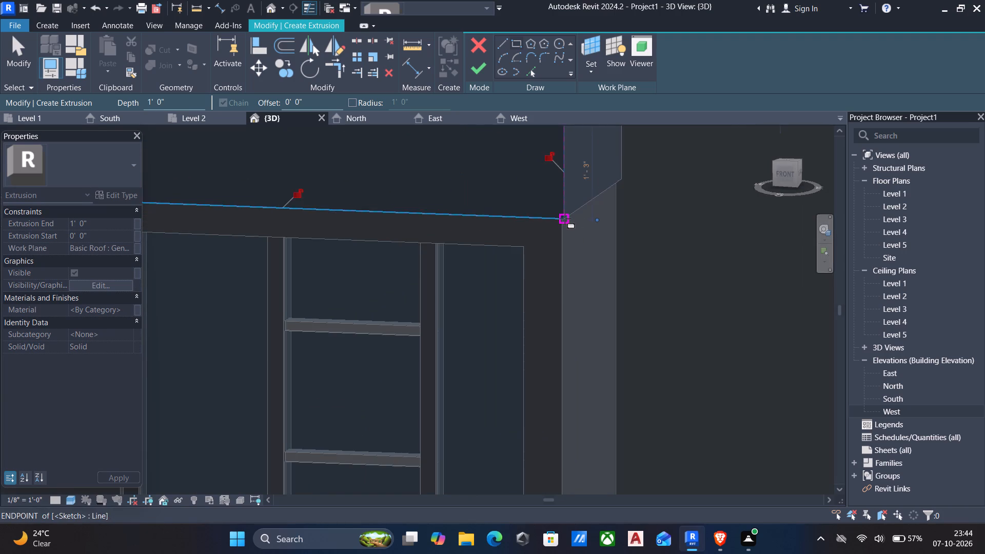
{"action": "scroll", "coordinate": [569, 235], "scroll_direction": "down", "scroll_amount": 3}
{"action": "middle_click_drag", "start_coordinate": [565, 278], "coordinate": [564, 369]}
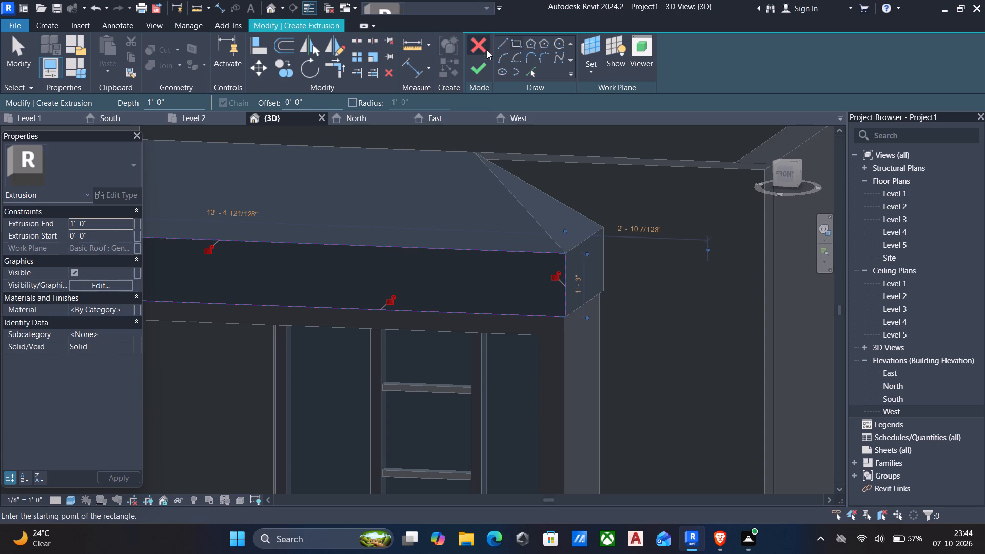
{"action": "left_click", "coordinate": [481, 70]}
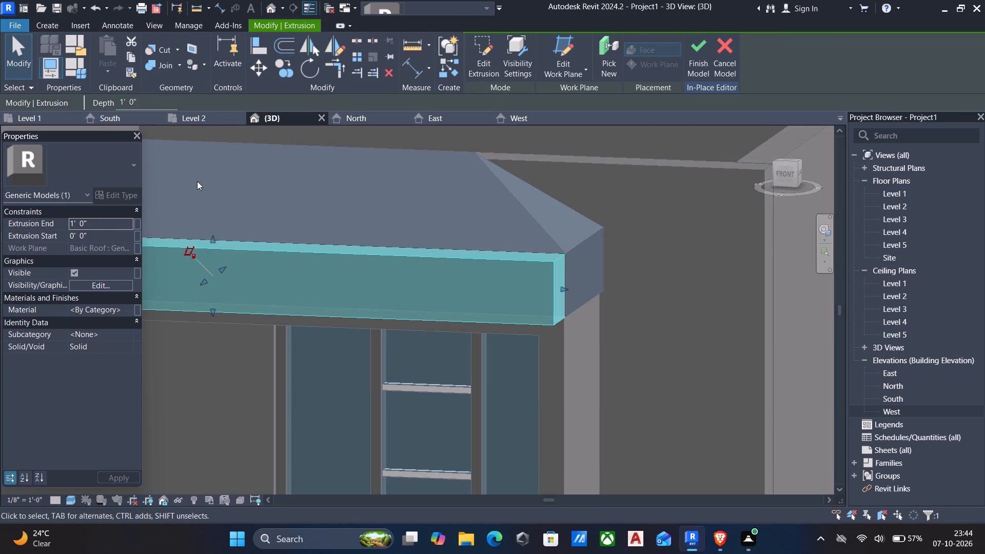
Set the fascia extrusion's end to 6".
{"action": "left_click", "coordinate": [50, 24]}
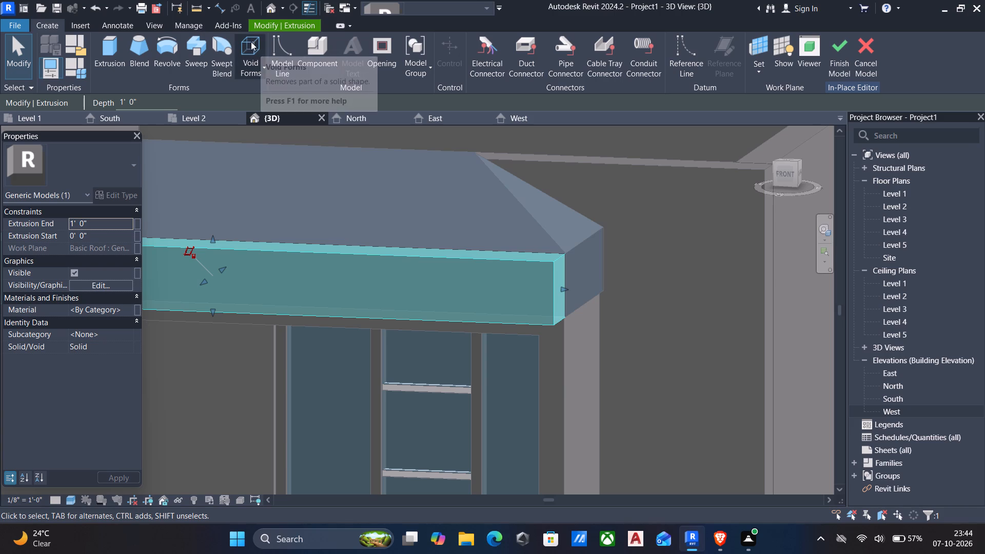
{"action": "left_click", "coordinate": [99, 222]}
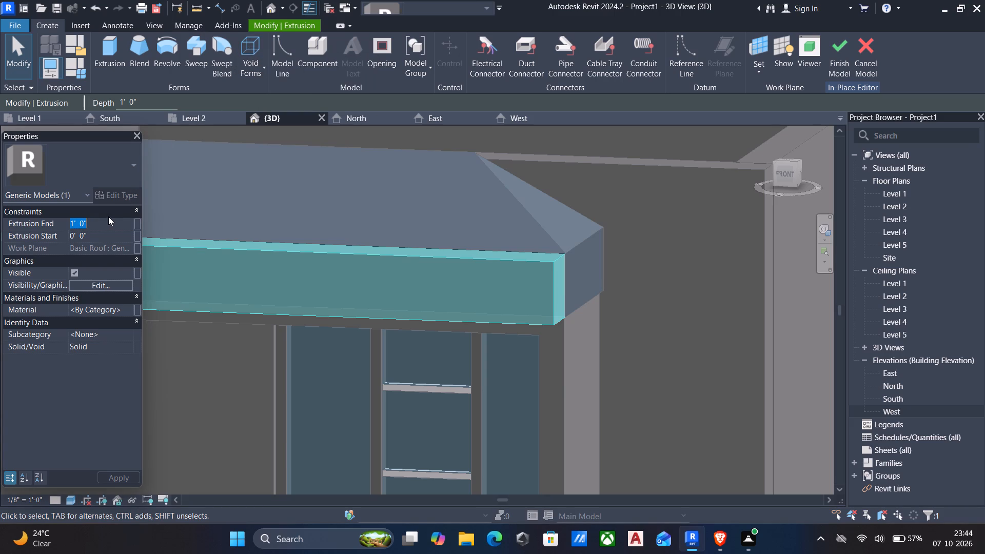
{"action": "key", "text": "6"}
{"action": "key", "text": "shift+quotedbl"}
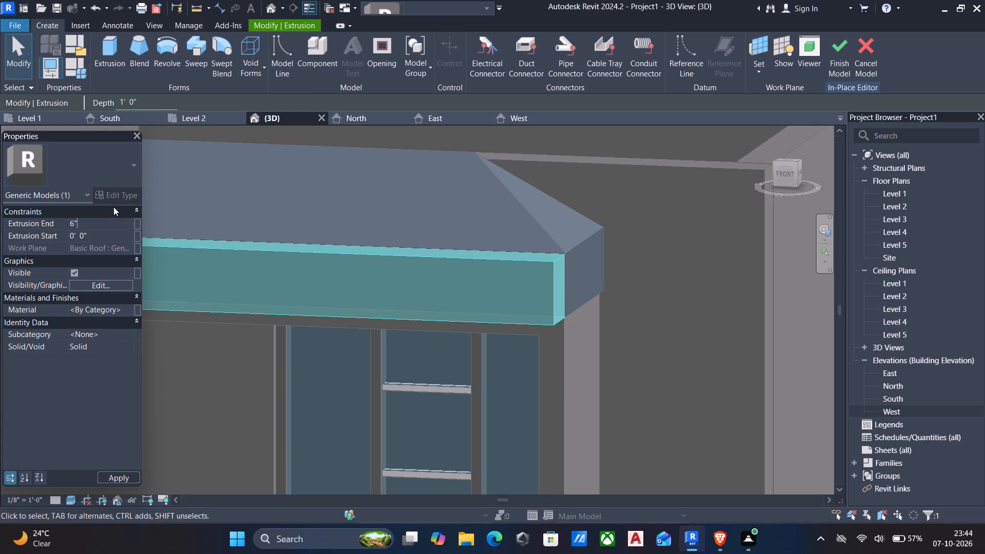
{"action": "key", "text": "Return"}
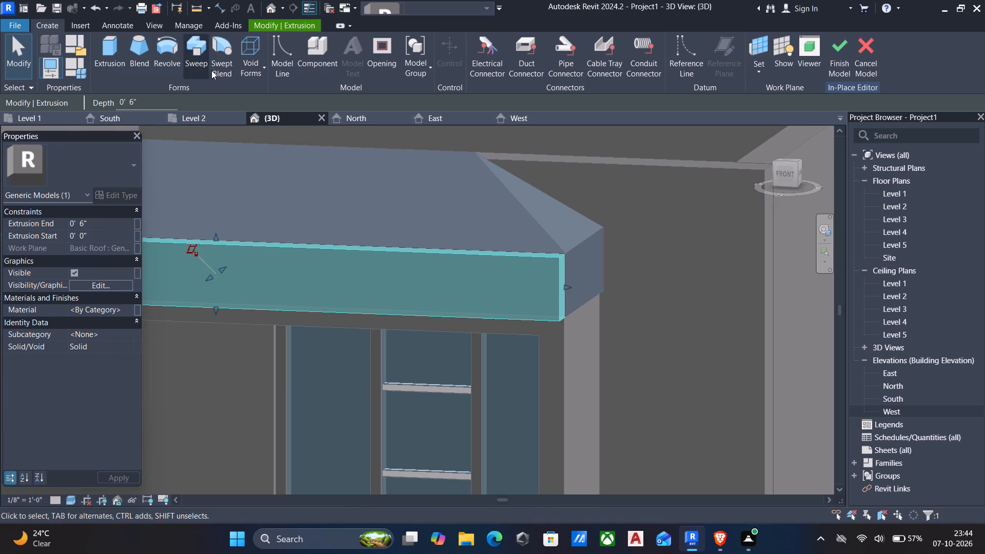
Start a void extrusion in the in-place model using the fascia extrusion's front face as its work plane.
{"action": "left_click", "coordinate": [259, 64]}
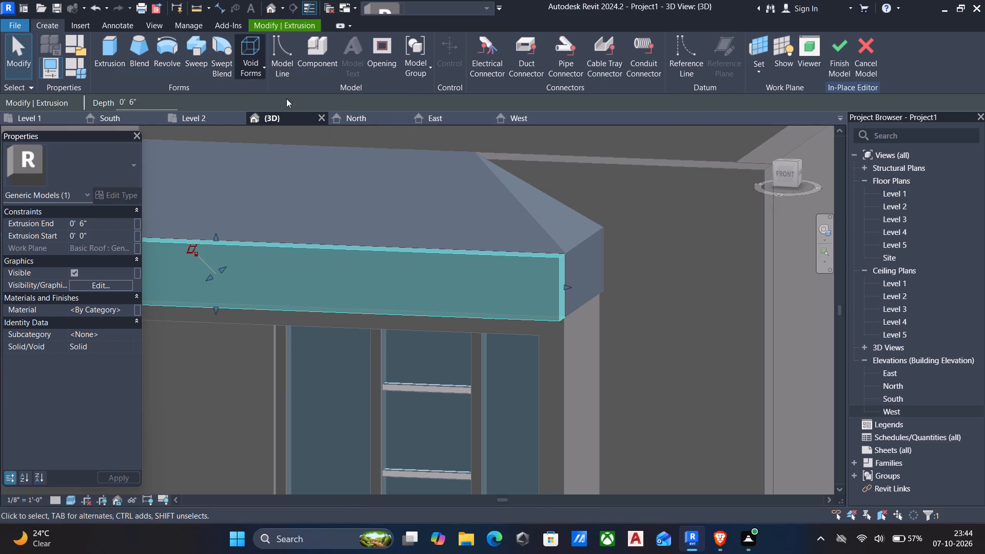
{"action": "left_click", "coordinate": [277, 99]}
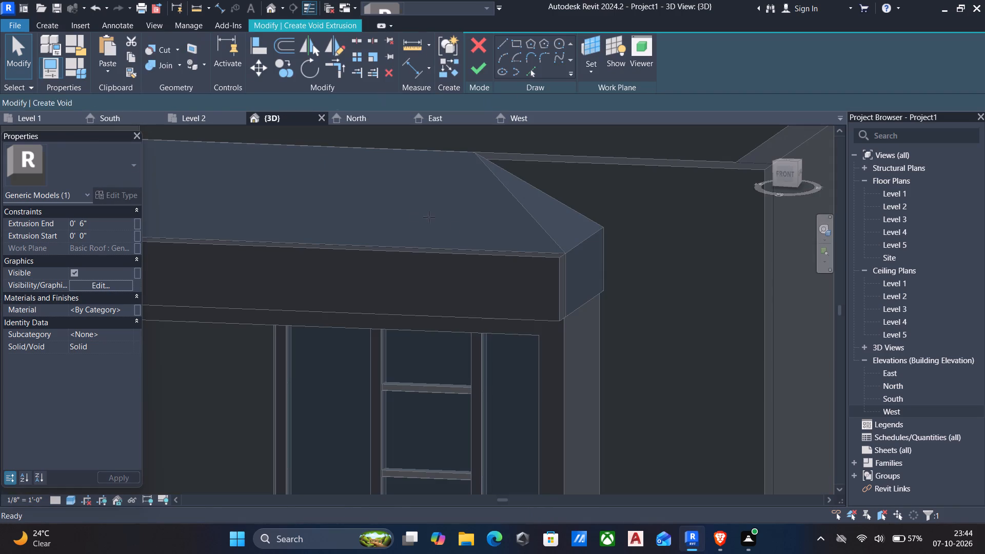
{"action": "left_click", "coordinate": [594, 70]}
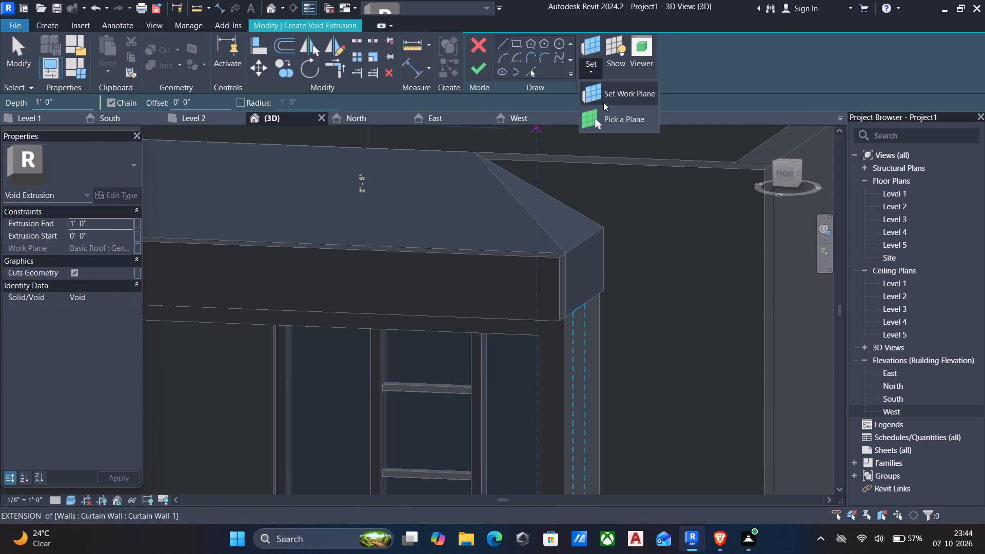
{"action": "left_click", "coordinate": [615, 116]}
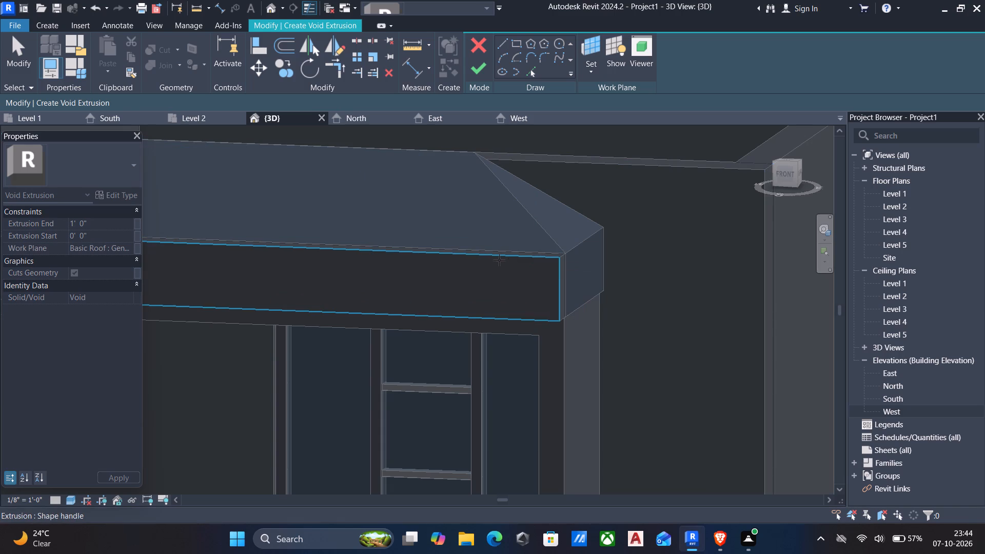
{"action": "left_click", "coordinate": [499, 260]}
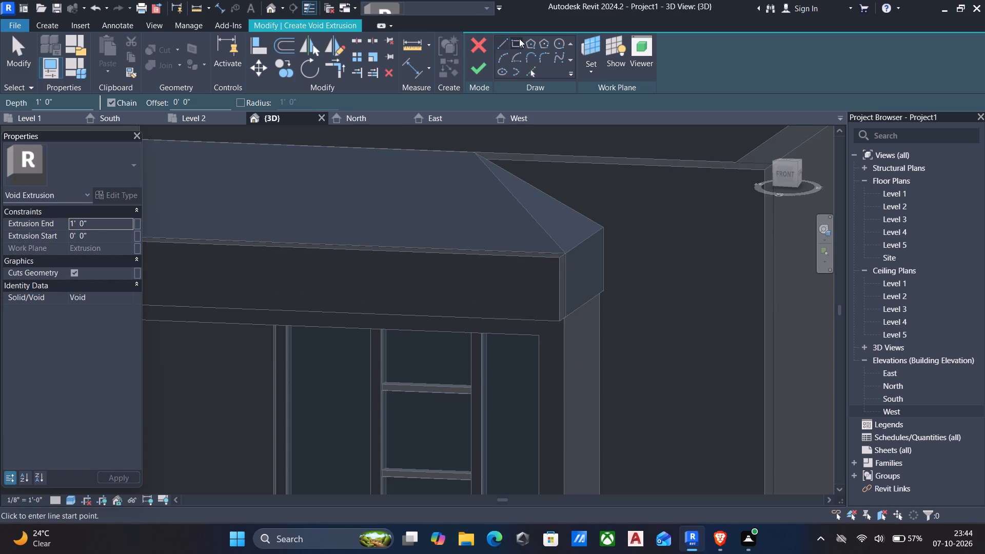
Sketch a corner-to-corner rectangle offset 4" inside the fascia's front face, about 13' 1" by 7", and finish the void extrusion.
{"action": "left_click", "coordinate": [519, 40]}
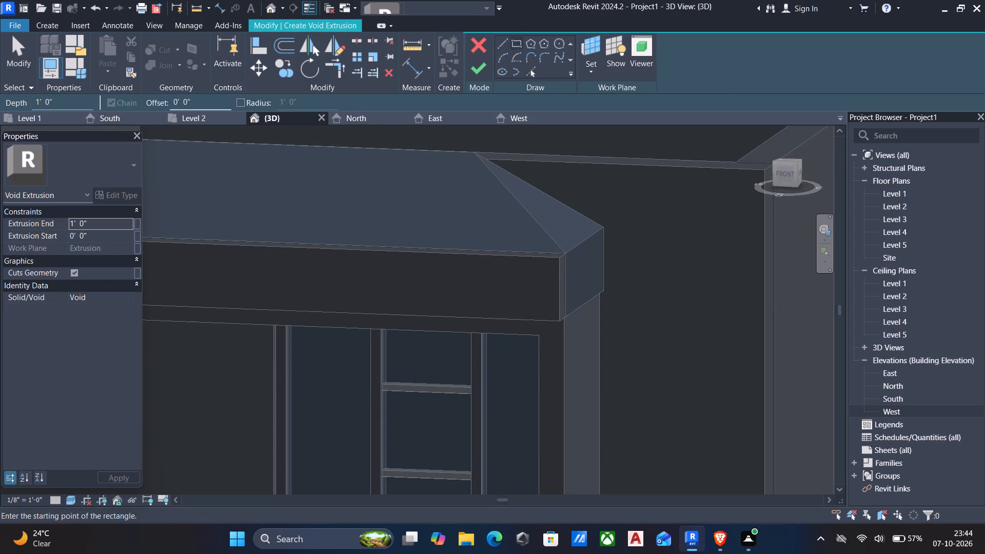
{"action": "left_click_drag", "start_coordinate": [209, 98], "coordinate": [82, 85]}
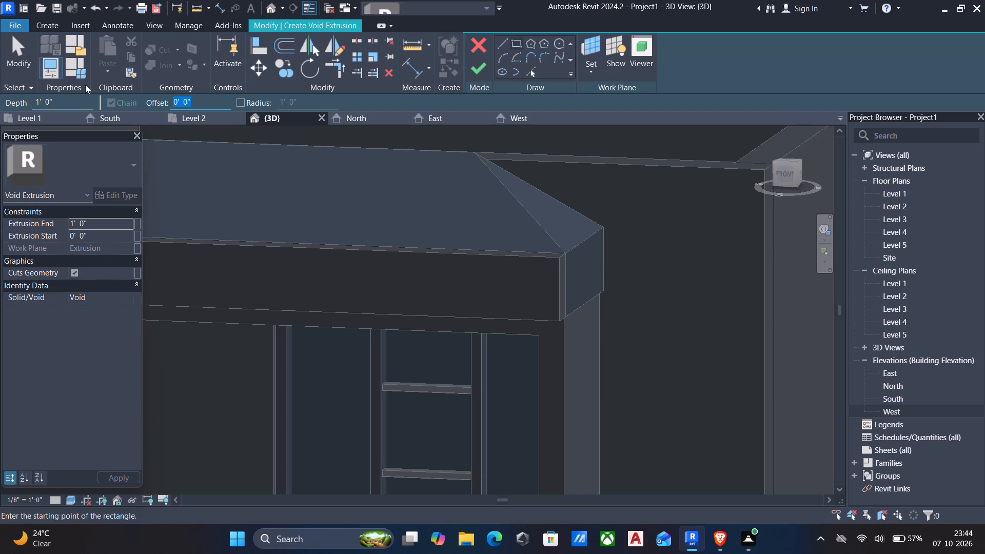
{"action": "key", "text": "4"}
{"action": "key", "text": "shift+quotedbl"}
{"action": "key", "text": "Return"}
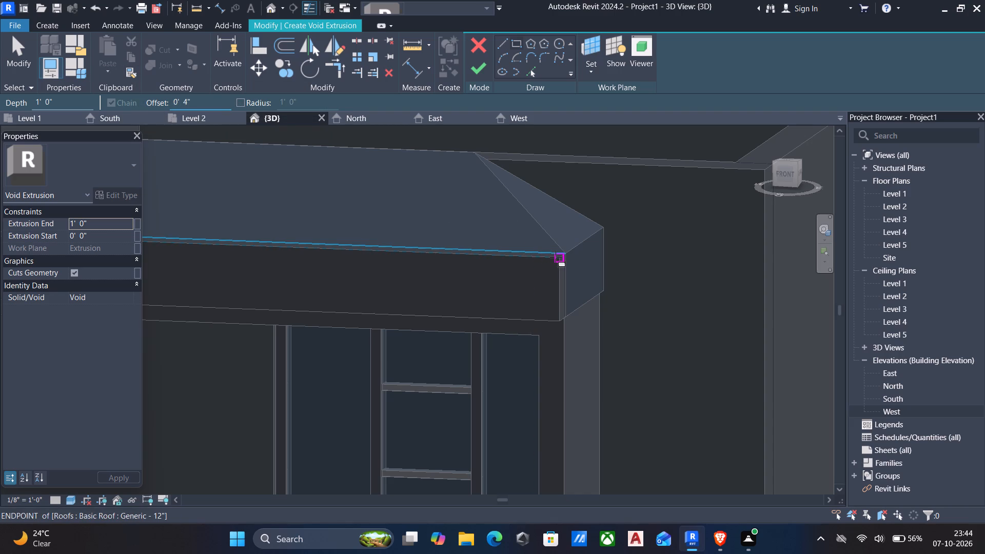
{"action": "left_click_drag", "start_coordinate": [558, 262], "coordinate": [552, 272]}
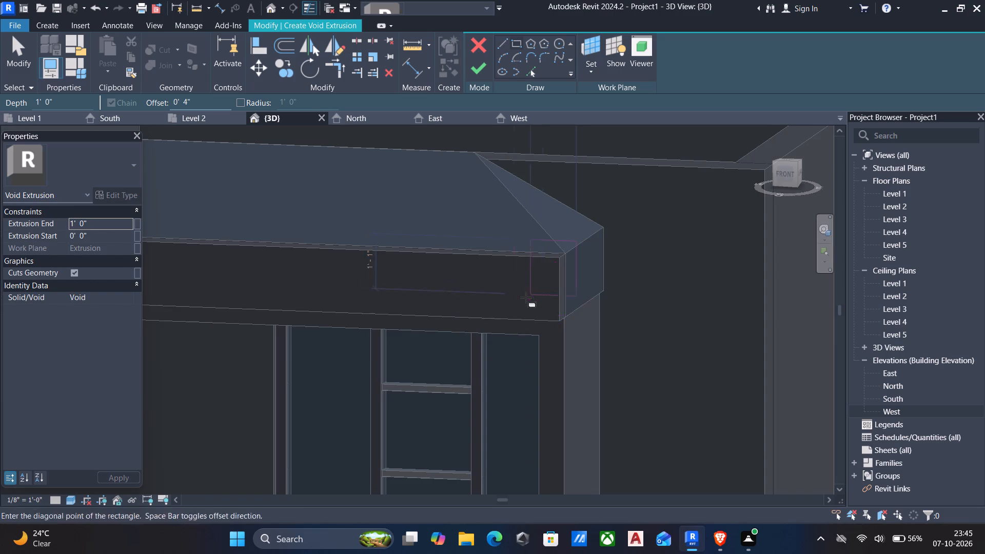
{"action": "scroll", "coordinate": [521, 302], "scroll_direction": "down", "scroll_amount": 5}
{"action": "middle_click_drag", "start_coordinate": [517, 310], "coordinate": [618, 297]}
{"action": "key", "text": "space"}
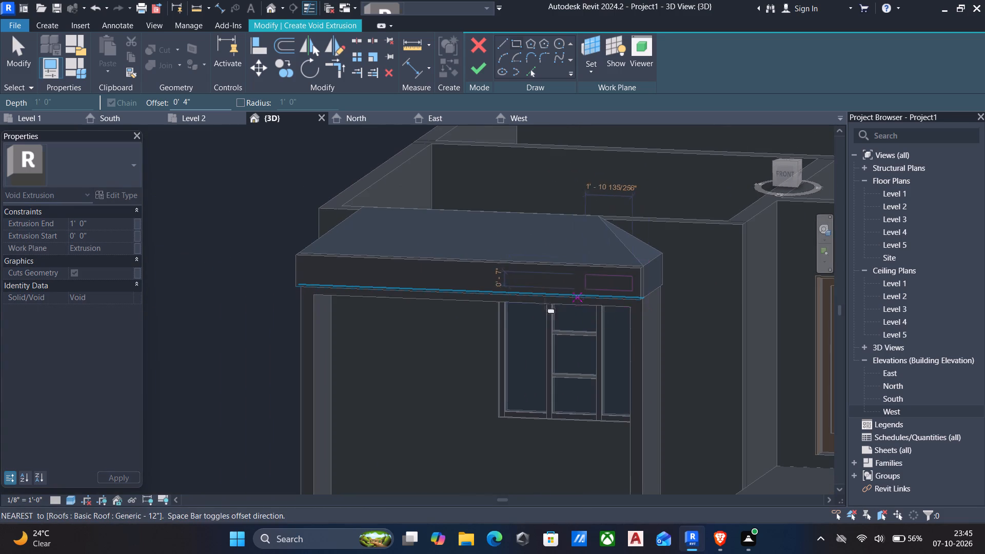
{"action": "scroll", "coordinate": [498, 312], "scroll_direction": "up", "scroll_amount": 4}
{"action": "scroll", "coordinate": [380, 292], "scroll_direction": "up", "scroll_amount": 1}
{"action": "scroll", "coordinate": [379, 288], "scroll_direction": "down", "scroll_amount": 1}
{"action": "scroll", "coordinate": [474, 285], "scroll_direction": "up", "scroll_amount": 4}
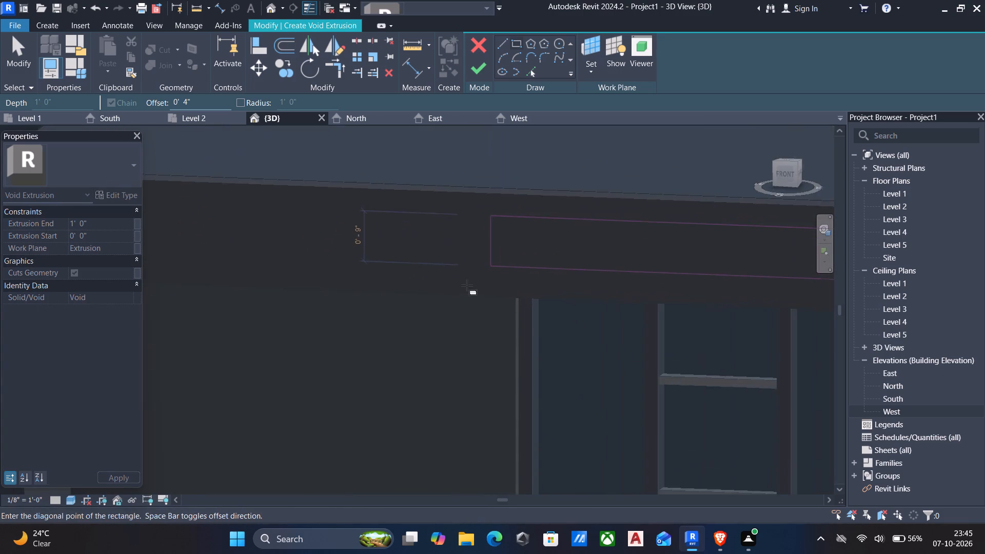
{"action": "scroll", "coordinate": [468, 287], "scroll_direction": "down", "scroll_amount": 1}
{"action": "middle_click_drag", "start_coordinate": [468, 288], "coordinate": [592, 293]}
{"action": "scroll", "coordinate": [597, 291], "scroll_direction": "up", "scroll_amount": 1}
{"action": "scroll", "coordinate": [450, 272], "scroll_direction": "down", "scroll_amount": 4}
{"action": "middle_click_drag", "start_coordinate": [446, 276], "coordinate": [565, 278]}
{"action": "scroll", "coordinate": [317, 249], "scroll_direction": "up", "scroll_amount": 2}
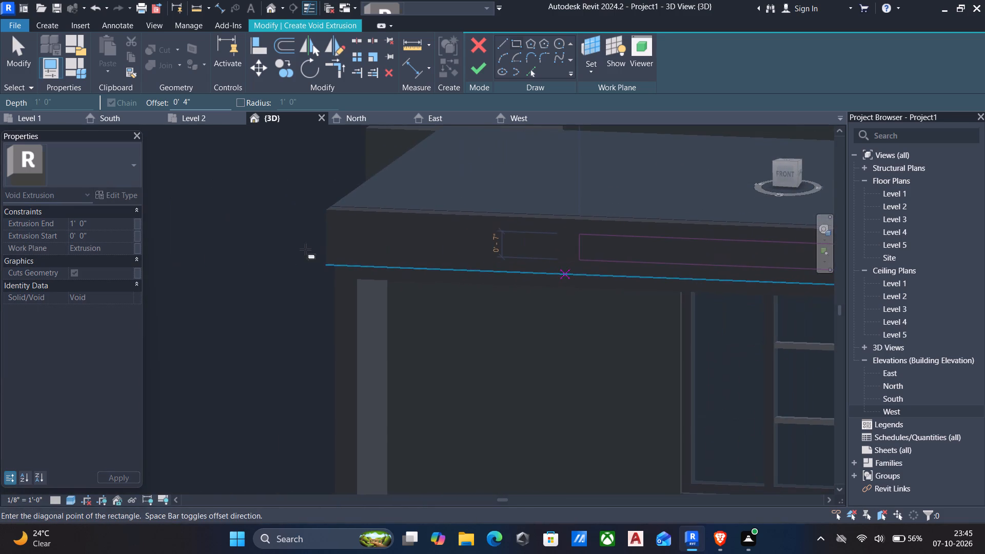
{"action": "scroll", "coordinate": [305, 249], "scroll_direction": "up", "scroll_amount": 2}
{"action": "left_click", "coordinate": [339, 276]}
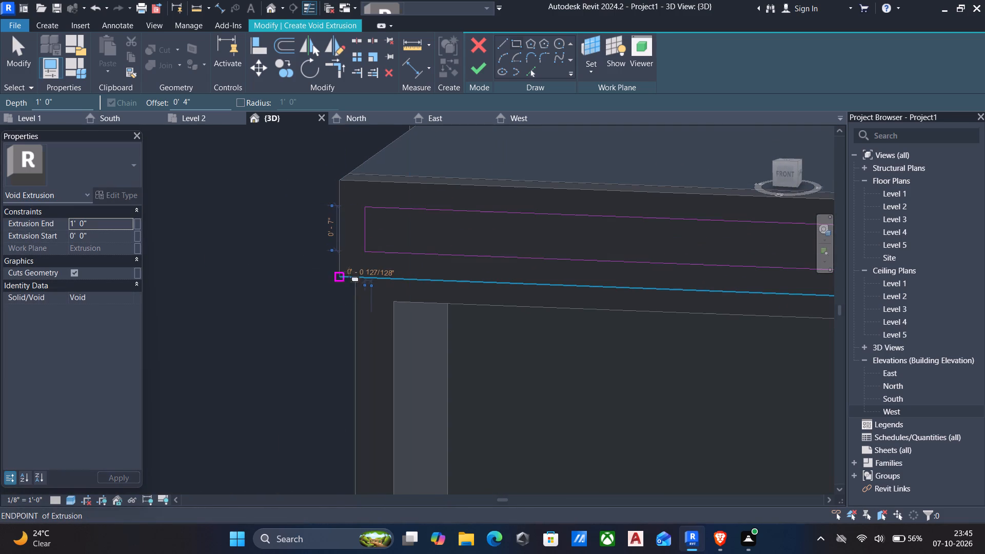
{"action": "key", "text": "Escape"}
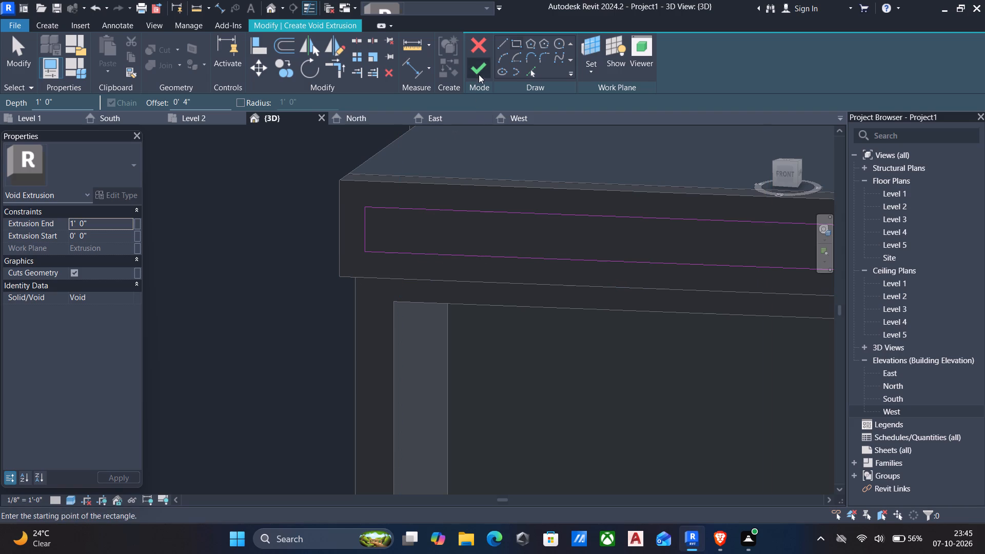
{"action": "left_click", "coordinate": [479, 74]}
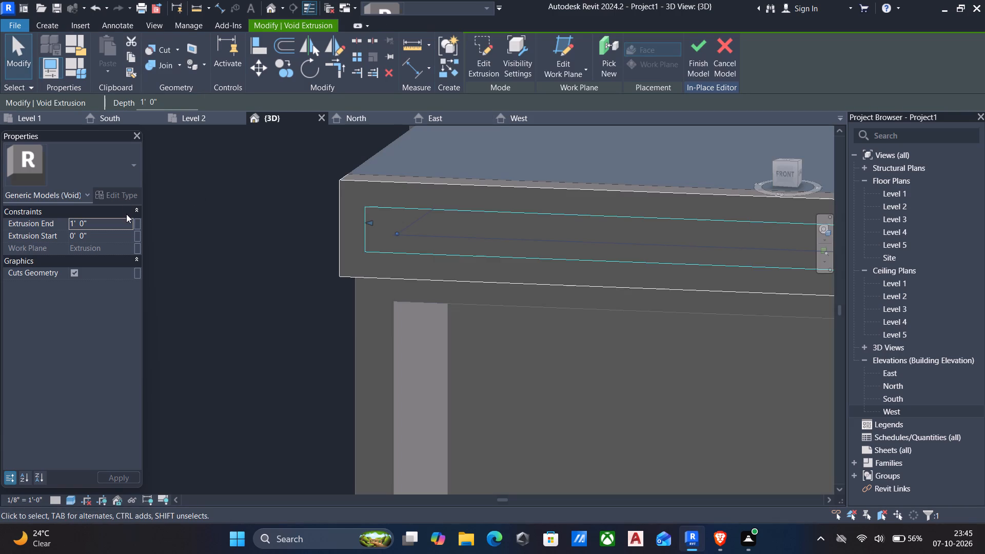
Set the void extrusion's end to 2" and finish the in-place fascia model.
{"action": "left_click", "coordinate": [125, 222]}
{"action": "type", "text": "2\""}
{"action": "key", "text": "Return"}
{"action": "scroll", "coordinate": [232, 225], "scroll_direction": "down", "scroll_amount": 5}
{"action": "scroll", "coordinate": [350, 240], "scroll_direction": "down", "scroll_amount": 1}
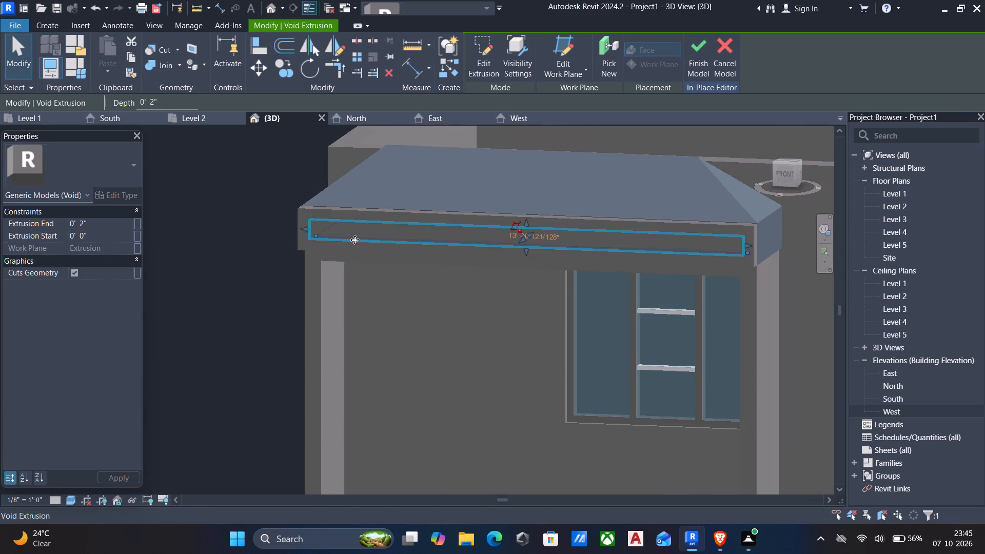
{"action": "middle_click_drag", "start_coordinate": [345, 255], "coordinate": [291, 298], "text": "shift"}
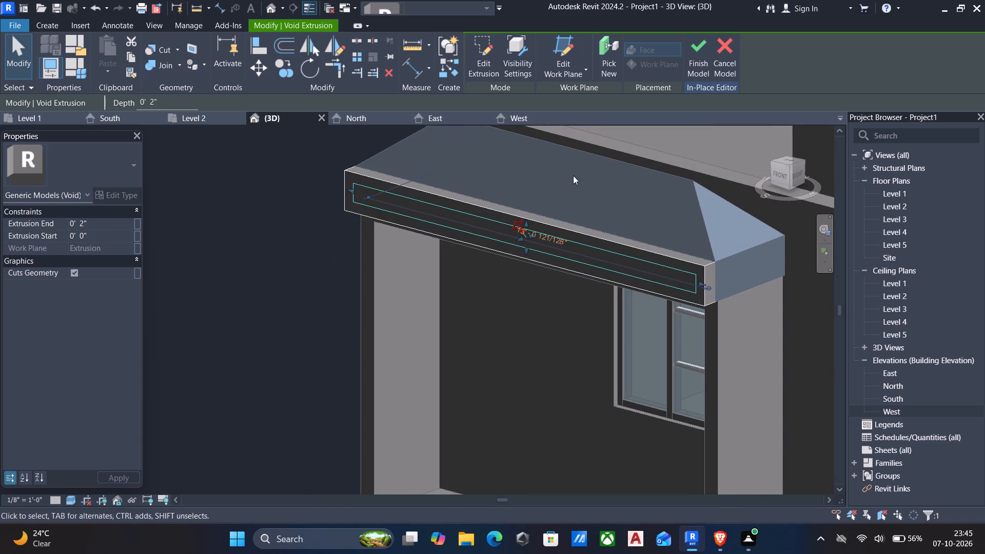
{"action": "scroll", "coordinate": [603, 186], "scroll_direction": "up", "scroll_amount": 1}
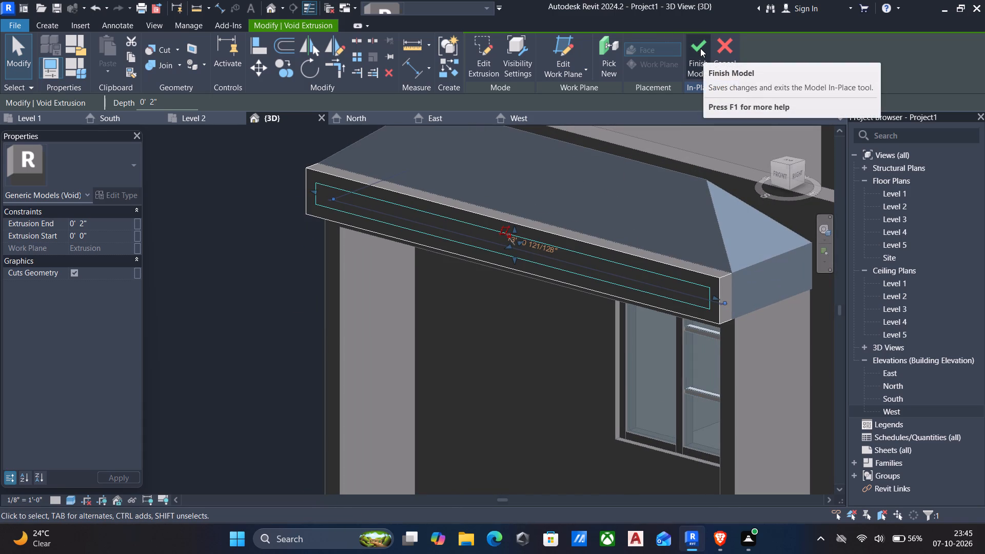
{"action": "left_click", "coordinate": [700, 48]}
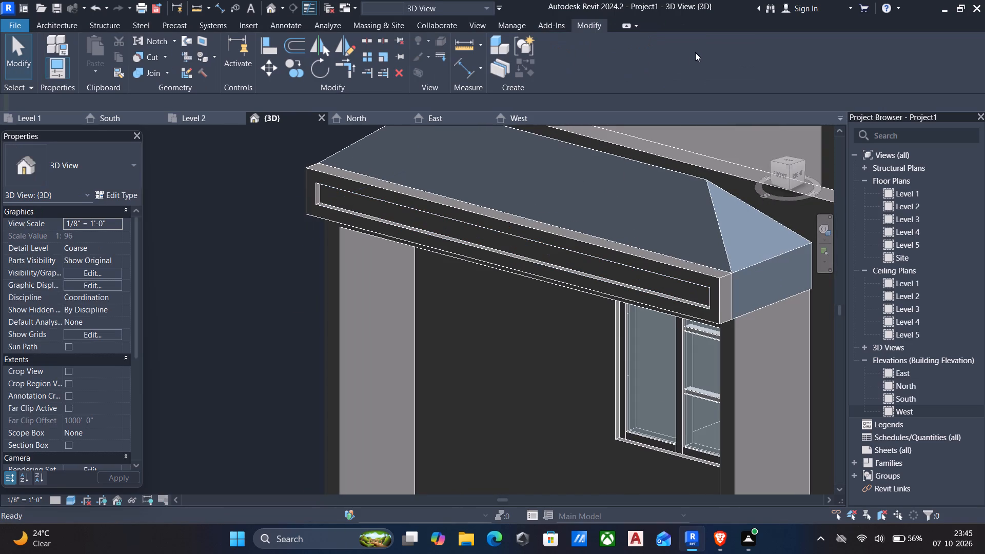
Reopen the fascia model for in-place editing and stretch the void beyond the fascia's end farther from the window.
{"action": "scroll", "coordinate": [691, 60], "scroll_direction": "down", "scroll_amount": 6}
{"action": "middle_click_drag", "start_coordinate": [687, 69], "coordinate": [738, 44], "text": "shift"}
{"action": "scroll", "coordinate": [603, 245], "scroll_direction": "down", "scroll_amount": 3}
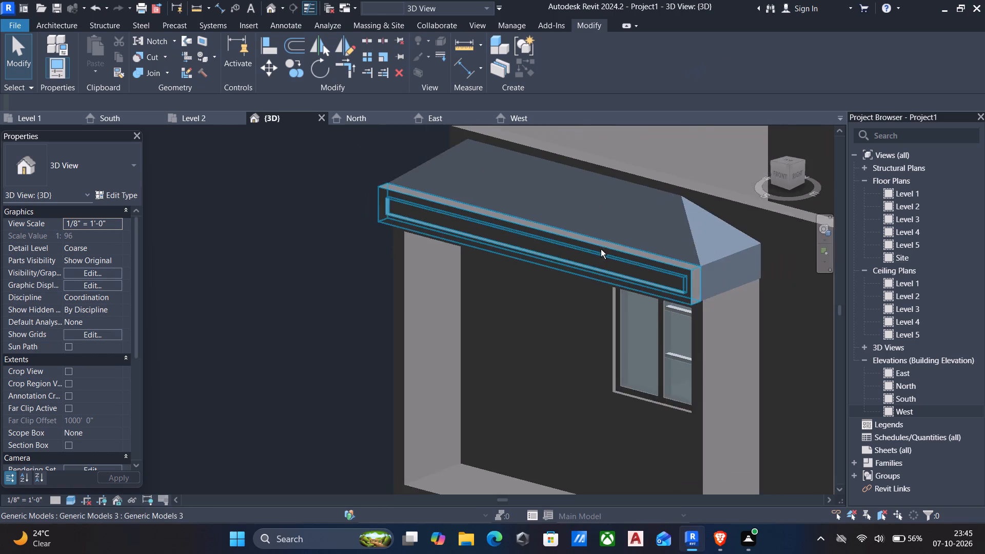
{"action": "middle_click_drag", "start_coordinate": [601, 250], "coordinate": [540, 236], "text": "shift"}
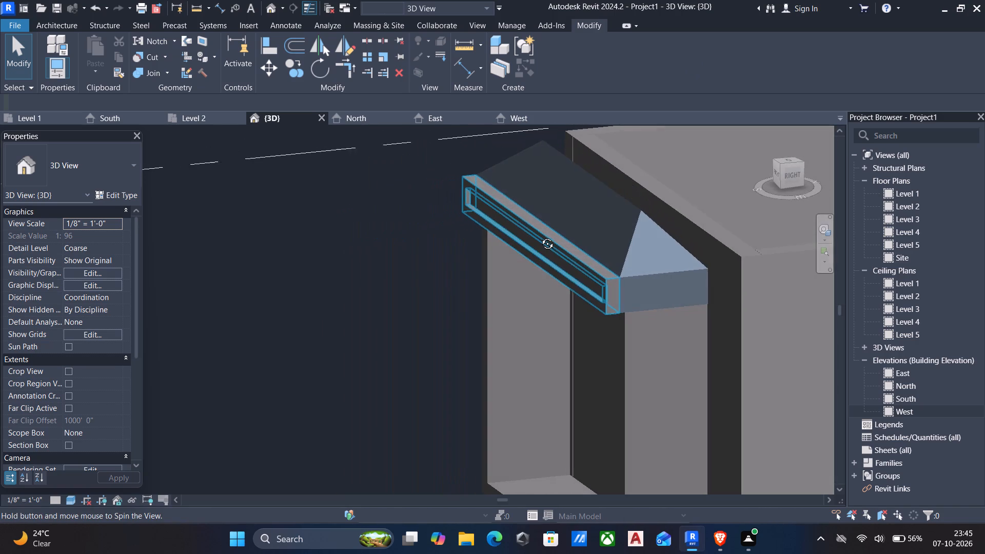
{"action": "middle_click_drag", "start_coordinate": [540, 236], "coordinate": [541, 219], "text": "shift"}
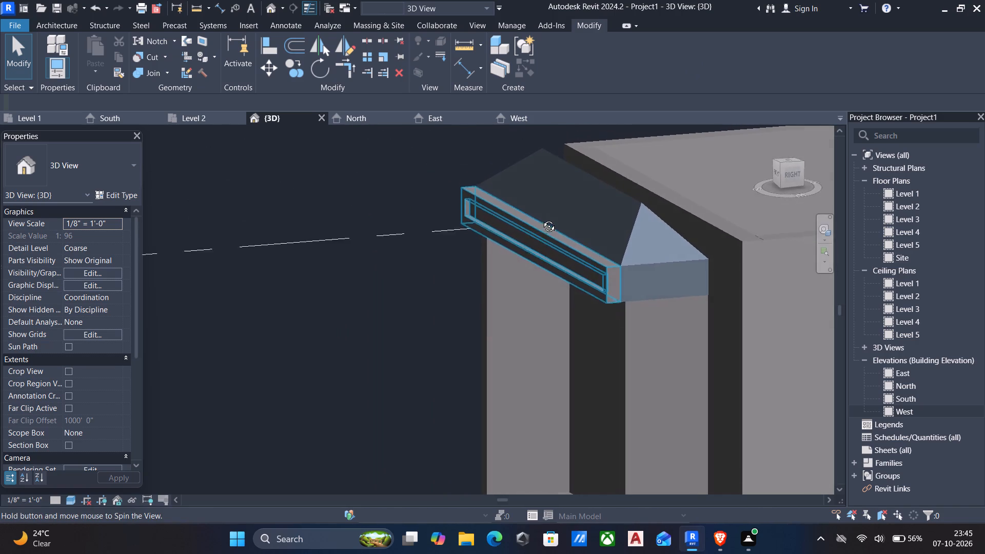
{"action": "middle_click_drag", "start_coordinate": [541, 219], "coordinate": [634, 193], "text": "shift"}
{"action": "scroll", "coordinate": [536, 202], "scroll_direction": "up", "scroll_amount": 2}
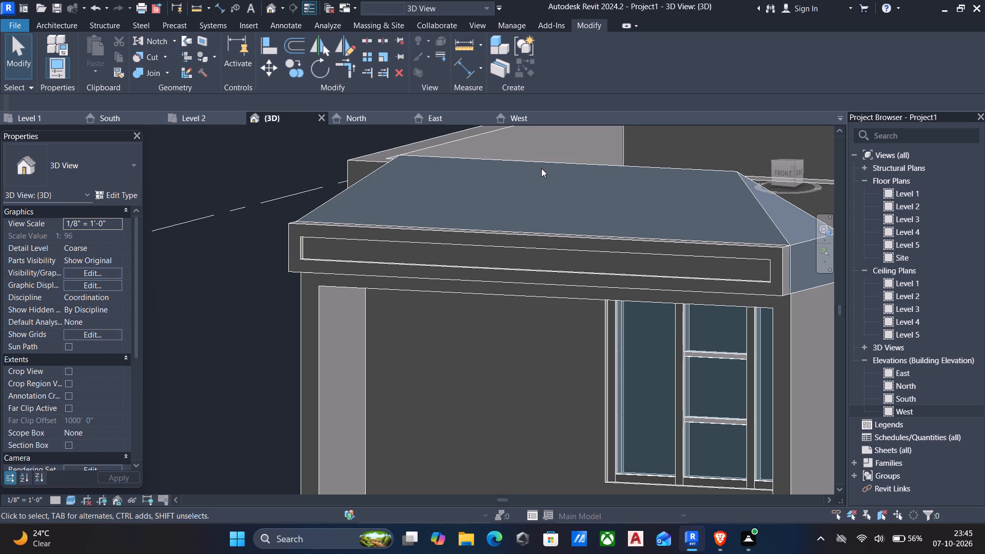
{"action": "left_click", "coordinate": [310, 234]}
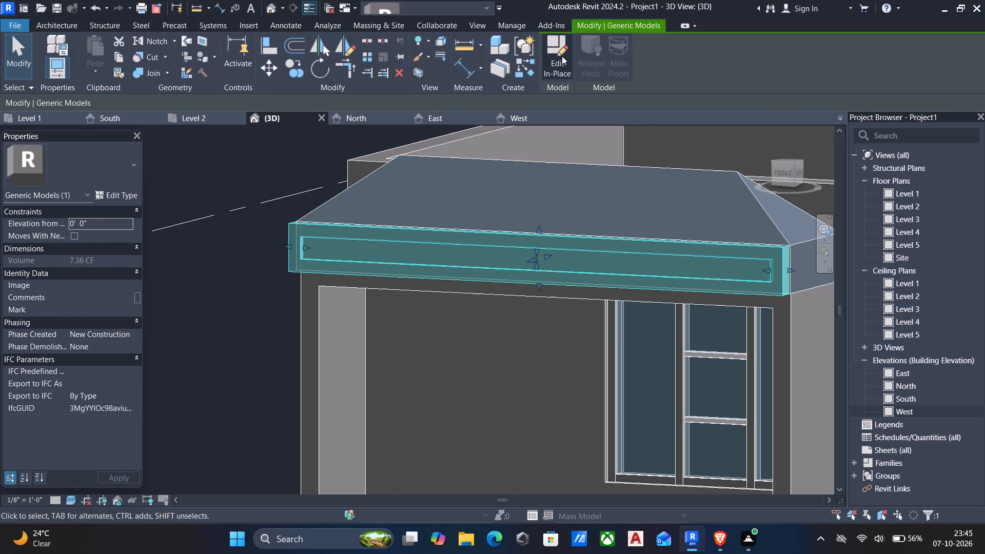
{"action": "left_click", "coordinate": [562, 56]}
{"action": "scroll", "coordinate": [249, 275], "scroll_direction": "up", "scroll_amount": 3}
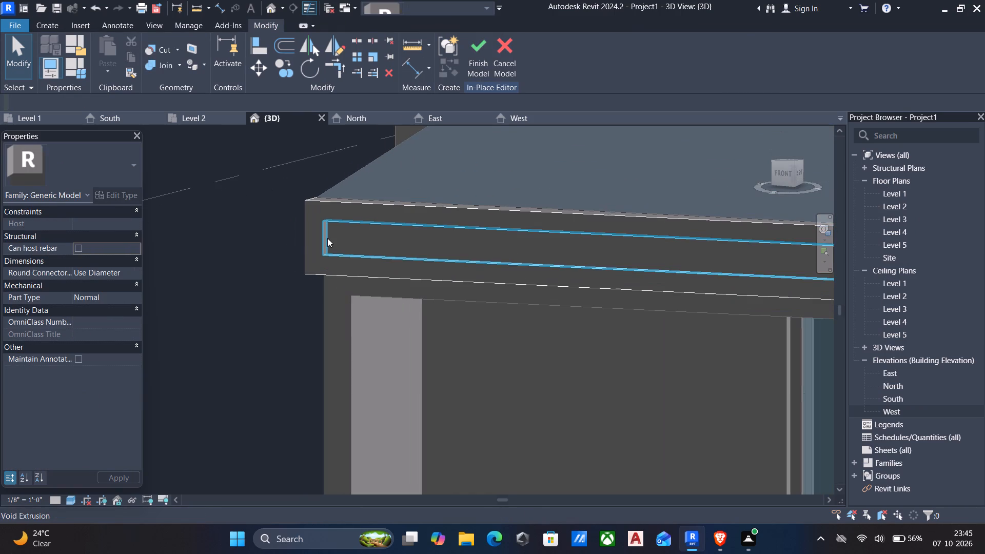
{"action": "left_click", "coordinate": [327, 238]}
{"action": "left_click_drag", "start_coordinate": [321, 238], "coordinate": [268, 233]}
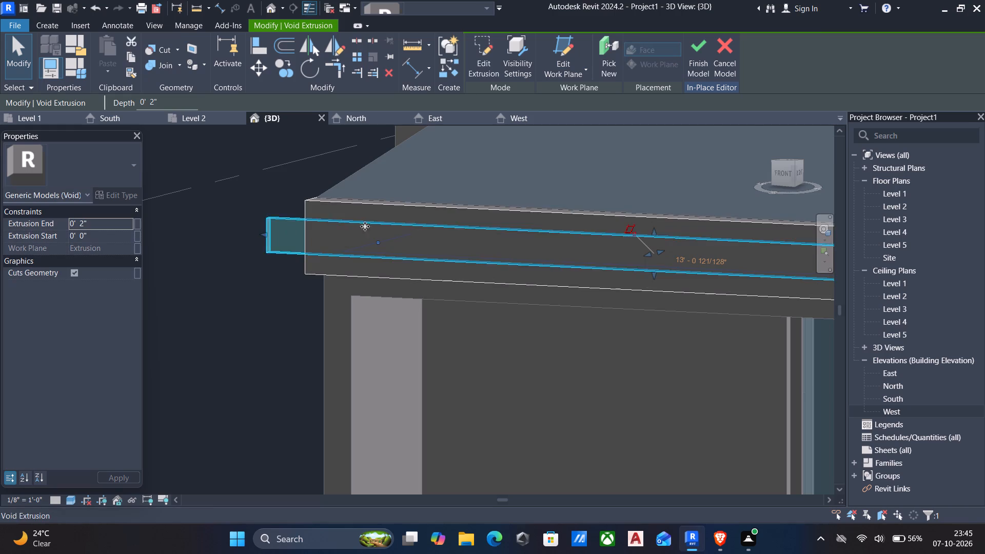
Stretch the void beyond the fascia's window-side end to about 16' overall length and finish the in-place model.
{"action": "scroll", "coordinate": [367, 227], "scroll_direction": "down", "scroll_amount": 5}
{"action": "scroll", "coordinate": [753, 241], "scroll_direction": "up", "scroll_amount": 3}
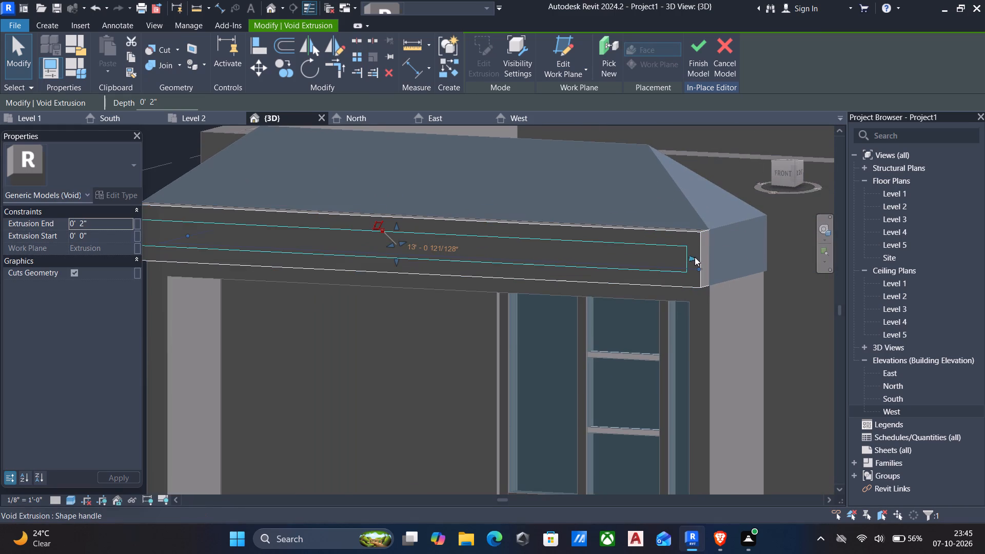
{"action": "left_click_drag", "start_coordinate": [687, 260], "coordinate": [809, 275]}
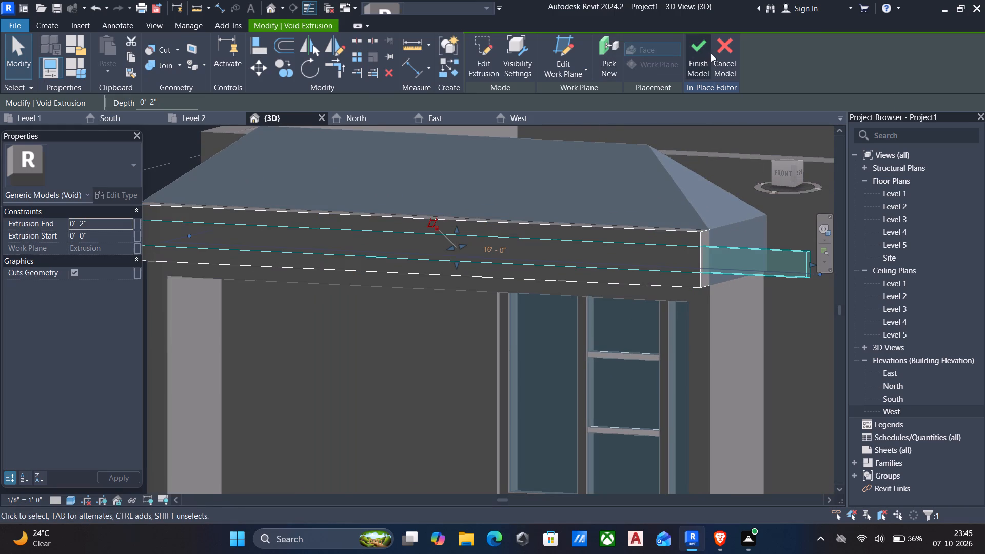
{"action": "left_click", "coordinate": [699, 55]}
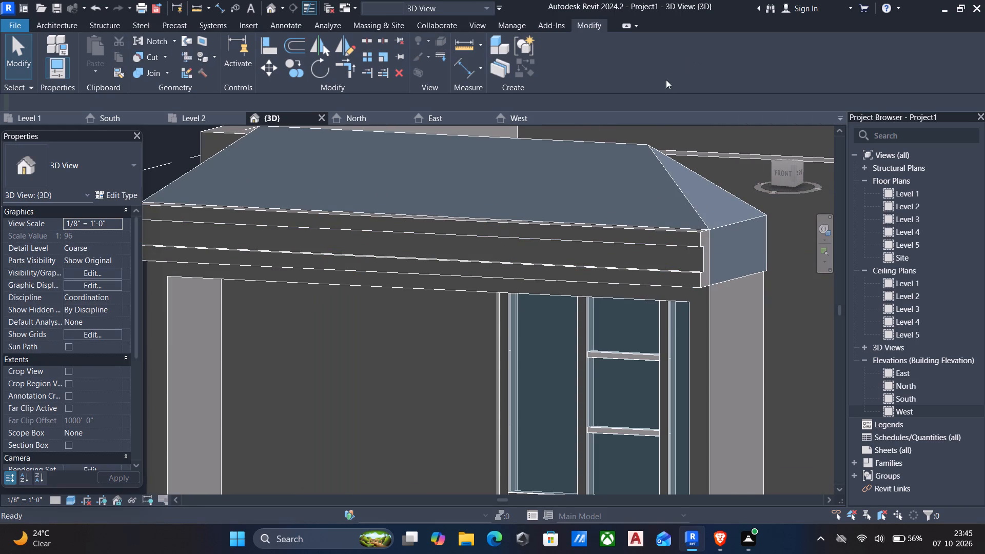
Reopen the fascia model for in-place editing and set the solid fascia's extrusion end to 4".
{"action": "left_click", "coordinate": [645, 230]}
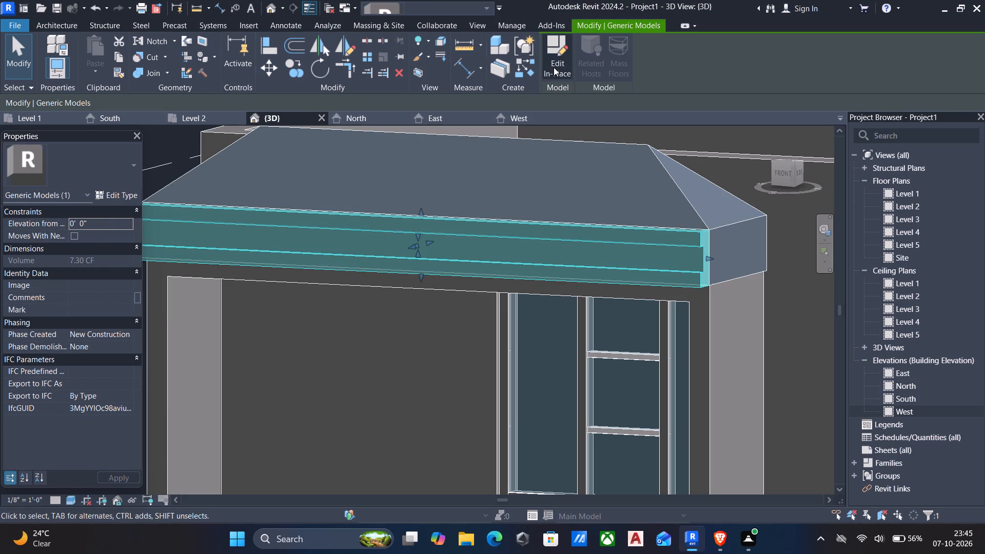
{"action": "left_click", "coordinate": [554, 67]}
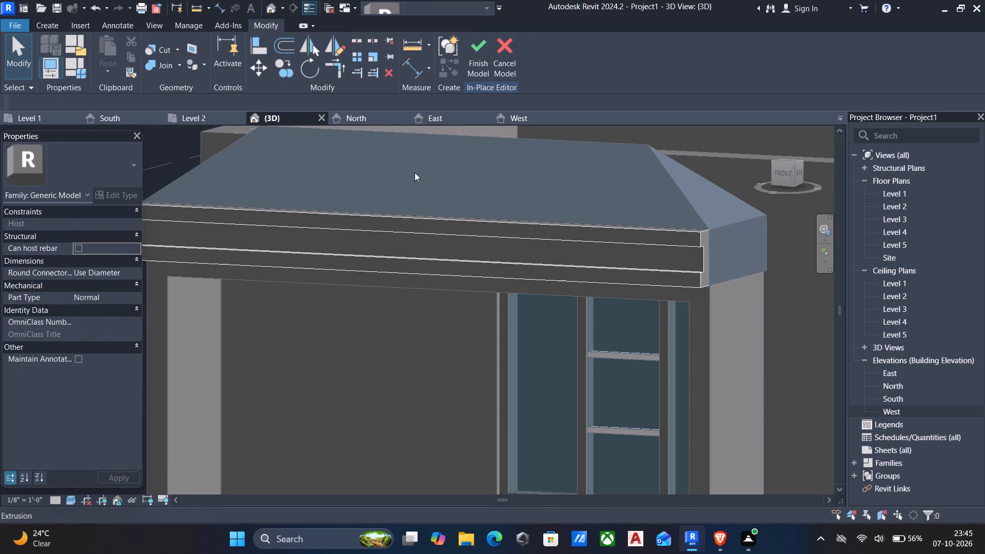
{"action": "left_click", "coordinate": [436, 221]}
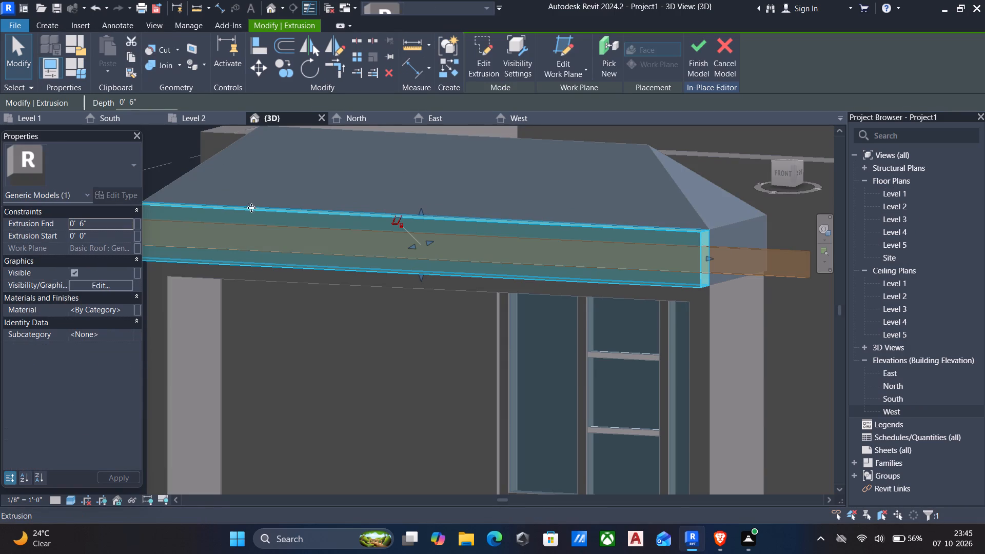
{"action": "left_click", "coordinate": [111, 225]}
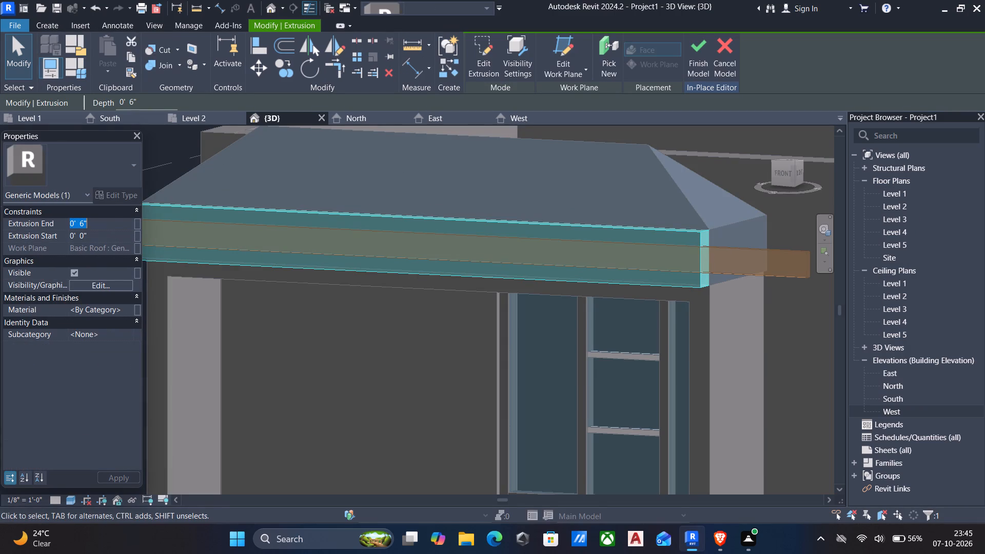
{"action": "type", "text": "4\""}
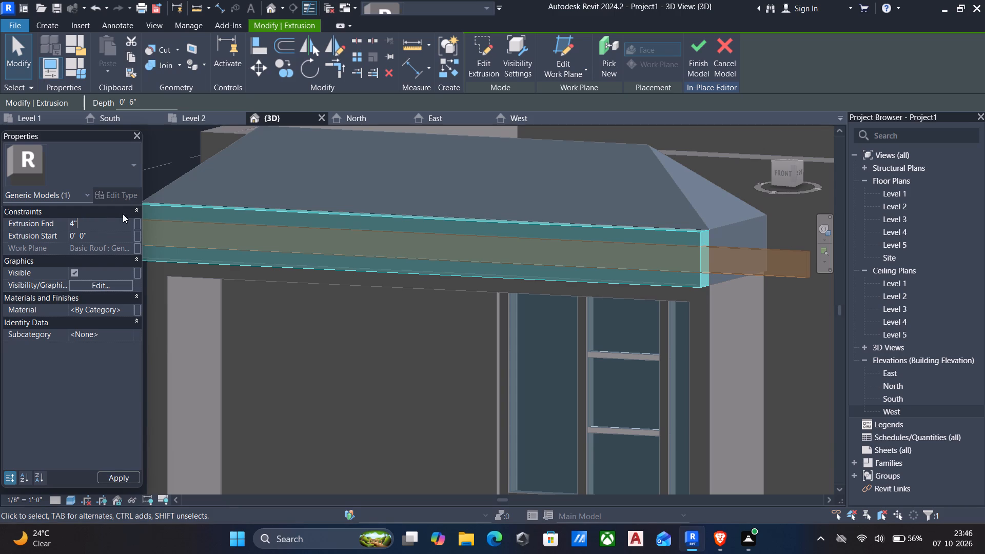
{"action": "key", "text": "Return"}
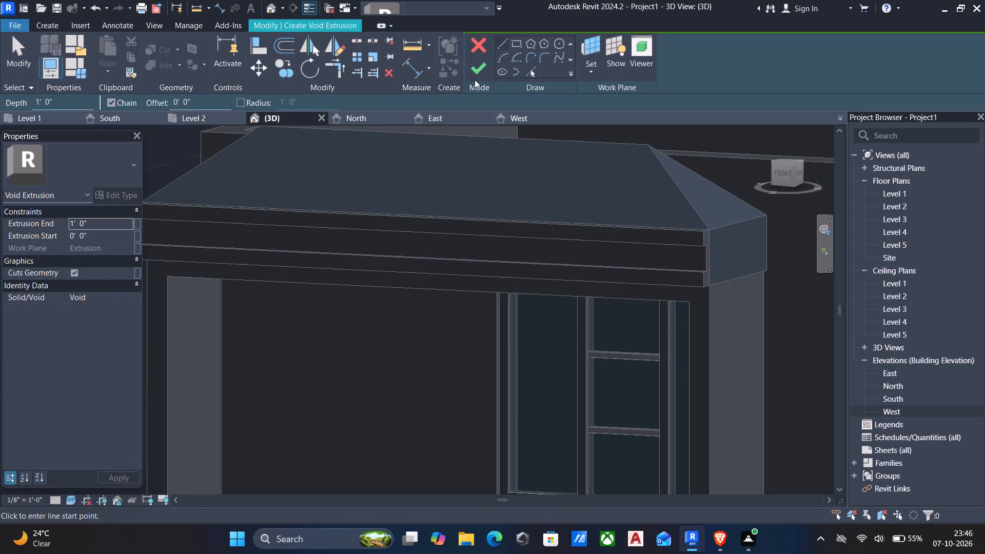
{"action": "left_click", "coordinate": [471, 39]}
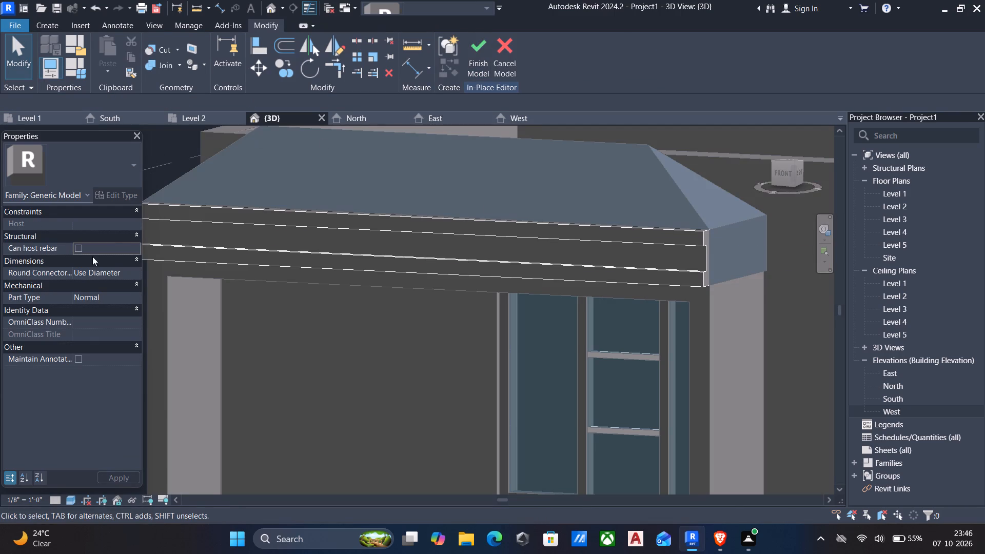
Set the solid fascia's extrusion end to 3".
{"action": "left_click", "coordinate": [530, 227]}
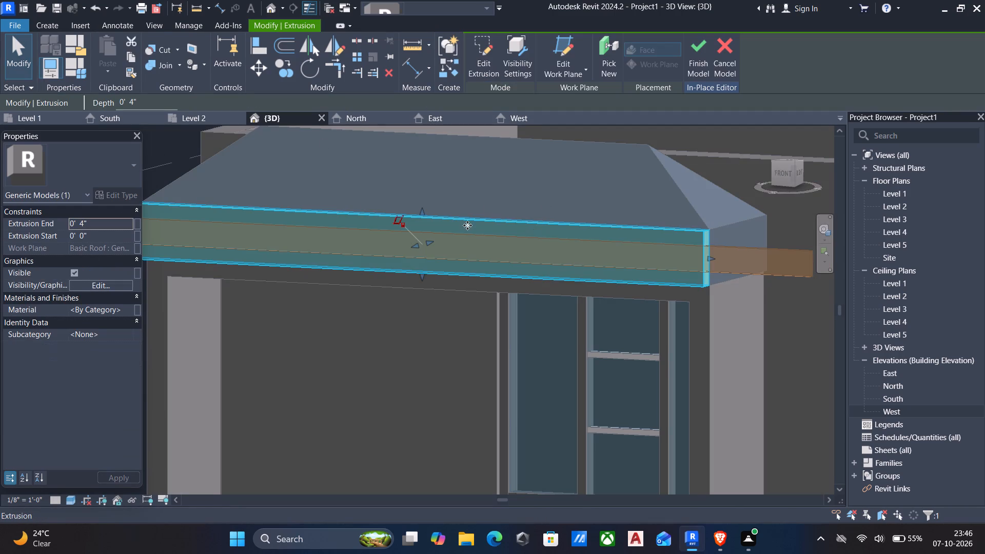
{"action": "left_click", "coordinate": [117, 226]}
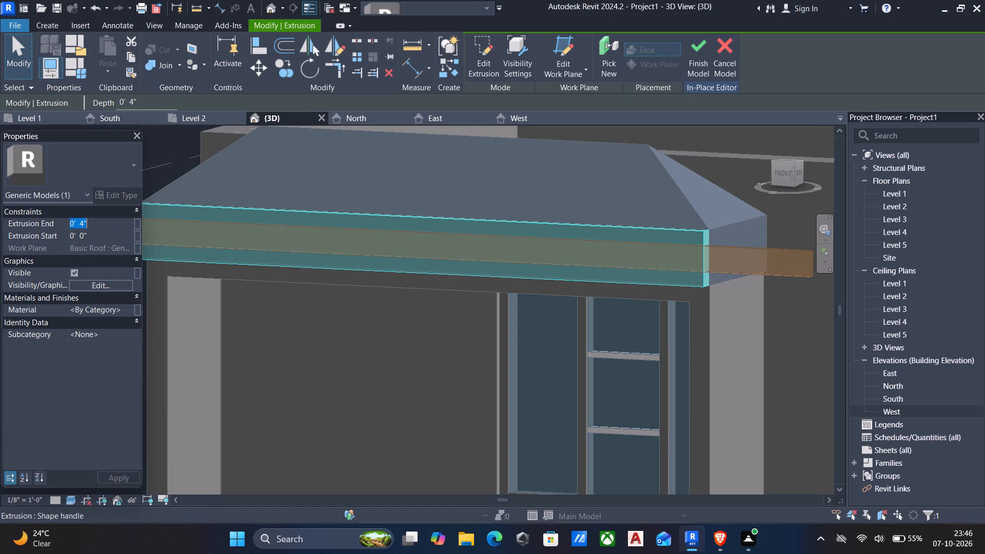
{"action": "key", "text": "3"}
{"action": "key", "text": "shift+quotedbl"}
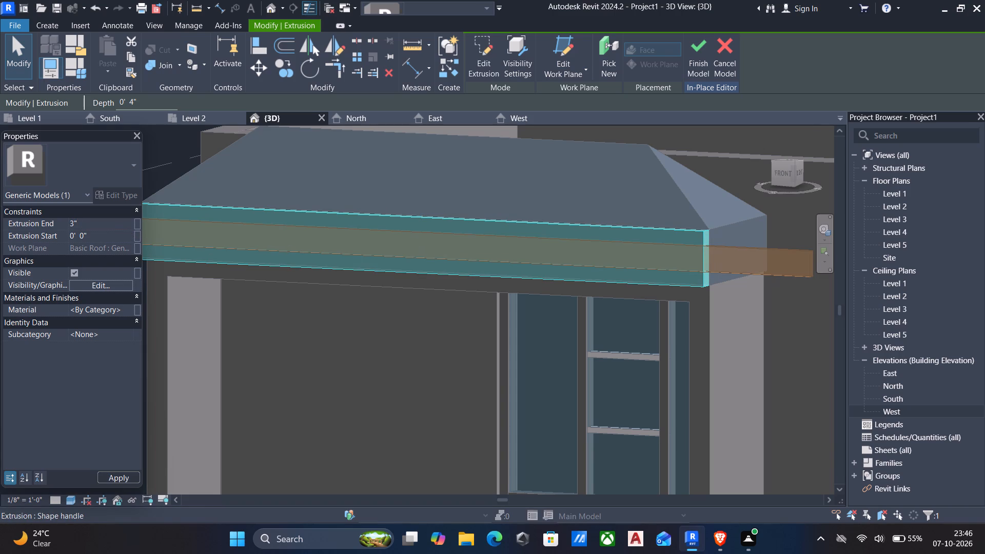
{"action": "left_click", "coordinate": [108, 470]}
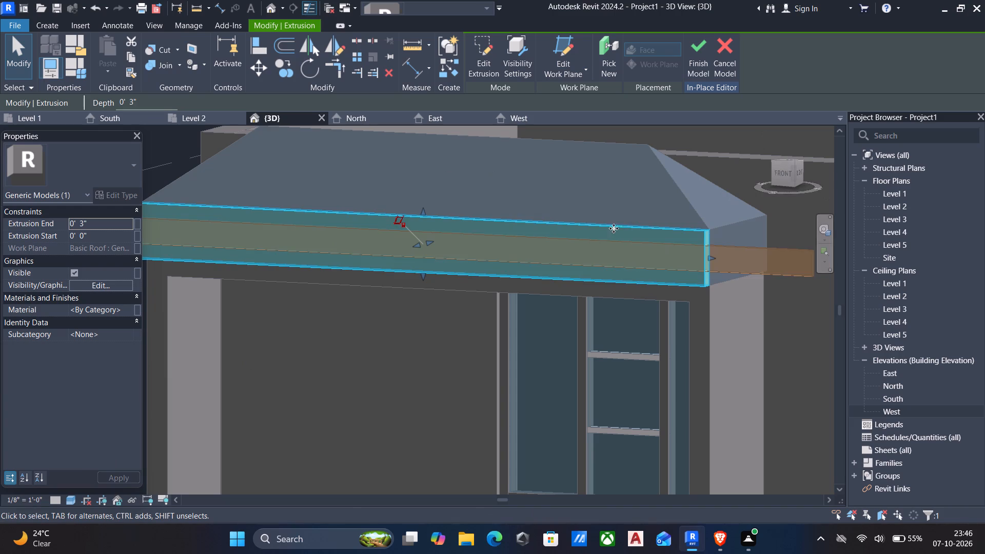
Set the solid fascia's extrusion end to 2".
{"action": "scroll", "coordinate": [686, 233], "scroll_direction": "down", "scroll_amount": 4}
{"action": "middle_click_drag", "start_coordinate": [715, 219], "coordinate": [712, 224], "text": "shift"}
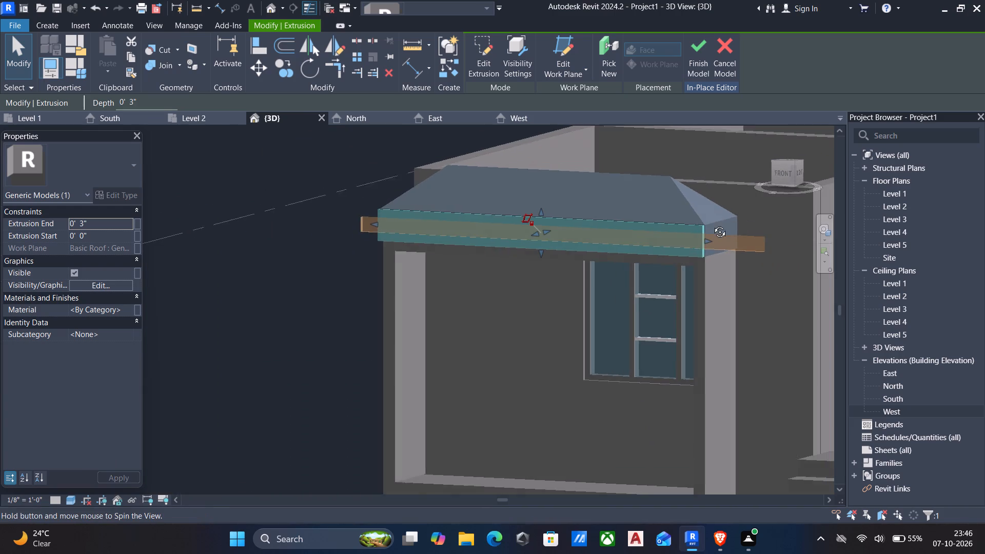
{"action": "middle_click_drag", "start_coordinate": [712, 224], "coordinate": [588, 310], "text": "shift"}
{"action": "scroll", "coordinate": [712, 224], "scroll_direction": "down", "scroll_amount": 1, "text": "shift"}
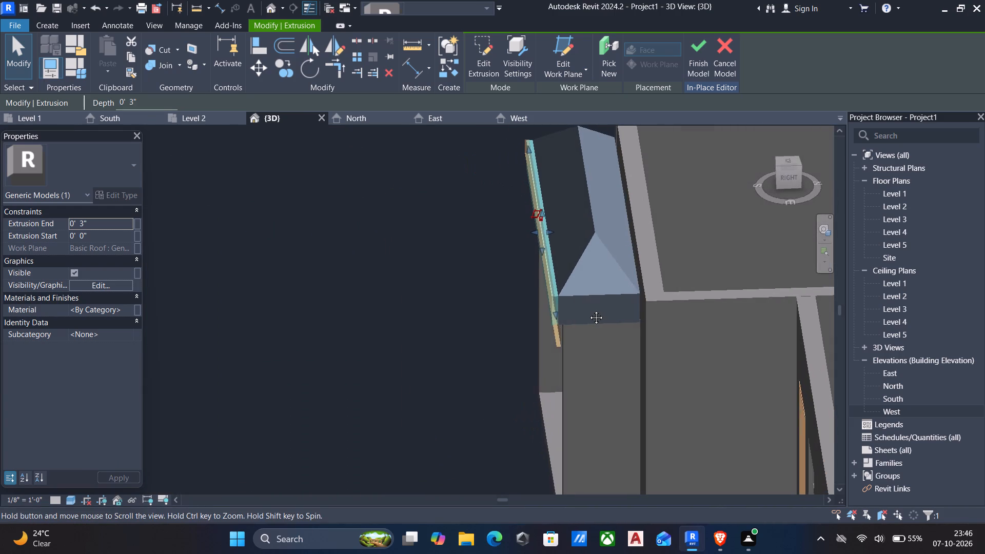
{"action": "middle_click_drag", "start_coordinate": [588, 310], "coordinate": [589, 310], "text": "shift"}
{"action": "scroll", "coordinate": [589, 309], "scroll_direction": "up", "scroll_amount": 1}
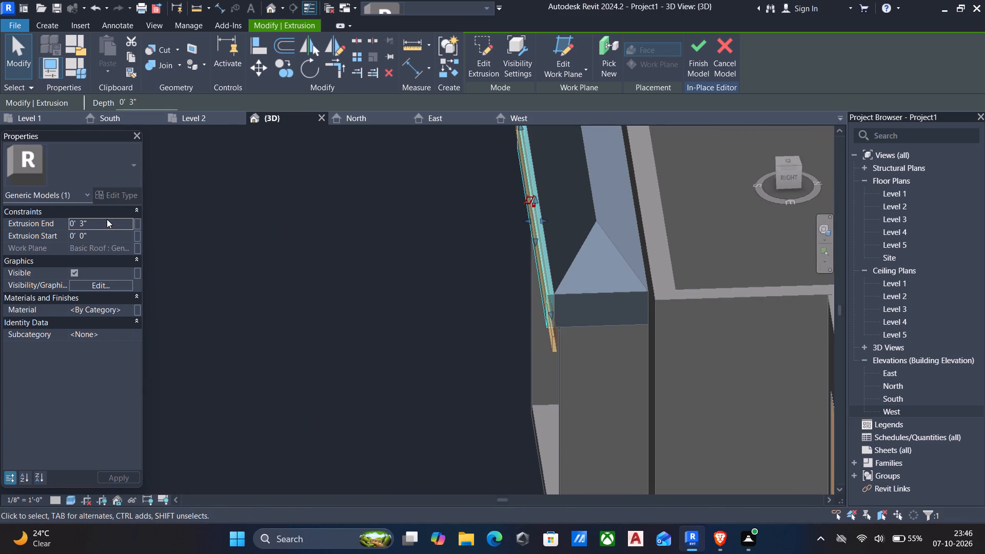
{"action": "left_click", "coordinate": [107, 219]}
{"action": "key", "text": "2"}
{"action": "key", "text": "shift+quotedbl"}
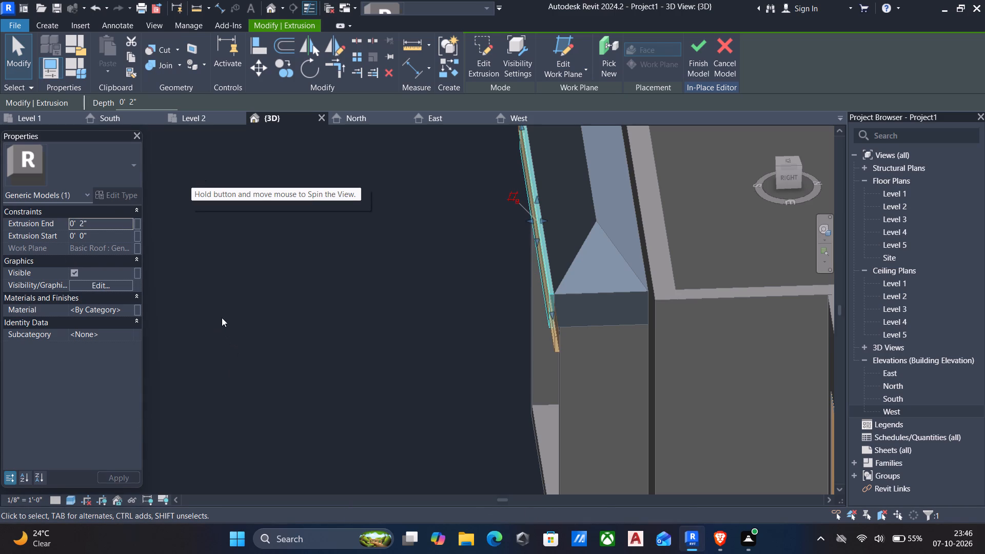
Set the fascia void's extrusion end to 1" and finish the in-place model.
{"action": "left_click", "coordinate": [560, 345]}
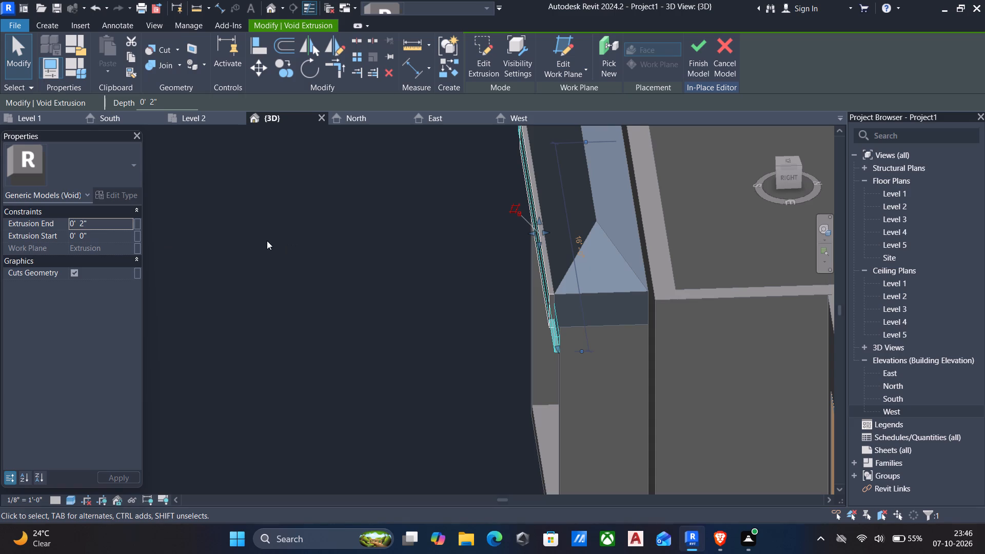
{"action": "scroll", "coordinate": [265, 240], "scroll_direction": "down", "scroll_amount": 4}
{"action": "middle_click_drag", "start_coordinate": [270, 235], "coordinate": [512, 167], "text": "shift"}
{"action": "scroll", "coordinate": [529, 165], "scroll_direction": "up", "scroll_amount": 2}
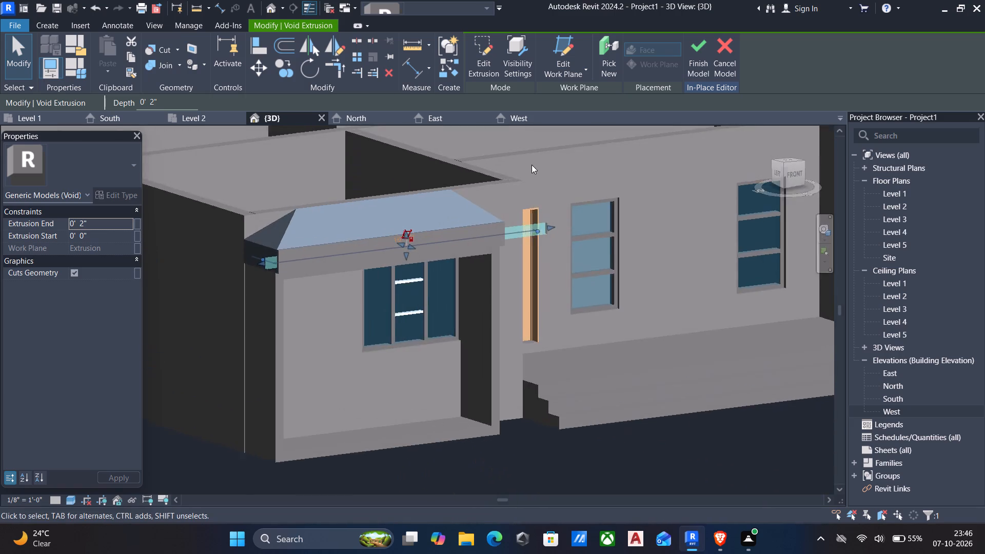
{"action": "scroll", "coordinate": [531, 165], "scroll_direction": "up", "scroll_amount": 4}
{"action": "scroll", "coordinate": [635, 229], "scroll_direction": "down", "scroll_amount": 5}
{"action": "middle_click_drag", "start_coordinate": [632, 234], "coordinate": [531, 264], "text": "shift"}
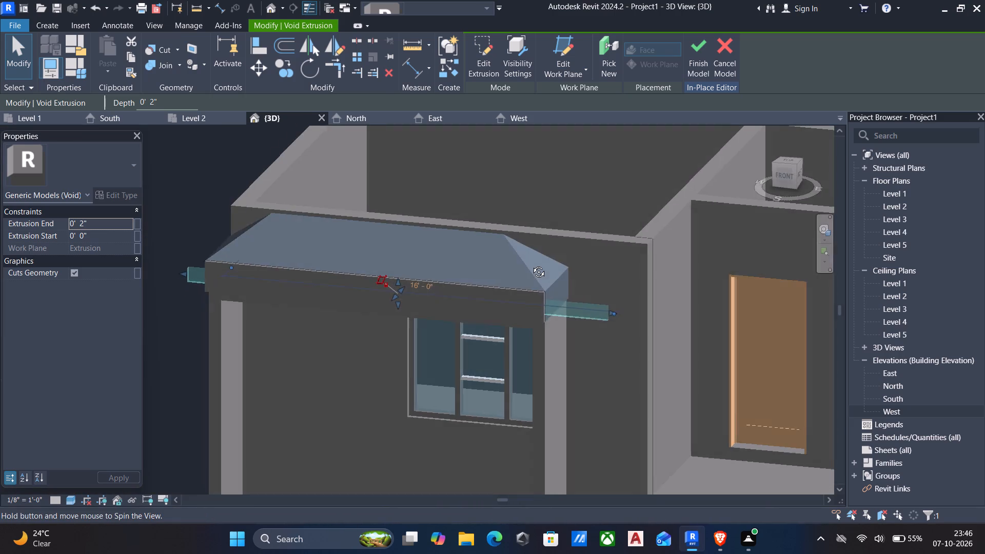
{"action": "middle_click_drag", "start_coordinate": [531, 264], "coordinate": [514, 263], "text": "shift"}
{"action": "scroll", "coordinate": [537, 267], "scroll_direction": "up", "scroll_amount": 5}
{"action": "scroll", "coordinate": [582, 266], "scroll_direction": "down", "scroll_amount": 5}
{"action": "middle_click_drag", "start_coordinate": [584, 267], "coordinate": [659, 205]}
{"action": "scroll", "coordinate": [660, 204], "scroll_direction": "up", "scroll_amount": 4}
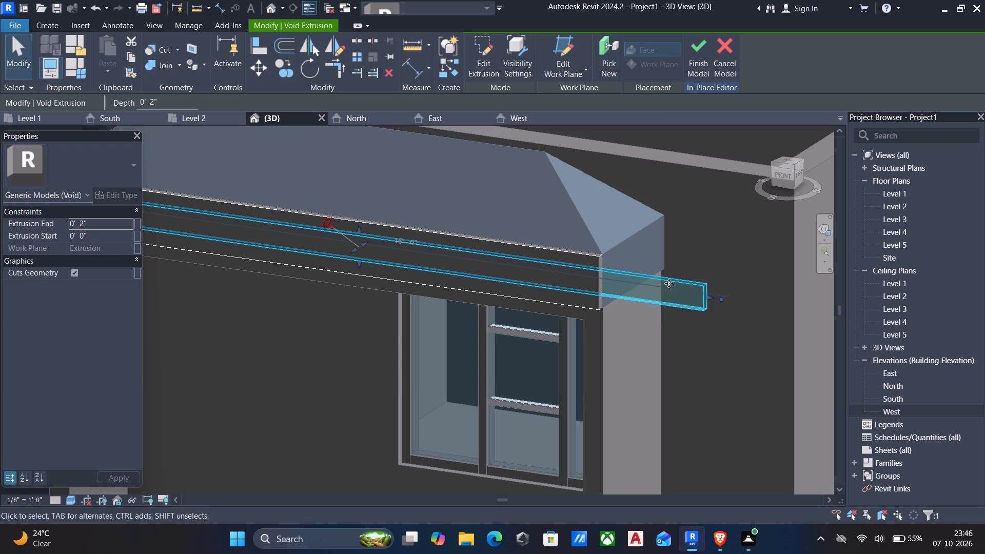
{"action": "left_click", "coordinate": [669, 283]}
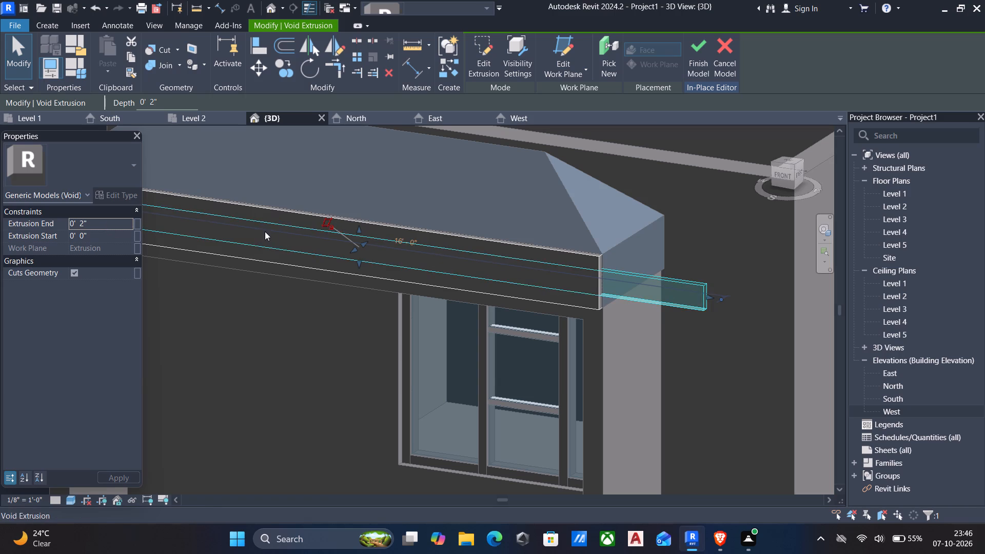
{"action": "left_click_drag", "start_coordinate": [348, 246], "coordinate": [338, 265]}
{"action": "key", "text": "Escape"}
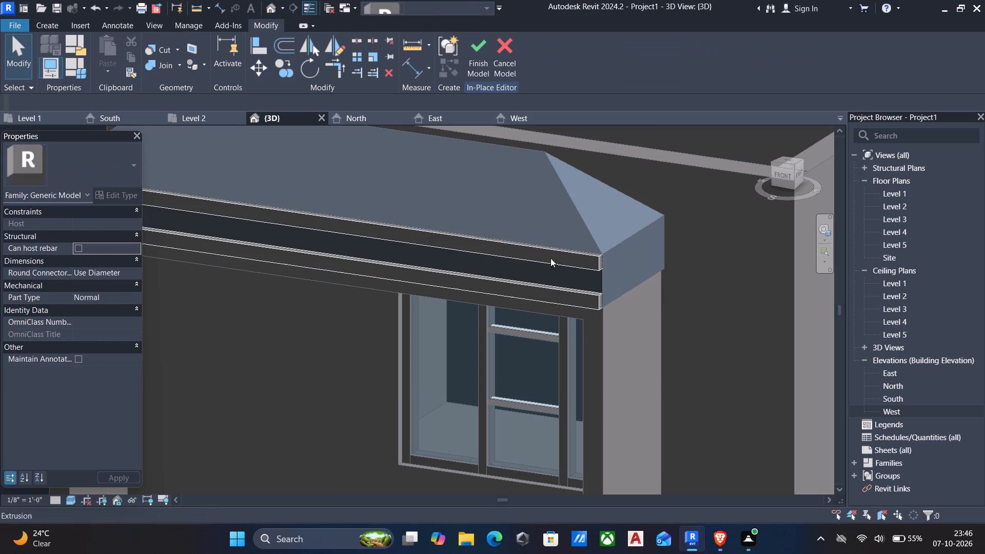
{"action": "left_click", "coordinate": [597, 274]}
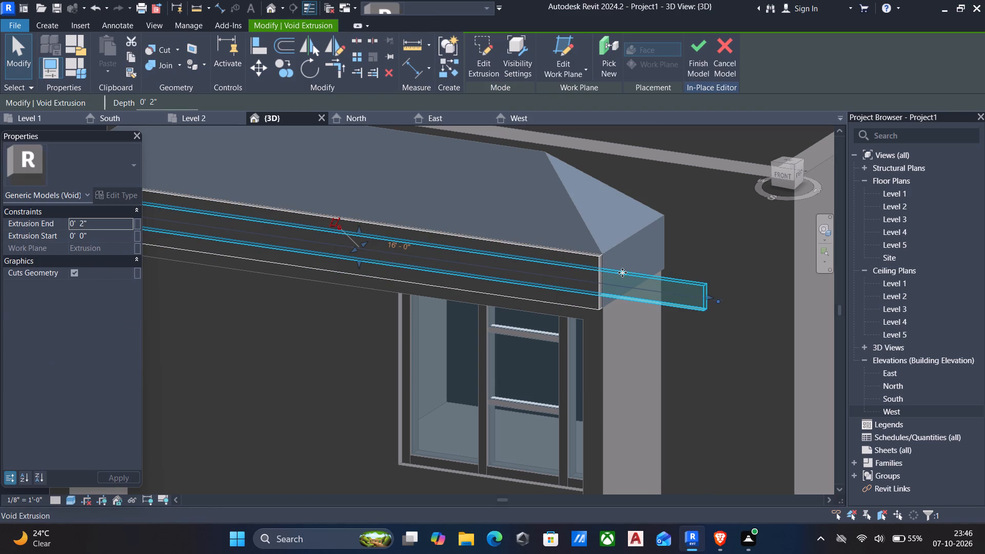
{"action": "left_click", "coordinate": [102, 225]}
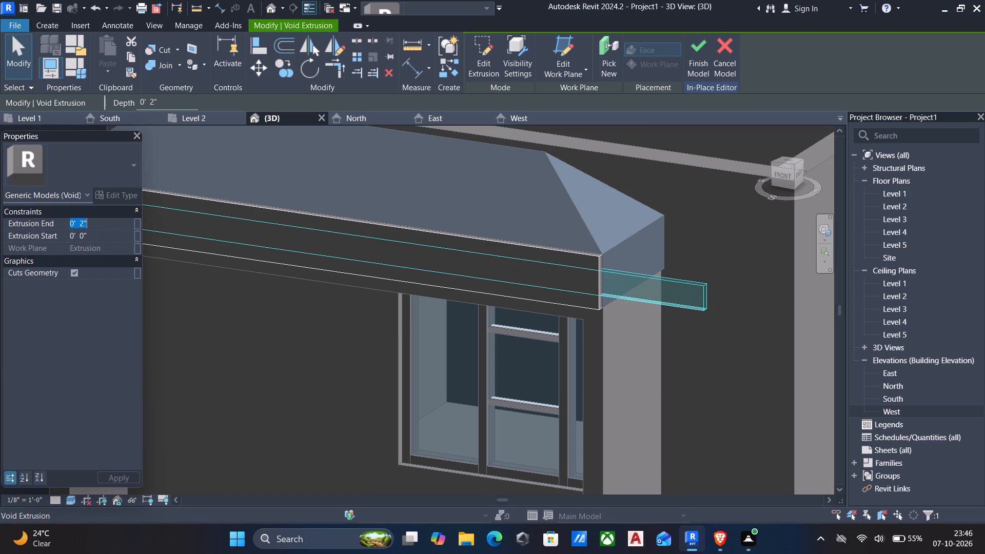
{"action": "key", "text": "1"}
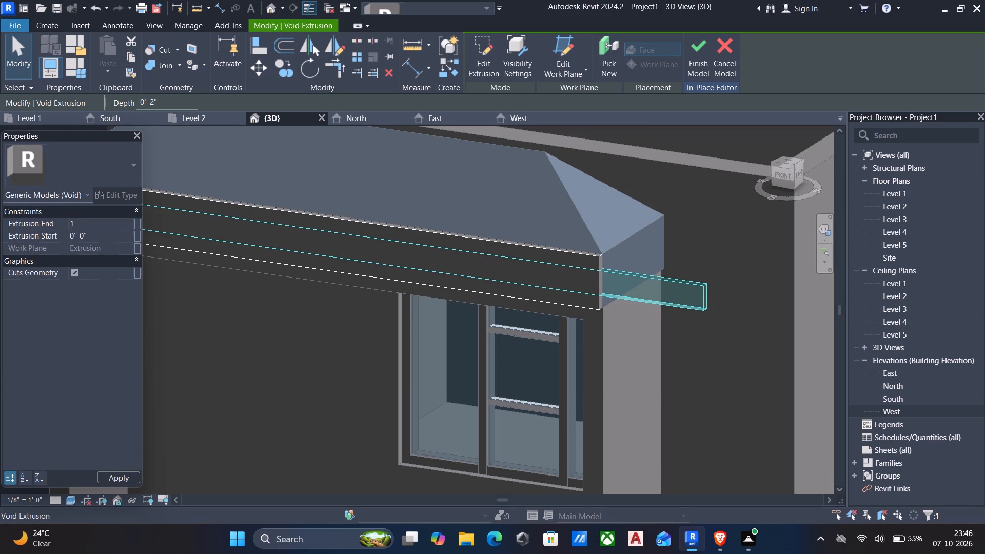
{"action": "key", "text": "shift+quotedbl"}
{"action": "key", "text": "Return"}
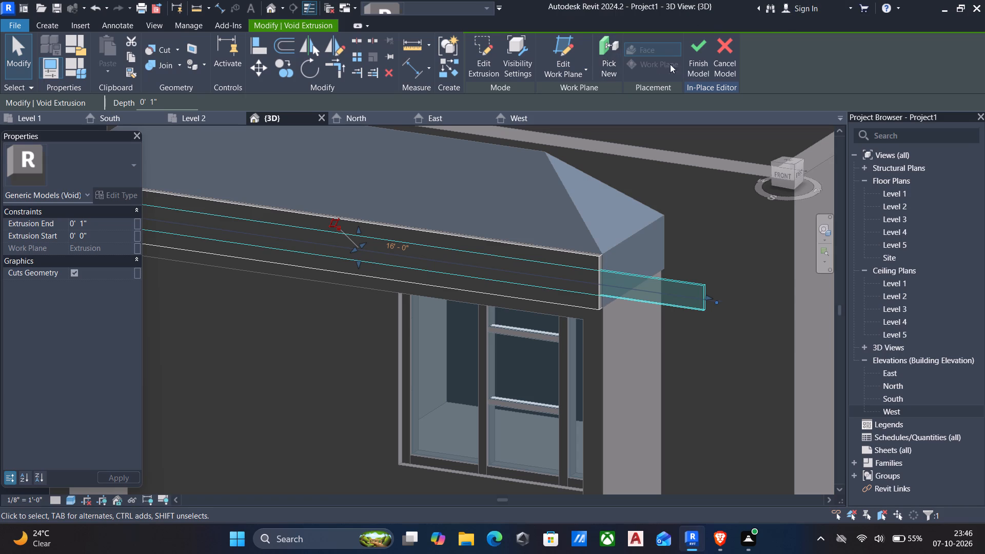
{"action": "left_click", "coordinate": [702, 50]}
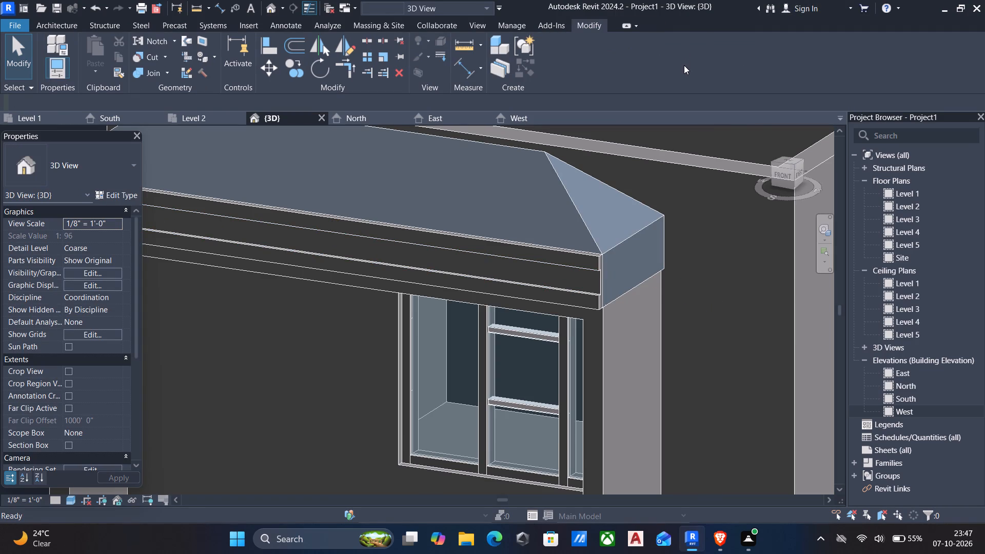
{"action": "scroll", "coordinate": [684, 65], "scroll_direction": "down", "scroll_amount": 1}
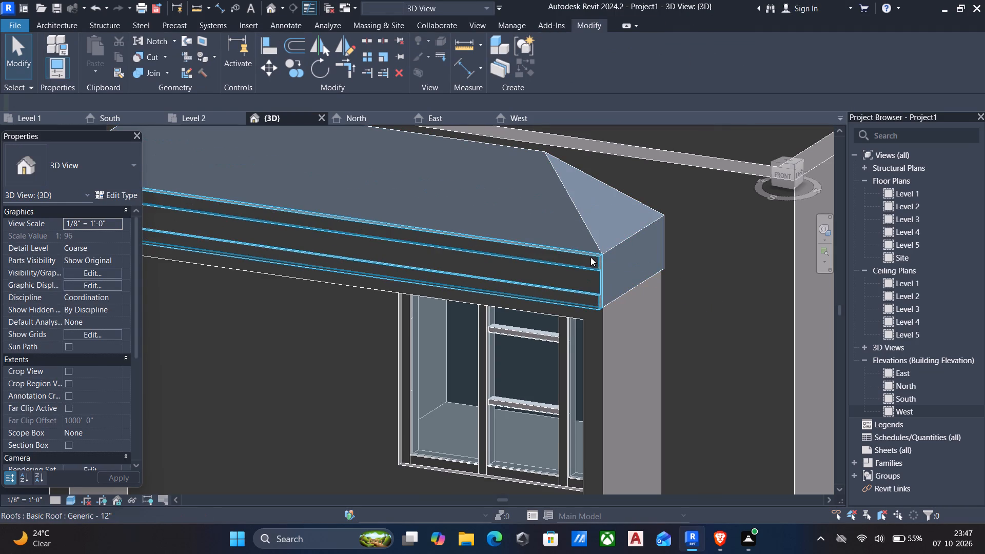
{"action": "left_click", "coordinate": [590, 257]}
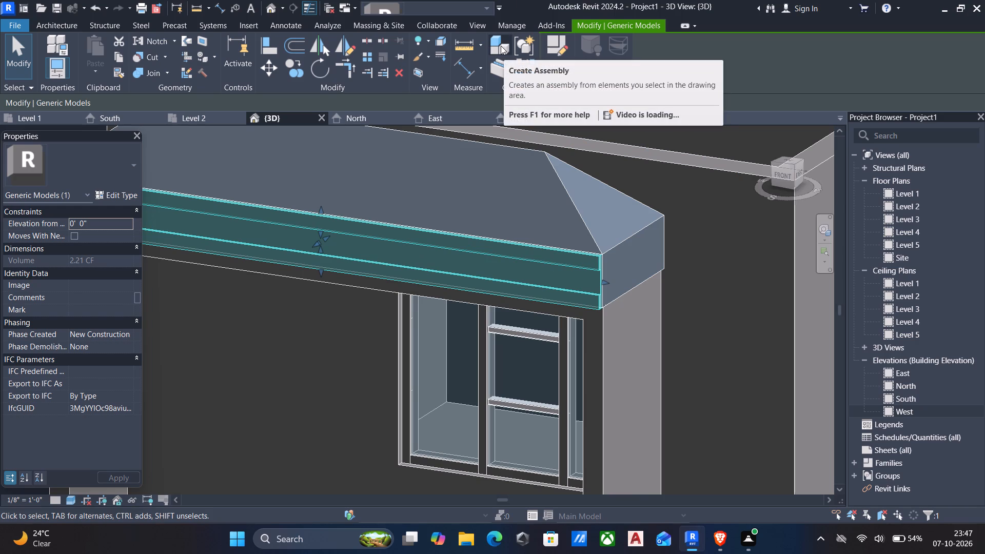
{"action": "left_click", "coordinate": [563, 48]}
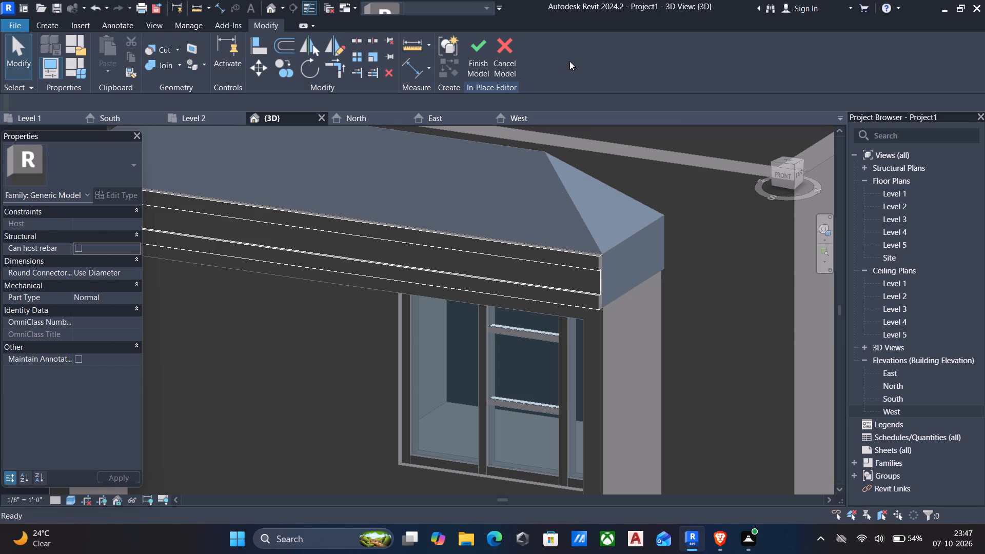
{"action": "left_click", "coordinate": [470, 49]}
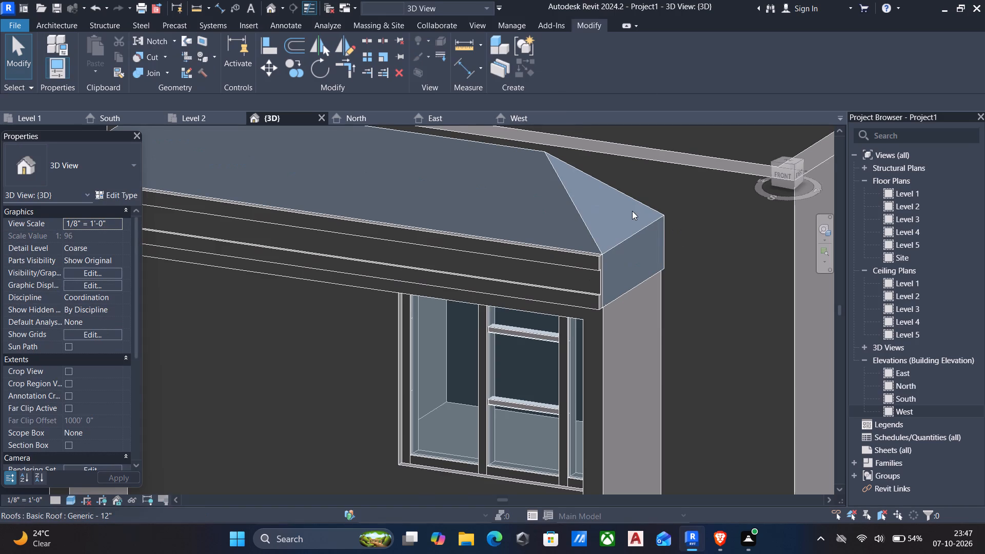
Open the rectangular facade frame around the front window for in-place editing.
{"action": "scroll", "coordinate": [623, 227], "scroll_direction": "down", "scroll_amount": 5}
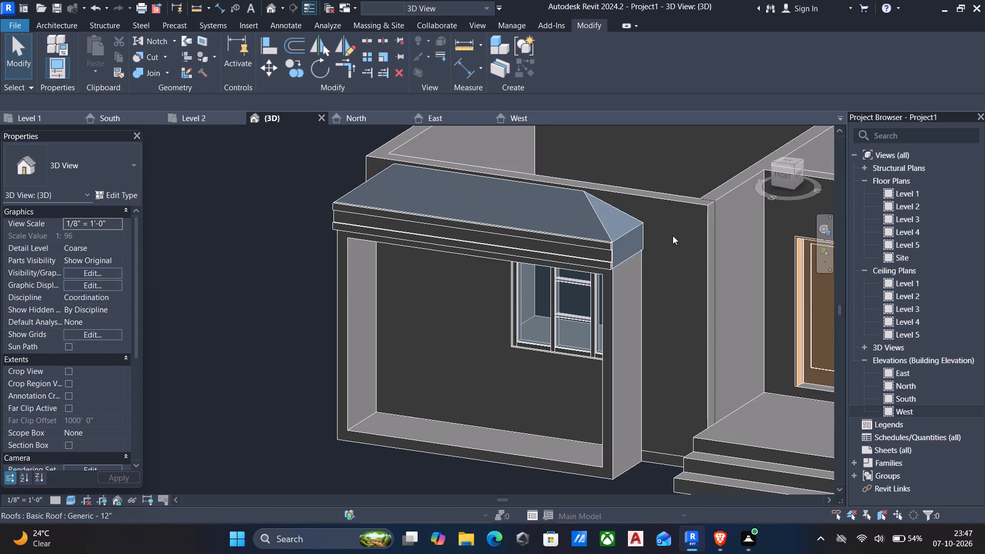
{"action": "scroll", "coordinate": [662, 231], "scroll_direction": "down", "scroll_amount": 4}
{"action": "middle_click_drag", "start_coordinate": [650, 279], "coordinate": [539, 307]}
{"action": "scroll", "coordinate": [539, 305], "scroll_direction": "up", "scroll_amount": 1}
{"action": "left_click", "coordinate": [519, 296]}
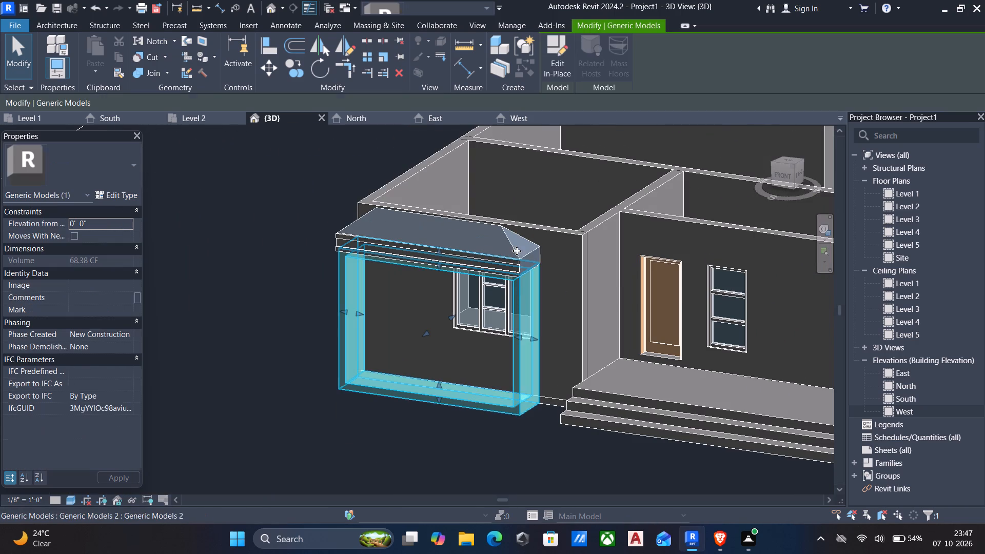
{"action": "left_click", "coordinate": [559, 60]}
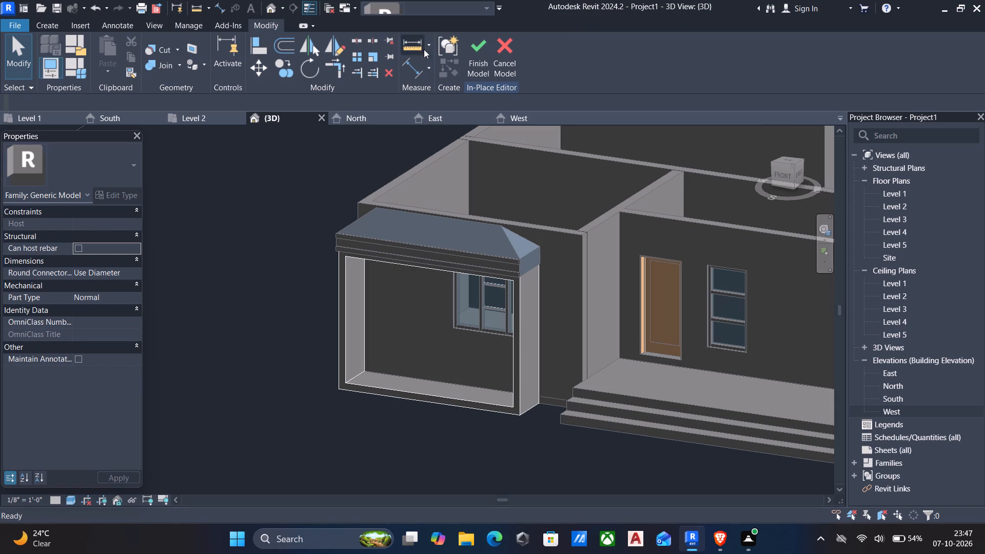
Start a new extrusion in the frame model, using the face of the wall behind the frame as its work plane.
{"action": "left_click", "coordinate": [36, 25]}
{"action": "left_click", "coordinate": [108, 46]}
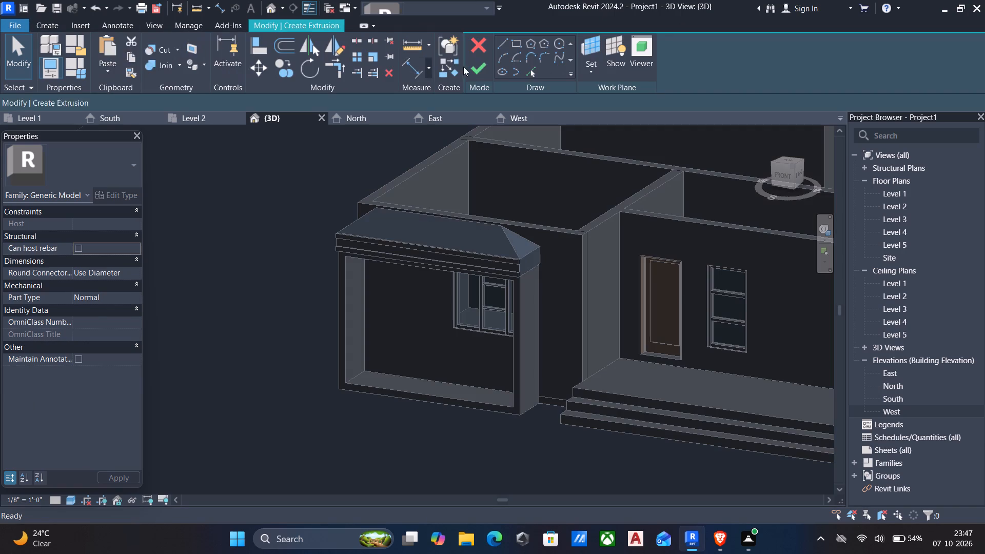
{"action": "left_click", "coordinate": [585, 69]}
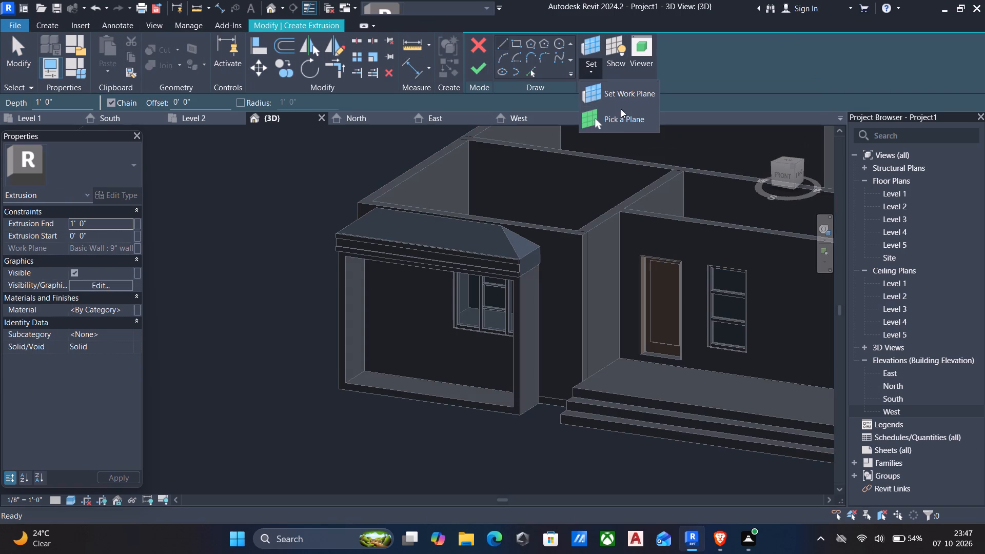
{"action": "left_click", "coordinate": [622, 115]}
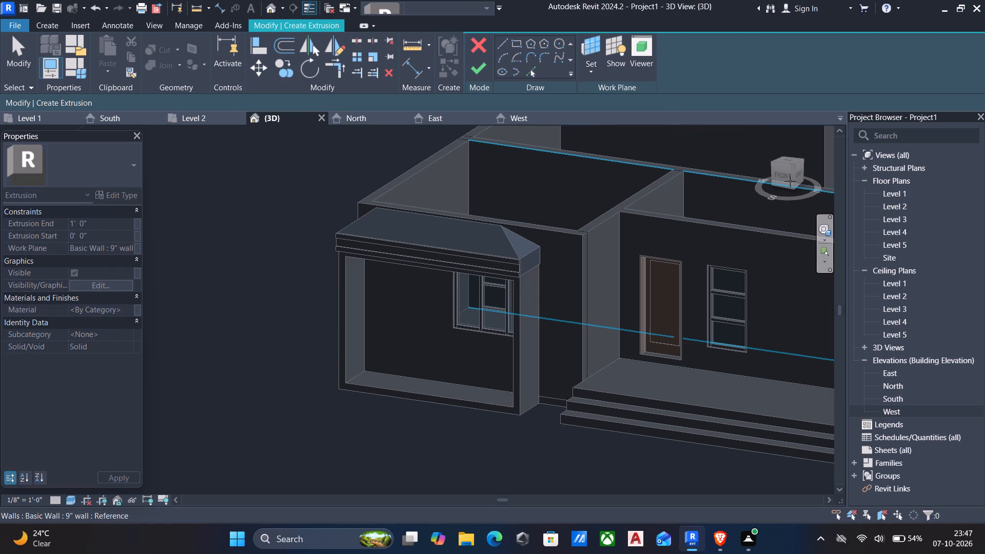
{"action": "scroll", "coordinate": [794, 182], "scroll_direction": "up", "scroll_amount": 4}
{"action": "scroll", "coordinate": [643, 188], "scroll_direction": "down", "scroll_amount": 5}
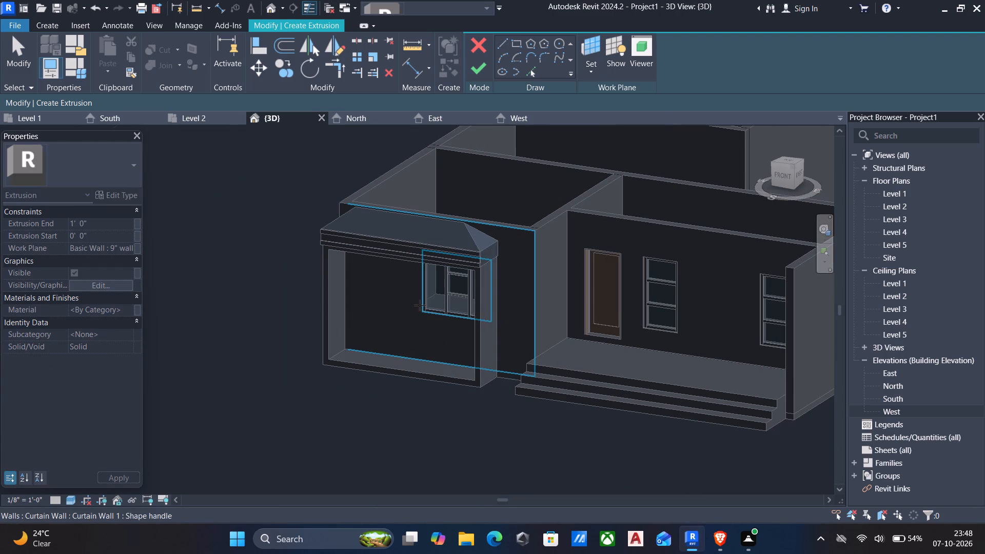
{"action": "left_click", "coordinate": [420, 313]}
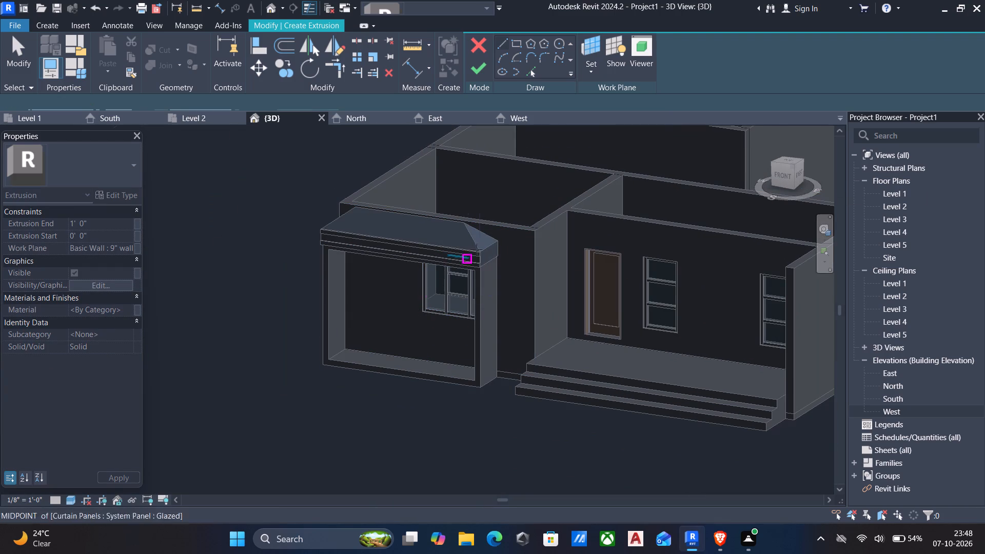
In the front view, pick the window's left and bottom edges as sketch lines for the extrusion profile.
{"action": "left_click", "coordinate": [776, 174]}
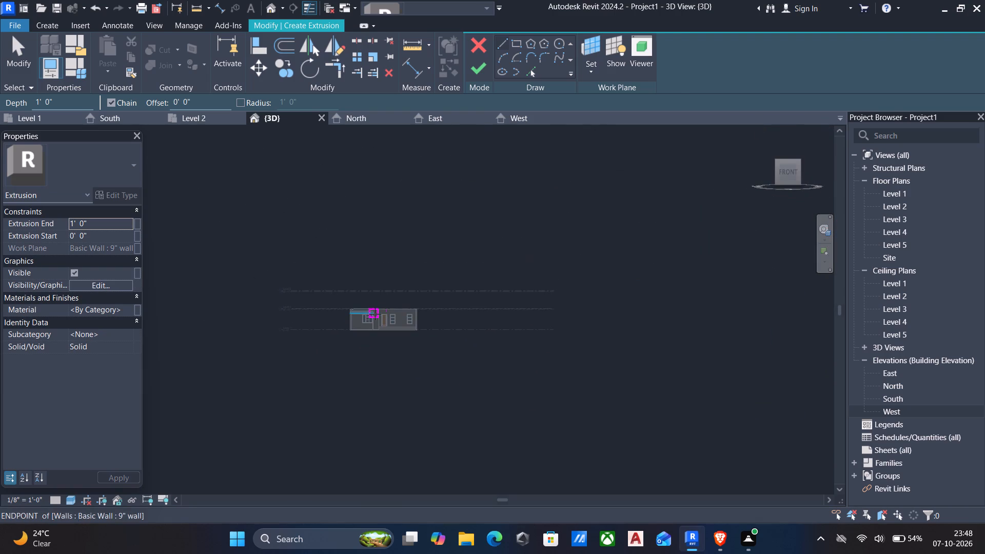
{"action": "left_click", "coordinate": [519, 45]}
{"action": "scroll", "coordinate": [354, 323], "scroll_direction": "up", "scroll_amount": 5}
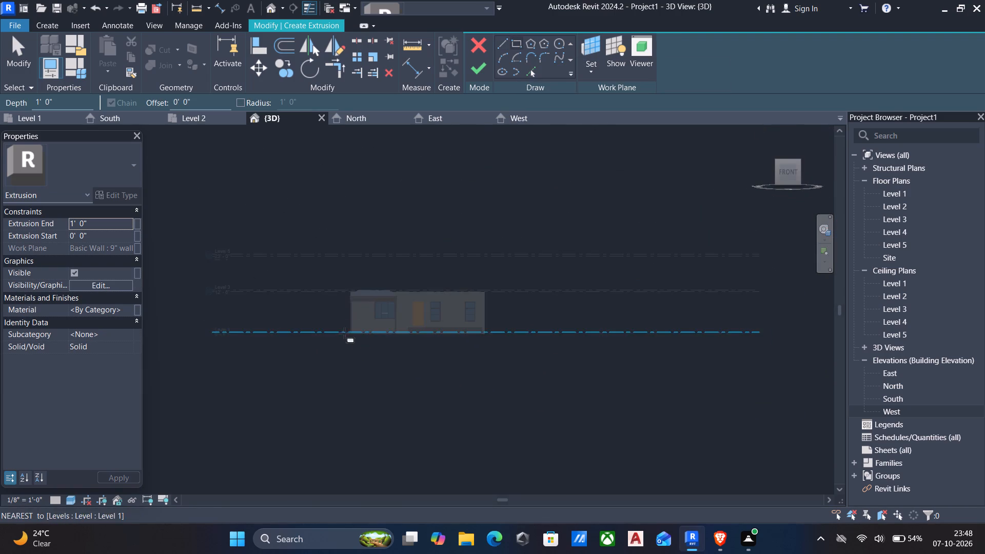
{"action": "scroll", "coordinate": [438, 310], "scroll_direction": "up", "scroll_amount": 5}
{"action": "scroll", "coordinate": [502, 270], "scroll_direction": "up", "scroll_amount": 5}
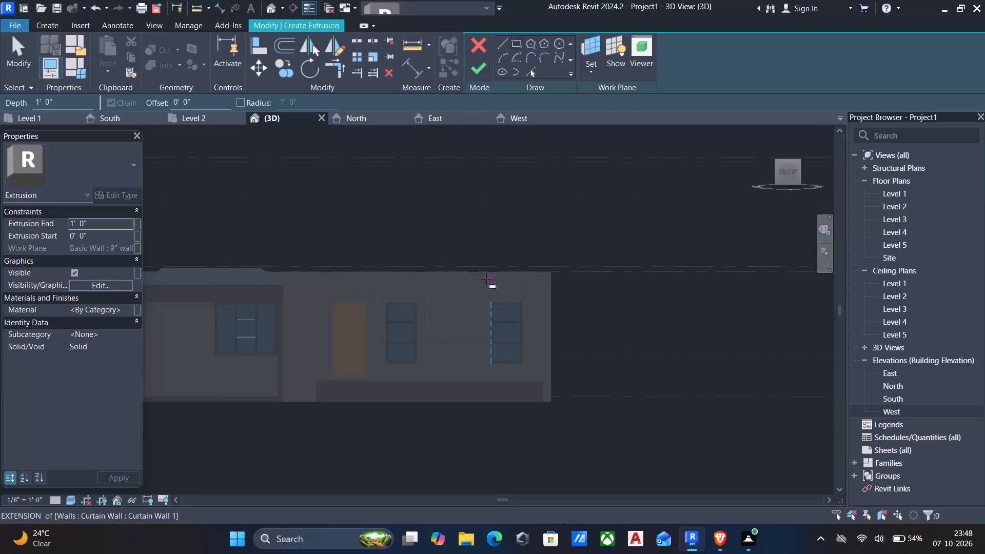
{"action": "scroll", "coordinate": [467, 300], "scroll_direction": "down", "scroll_amount": 1}
{"action": "middle_click_drag", "start_coordinate": [467, 303], "coordinate": [851, 197]}
{"action": "scroll", "coordinate": [721, 189], "scroll_direction": "up", "scroll_amount": 2}
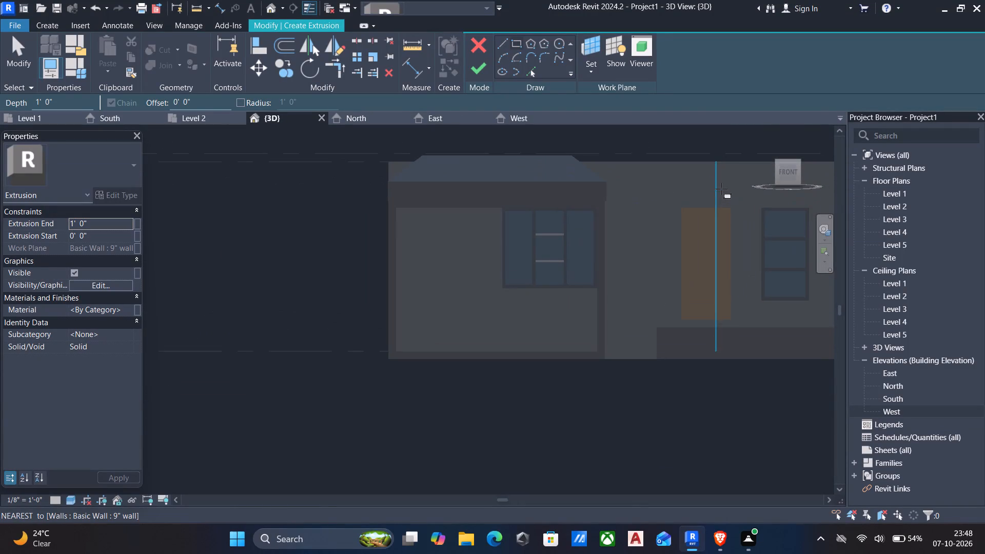
{"action": "left_click", "coordinate": [502, 47]}
{"action": "scroll", "coordinate": [502, 245], "scroll_direction": "up", "scroll_amount": 4}
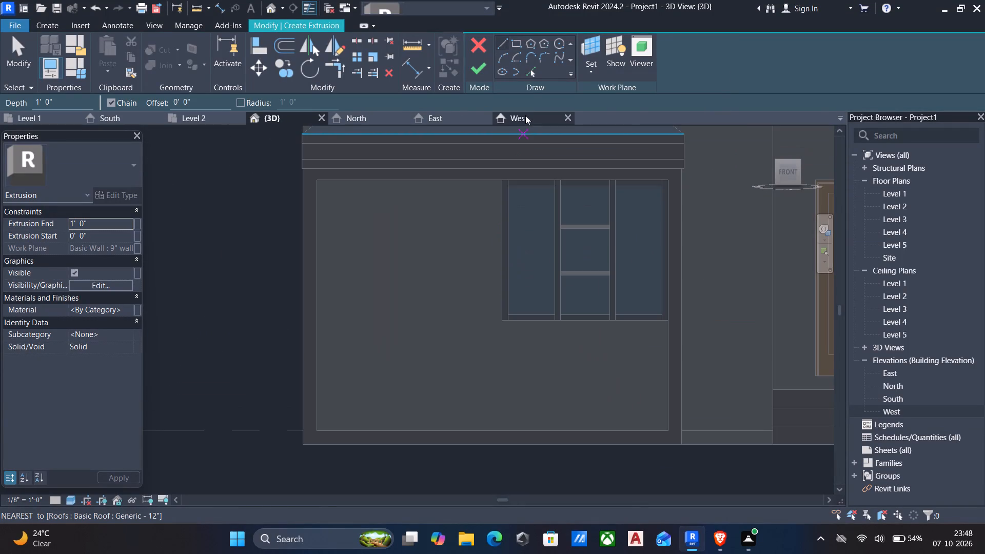
{"action": "left_click", "coordinate": [529, 74]}
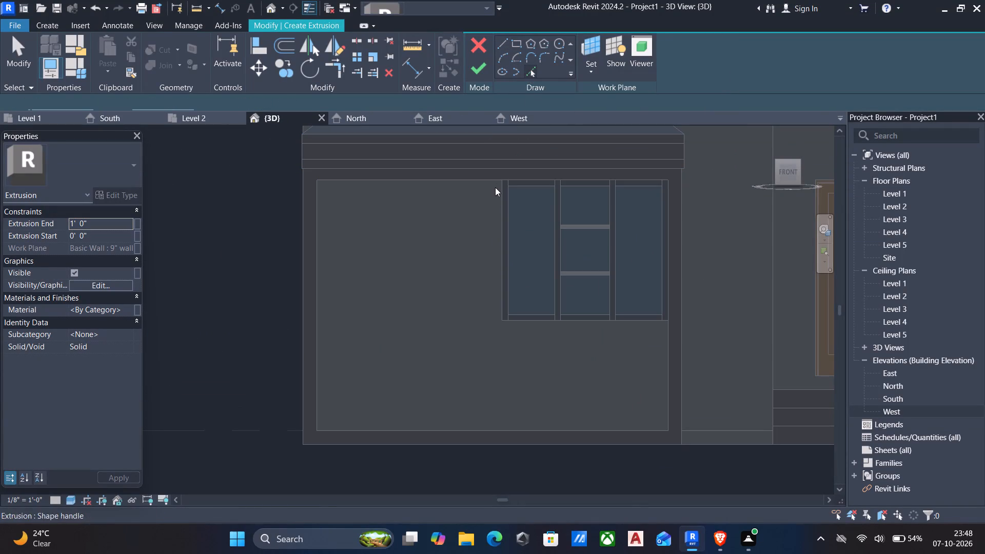
{"action": "scroll", "coordinate": [523, 227], "scroll_direction": "up", "scroll_amount": 3}
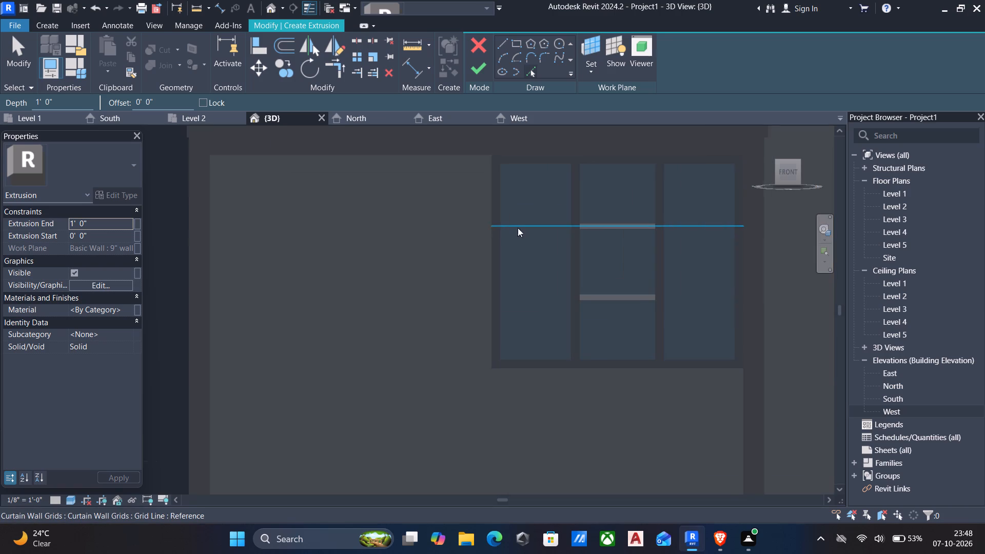
{"action": "left_click", "coordinate": [496, 244]}
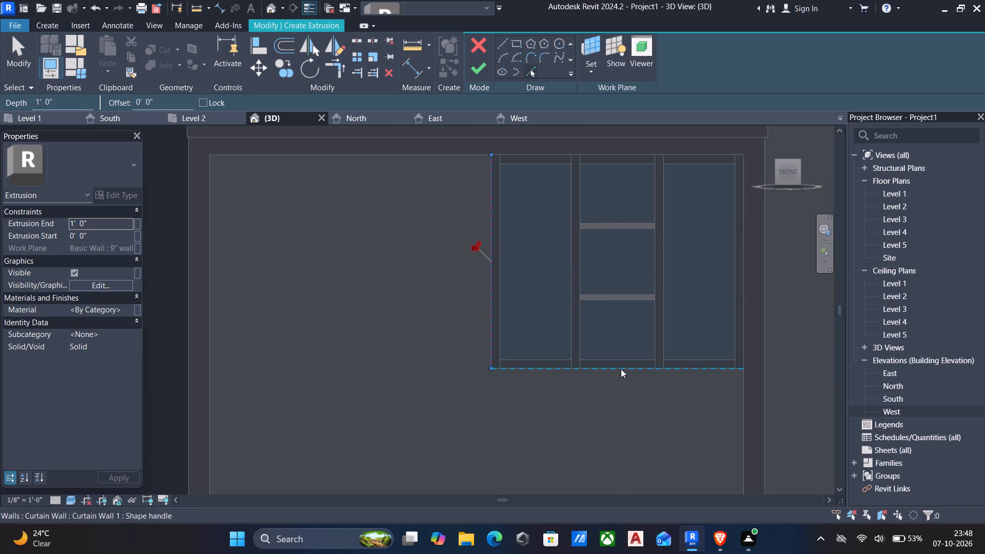
{"action": "left_click", "coordinate": [619, 368]}
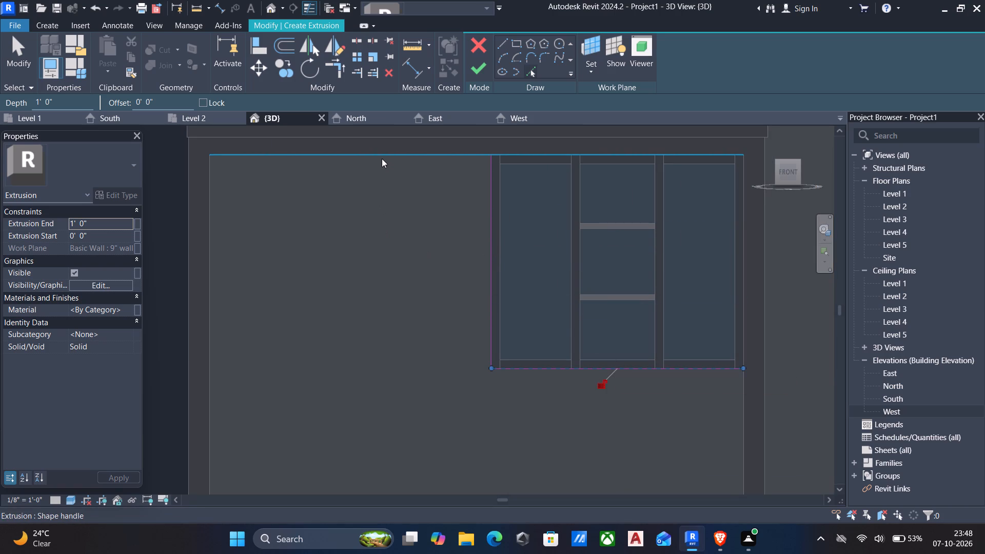
Pick the frame opening's top, right, bottom and left inner edges as sketch lines for the extrusion profile.
{"action": "left_click", "coordinate": [382, 159]}
{"action": "scroll", "coordinate": [438, 226], "scroll_direction": "down", "scroll_amount": 6}
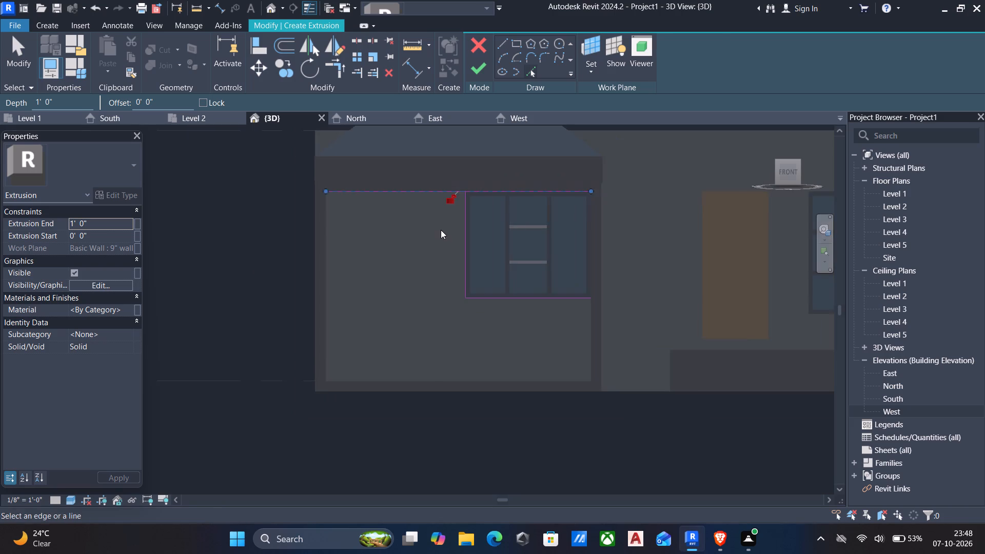
{"action": "middle_click_drag", "start_coordinate": [464, 262], "coordinate": [470, 233]}
{"action": "scroll", "coordinate": [515, 248], "scroll_direction": "up", "scroll_amount": 3}
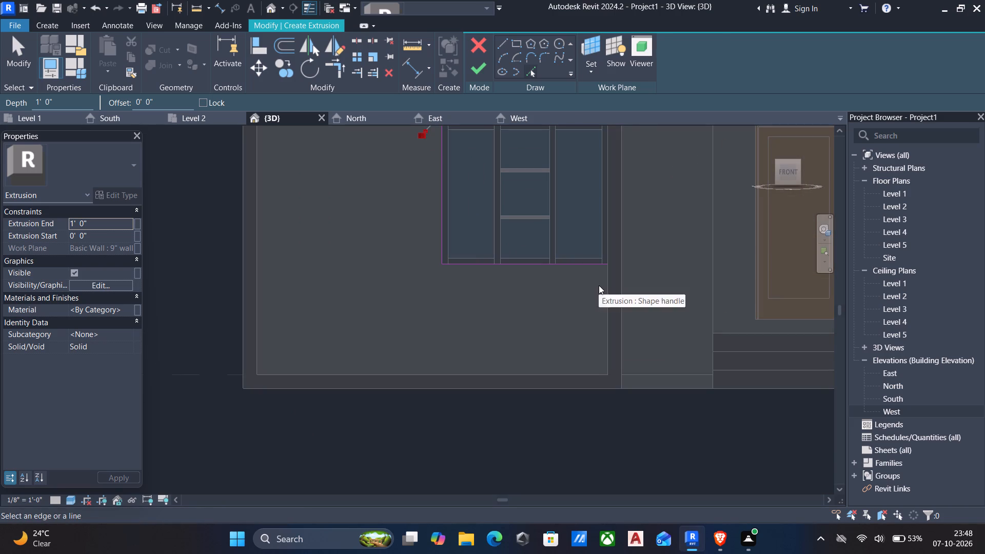
{"action": "left_click", "coordinate": [606, 288]}
{"action": "scroll", "coordinate": [600, 281], "scroll_direction": "down", "scroll_amount": 4}
{"action": "middle_click_drag", "start_coordinate": [600, 280], "coordinate": [600, 227]}
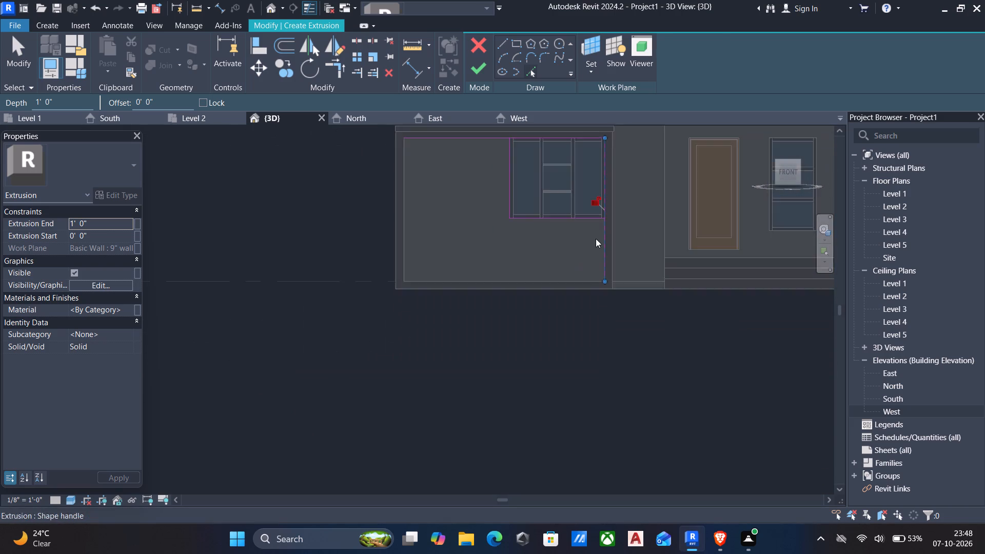
{"action": "scroll", "coordinate": [596, 239], "scroll_direction": "up", "scroll_amount": 5}
{"action": "left_click", "coordinate": [537, 310]}
{"action": "scroll", "coordinate": [481, 267], "scroll_direction": "down", "scroll_amount": 2}
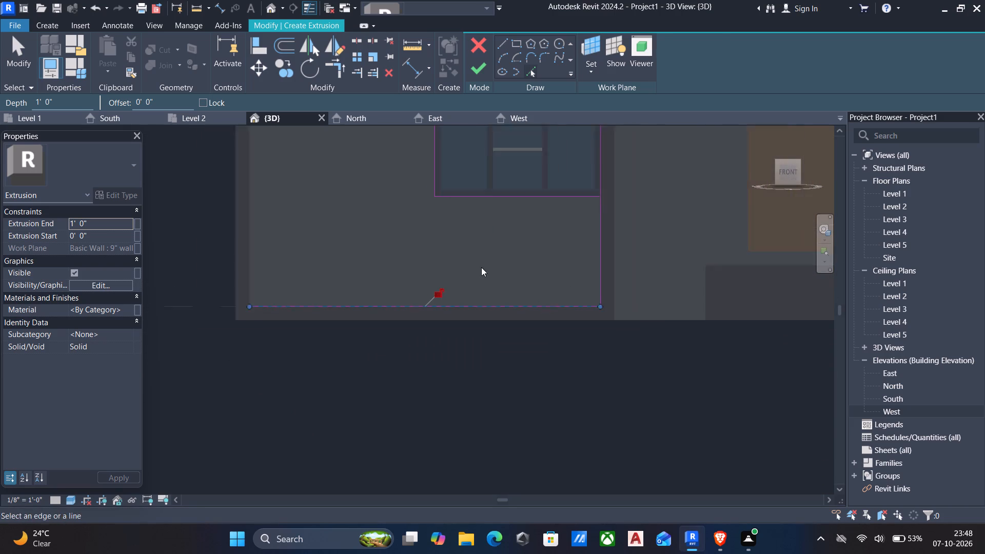
{"action": "scroll", "coordinate": [481, 267], "scroll_direction": "down", "scroll_amount": 3}
{"action": "middle_click_drag", "start_coordinate": [483, 268], "coordinate": [569, 289]}
{"action": "scroll", "coordinate": [453, 221], "scroll_direction": "up", "scroll_amount": 3}
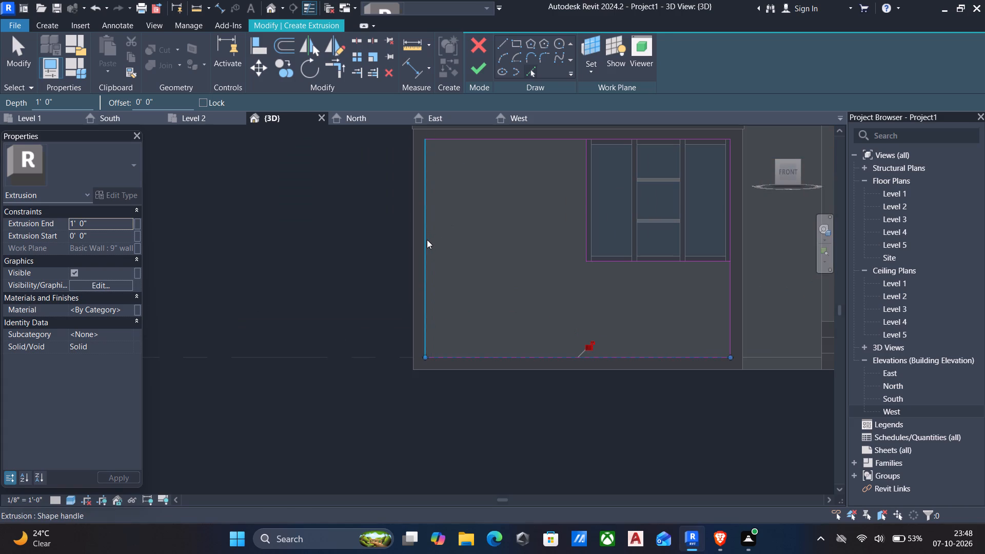
{"action": "left_click", "coordinate": [427, 240]}
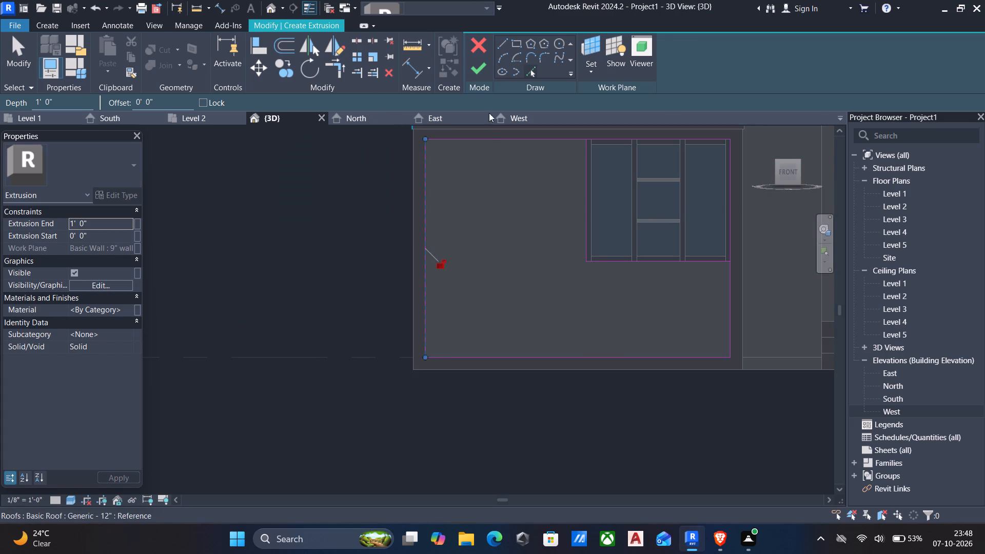
Trim the profile's top line to corners with the frame's left line and the window's left line.
{"action": "scroll", "coordinate": [568, 194], "scroll_direction": "down", "scroll_amount": 3}
{"action": "middle_click_drag", "start_coordinate": [572, 250], "coordinate": [578, 291]}
{"action": "type", "text": "tr"}
{"action": "scroll", "coordinate": [497, 228], "scroll_direction": "up", "scroll_amount": 5}
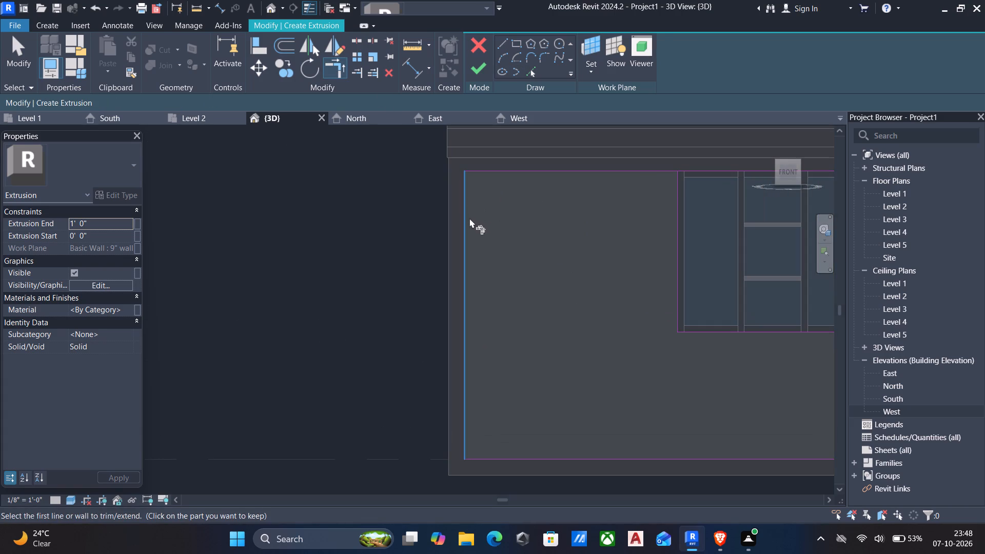
{"action": "left_click", "coordinate": [469, 220]}
{"action": "left_click_drag", "start_coordinate": [484, 170], "coordinate": [484, 174]}
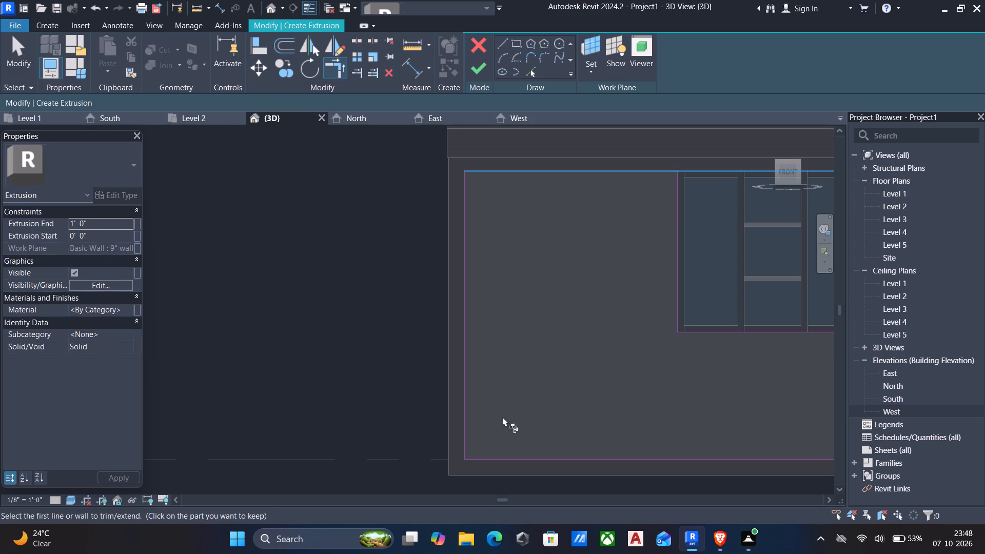
{"action": "left_click", "coordinate": [508, 452]}
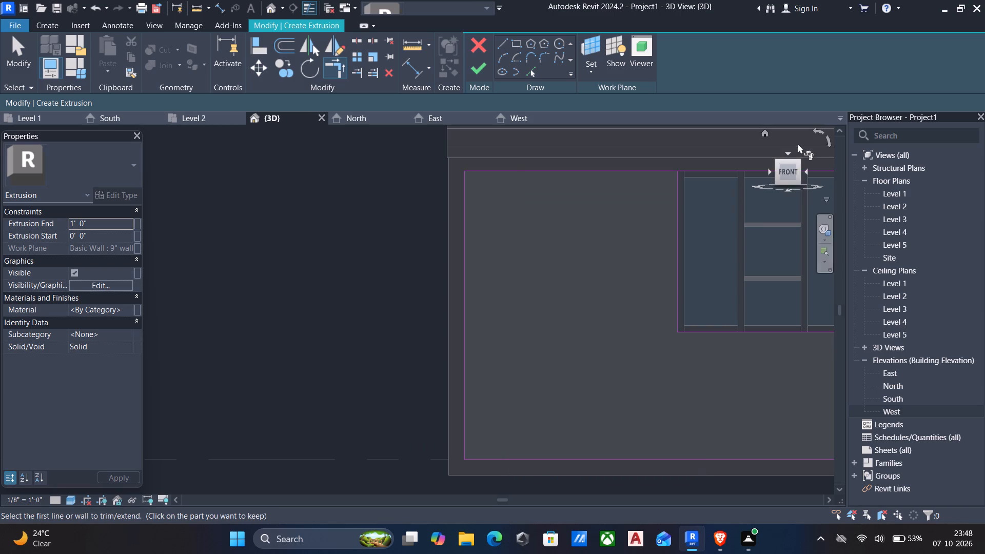
{"action": "scroll", "coordinate": [798, 139], "scroll_direction": "down", "scroll_amount": 5}
{"action": "middle_click_drag", "start_coordinate": [712, 264], "coordinate": [652, 327]}
{"action": "scroll", "coordinate": [662, 227], "scroll_direction": "up", "scroll_amount": 7}
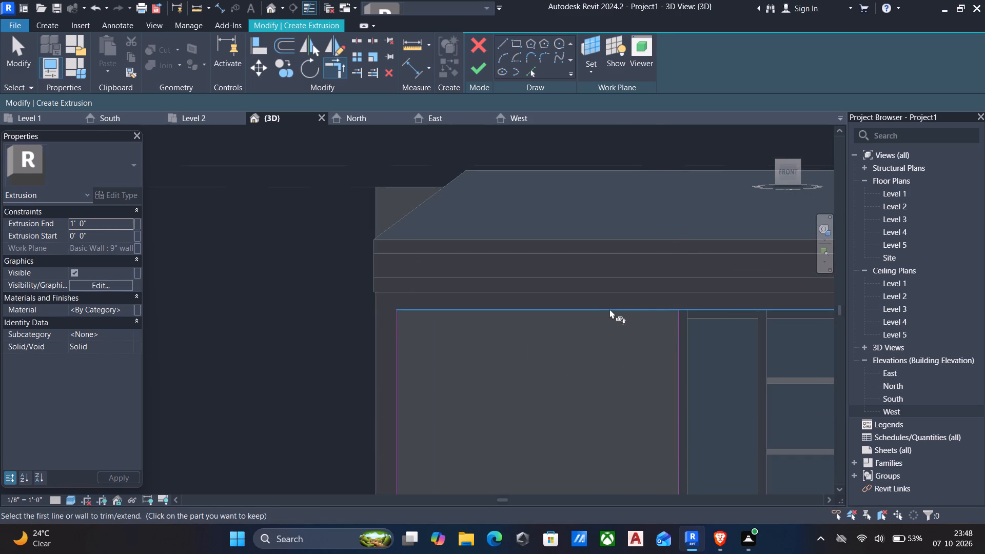
{"action": "left_click", "coordinate": [609, 309]}
{"action": "left_click", "coordinate": [677, 335]}
Trim the profile's right line to corners with the window's bottom line and the frame's bottom line.
{"action": "scroll", "coordinate": [651, 336], "scroll_direction": "down", "scroll_amount": 6}
{"action": "middle_click_drag", "start_coordinate": [645, 343], "coordinate": [533, 263]}
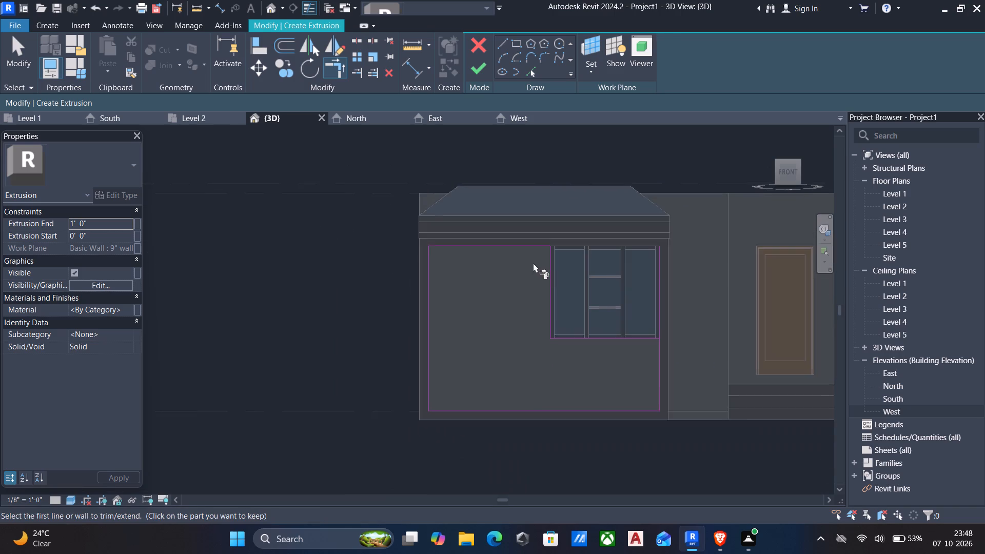
{"action": "scroll", "coordinate": [558, 275], "scroll_direction": "up", "scroll_amount": 6}
{"action": "left_click", "coordinate": [710, 397]}
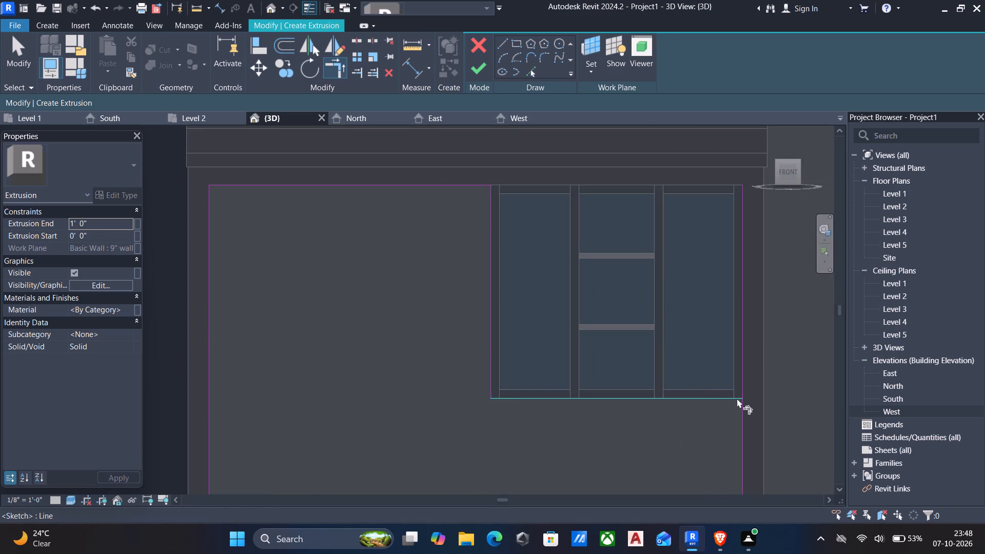
{"action": "left_click", "coordinate": [743, 405]}
{"action": "scroll", "coordinate": [743, 402], "scroll_direction": "down", "scroll_amount": 6}
{"action": "middle_click_drag", "start_coordinate": [739, 407], "coordinate": [705, 327]}
{"action": "scroll", "coordinate": [704, 358], "scroll_direction": "up", "scroll_amount": 5}
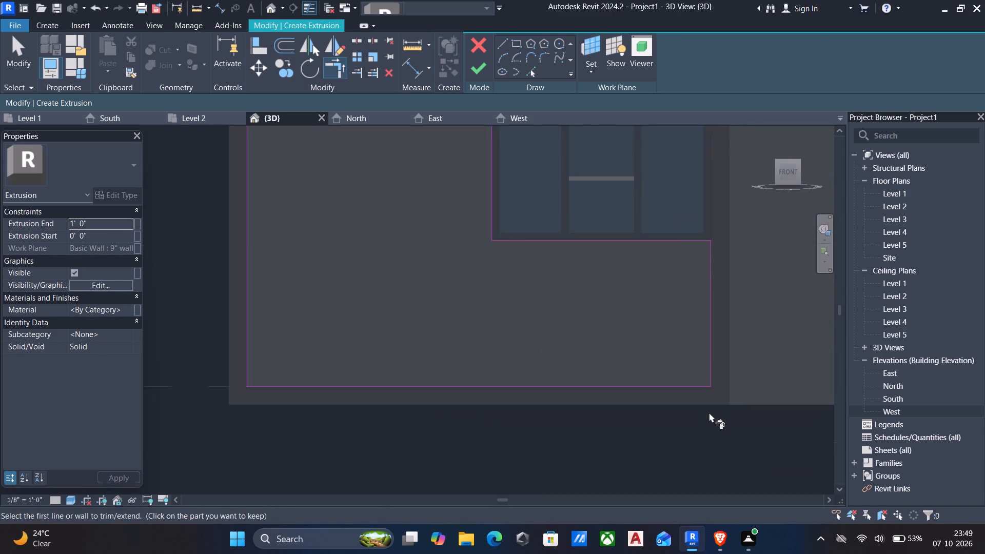
{"action": "left_click", "coordinate": [712, 375]}
{"action": "left_click", "coordinate": [659, 390]}
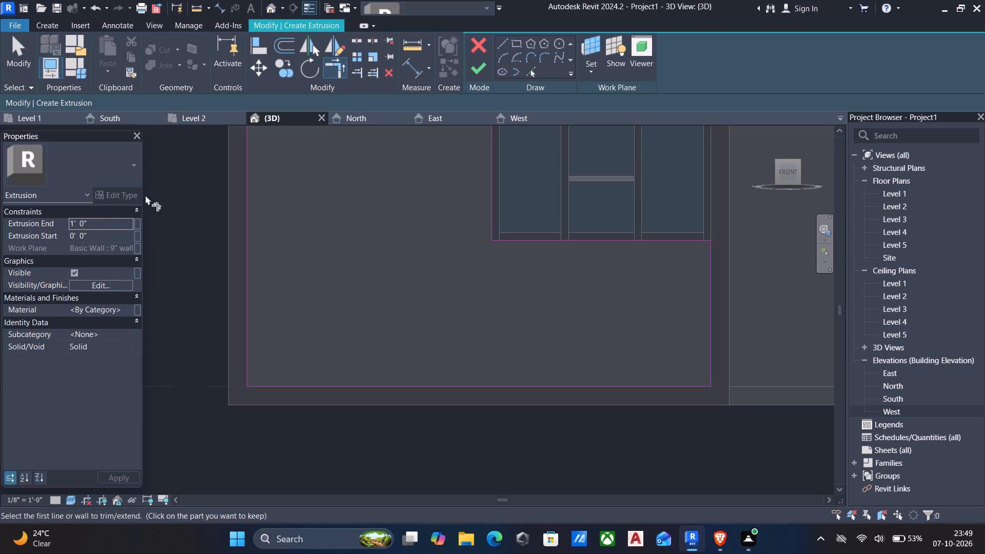
Set the wall panel's extrusion end to 1".
{"action": "left_click", "coordinate": [112, 222]}
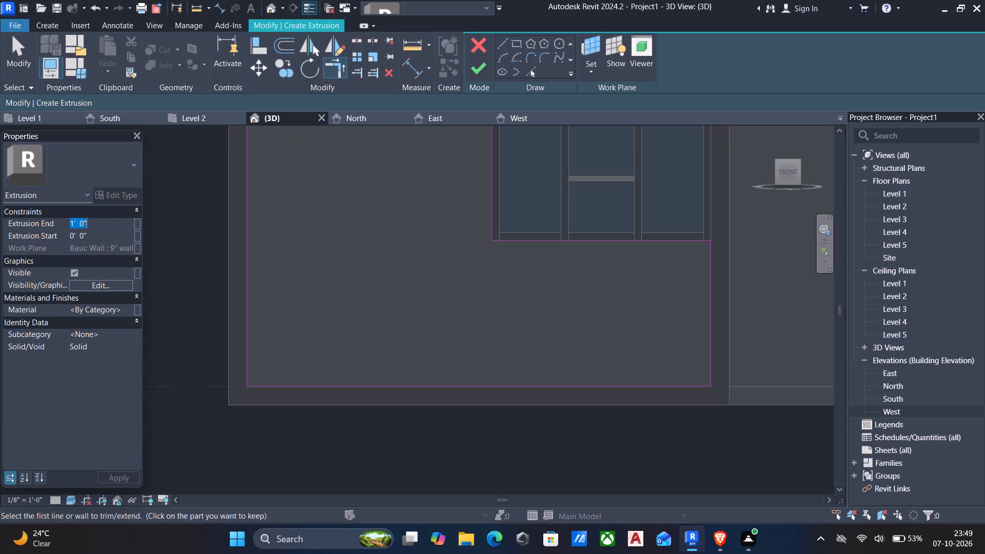
{"action": "key", "text": "1"}
{"action": "key", "text": "shift+quotedbl"}
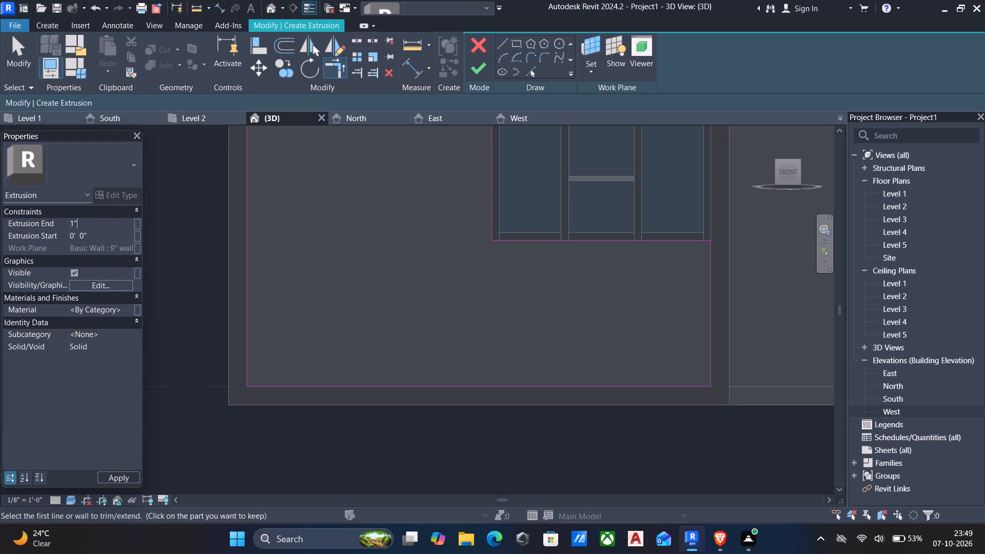
{"action": "key", "text": "Return"}
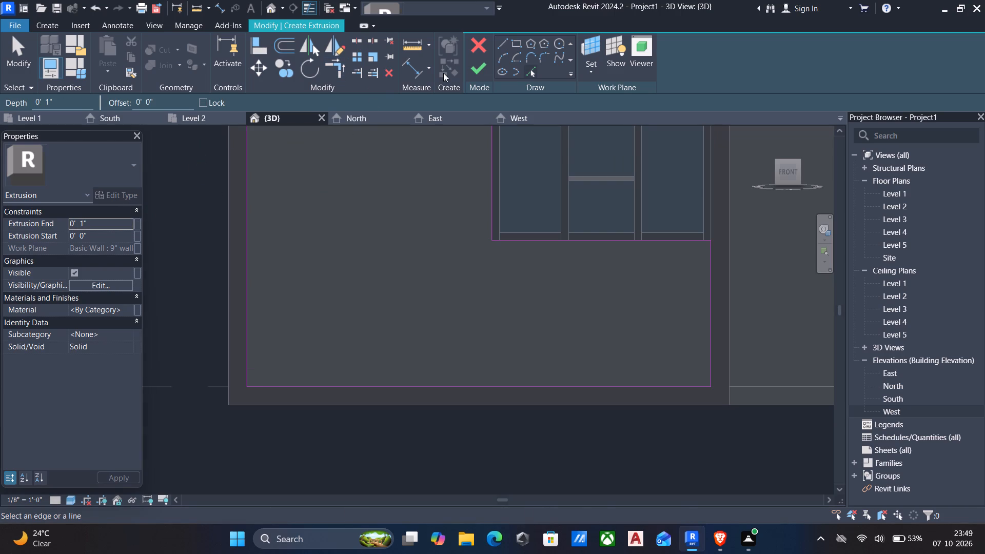
Finish the wall panel's extrusion sketch and complete the in-place model.
{"action": "left_click", "coordinate": [483, 69]}
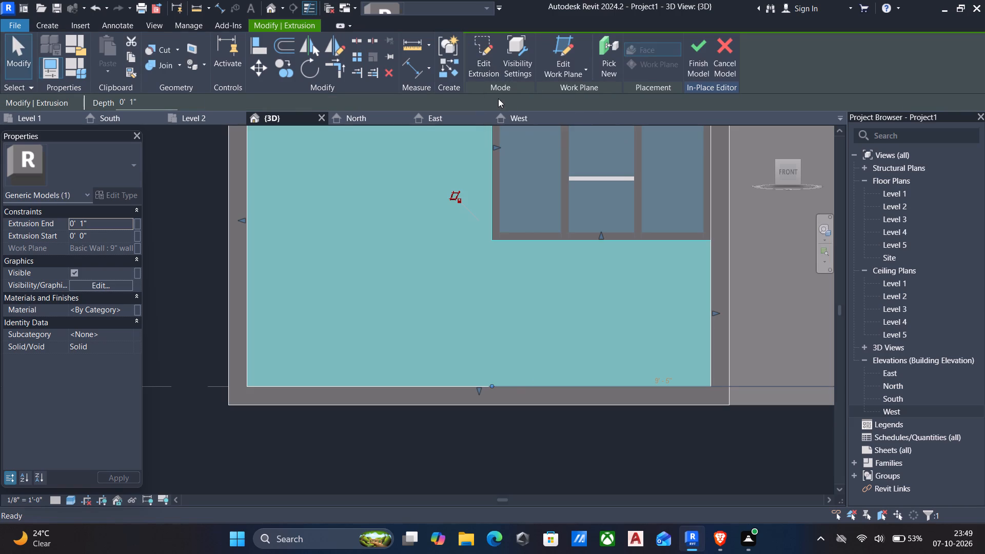
{"action": "scroll", "coordinate": [576, 141], "scroll_direction": "down", "scroll_amount": 5}
{"action": "middle_click_drag", "start_coordinate": [613, 208], "coordinate": [633, 327]}
{"action": "scroll", "coordinate": [633, 323], "scroll_direction": "up", "scroll_amount": 1}
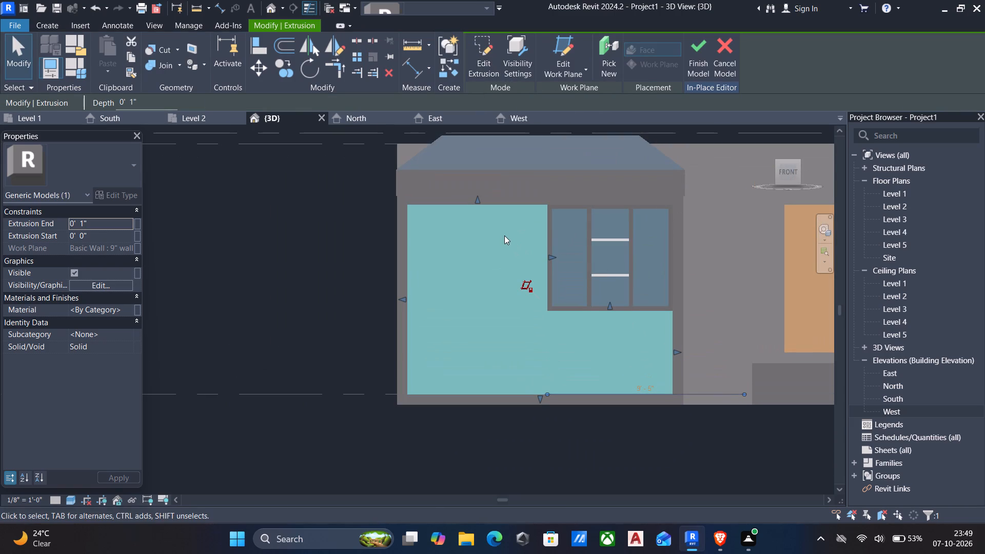
{"action": "left_click", "coordinate": [701, 46]}
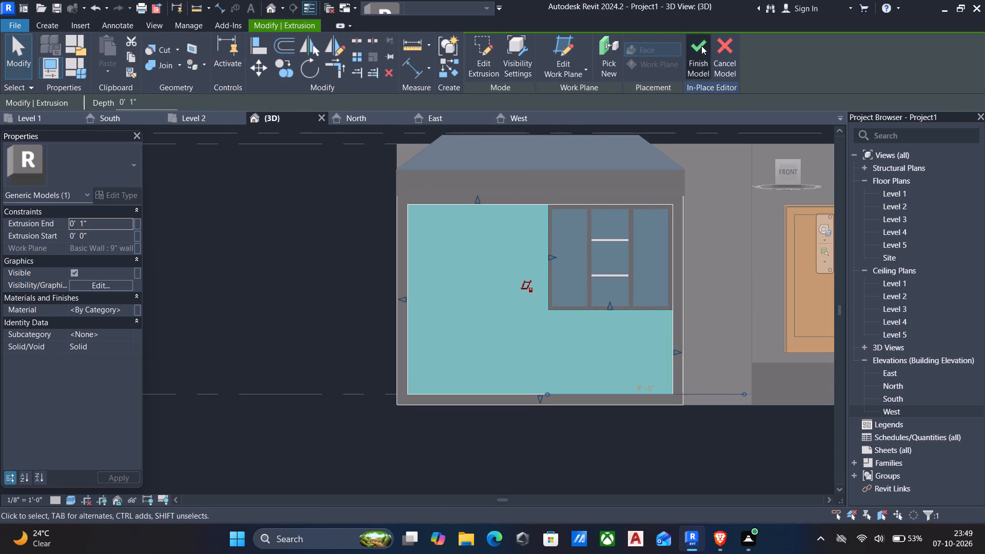
Duplicate the facade frame's hip roof type under the name roof 6".
{"action": "scroll", "coordinate": [687, 80], "scroll_direction": "down", "scroll_amount": 7}
{"action": "middle_click_drag", "start_coordinate": [701, 97], "coordinate": [701, 100], "text": "shift"}
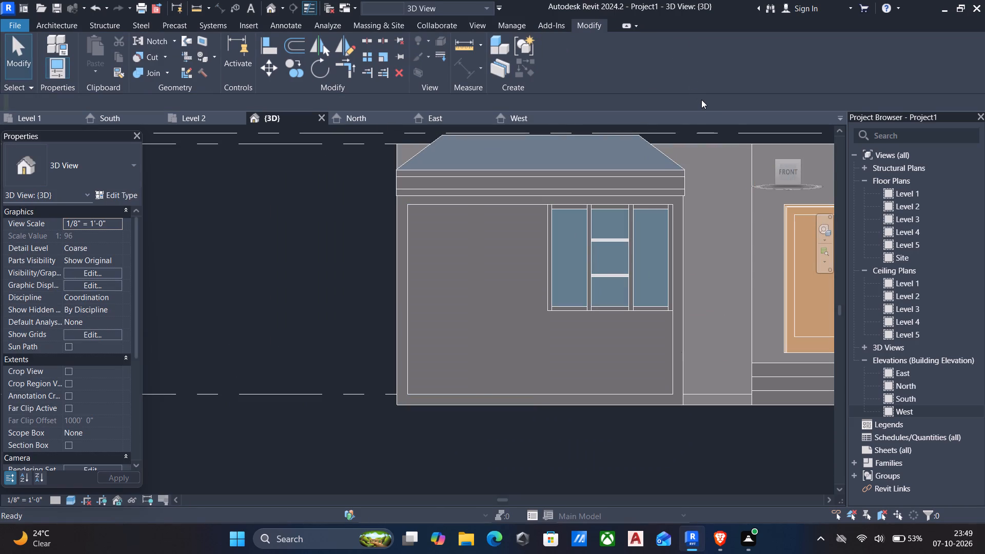
{"action": "middle_click_drag", "start_coordinate": [701, 100], "coordinate": [610, 220], "text": "shift"}
{"action": "scroll", "coordinate": [610, 220], "scroll_direction": "up", "scroll_amount": 2, "text": "shift"}
{"action": "scroll", "coordinate": [606, 217], "scroll_direction": "down", "scroll_amount": 3}
{"action": "middle_click_drag", "start_coordinate": [608, 226], "coordinate": [552, 315]}
{"action": "middle_click_drag", "start_coordinate": [531, 315], "coordinate": [585, 244]}
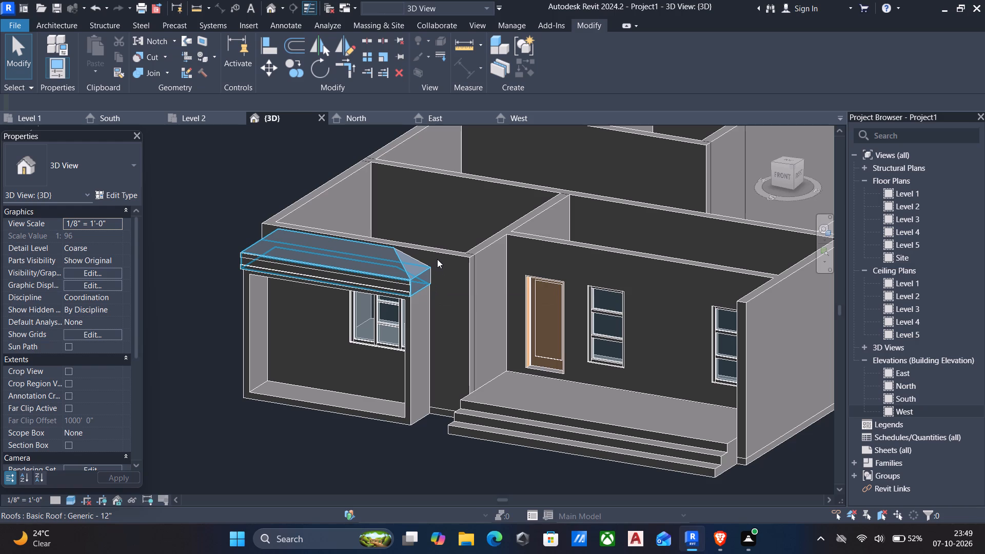
{"action": "left_click", "coordinate": [397, 254]}
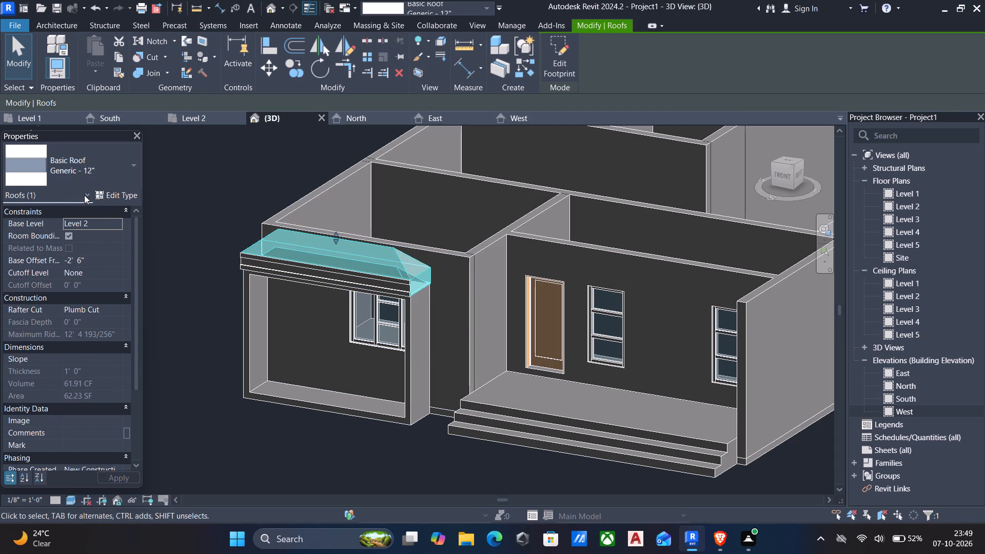
{"action": "left_click", "coordinate": [109, 193]}
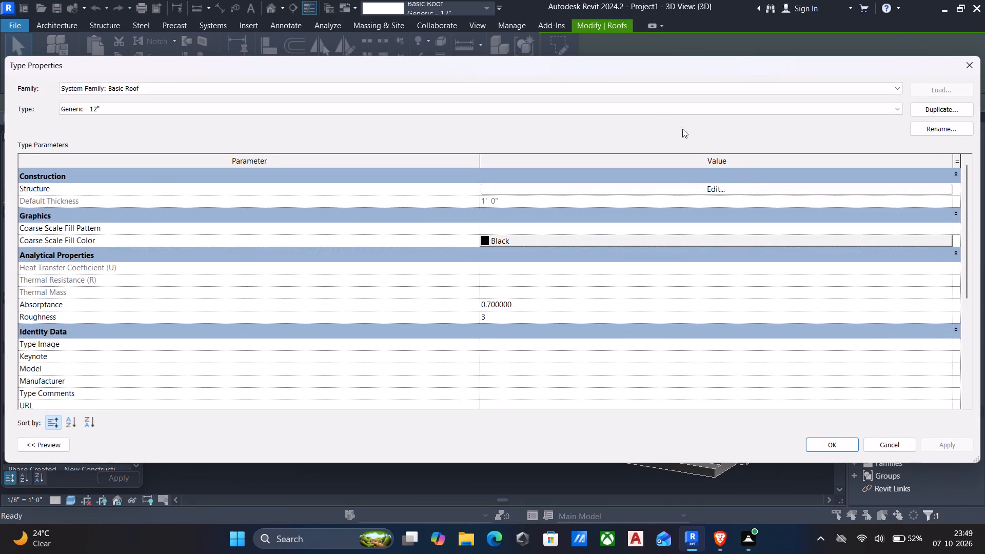
{"action": "left_click", "coordinate": [728, 184]}
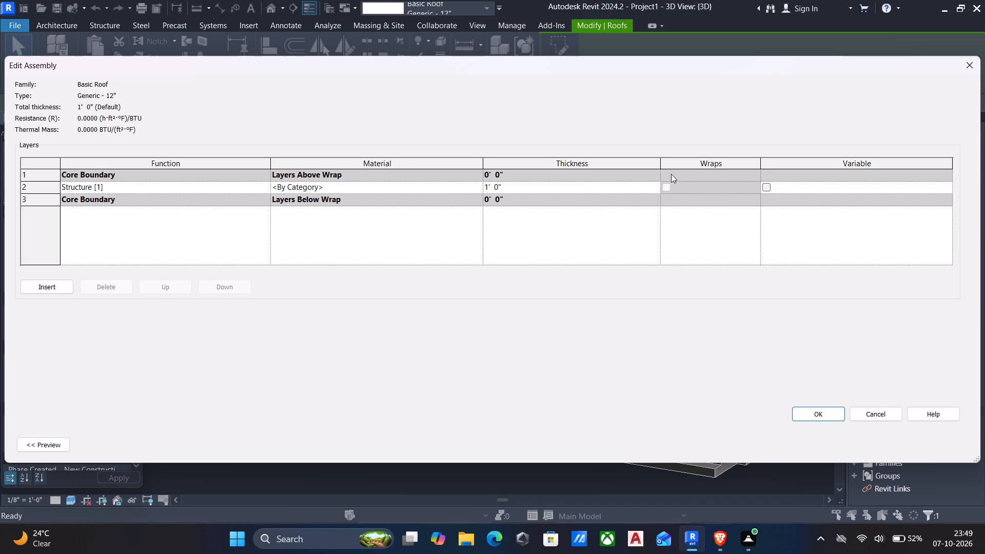
{"action": "left_click", "coordinate": [980, 66]}
{"action": "left_click", "coordinate": [917, 111]}
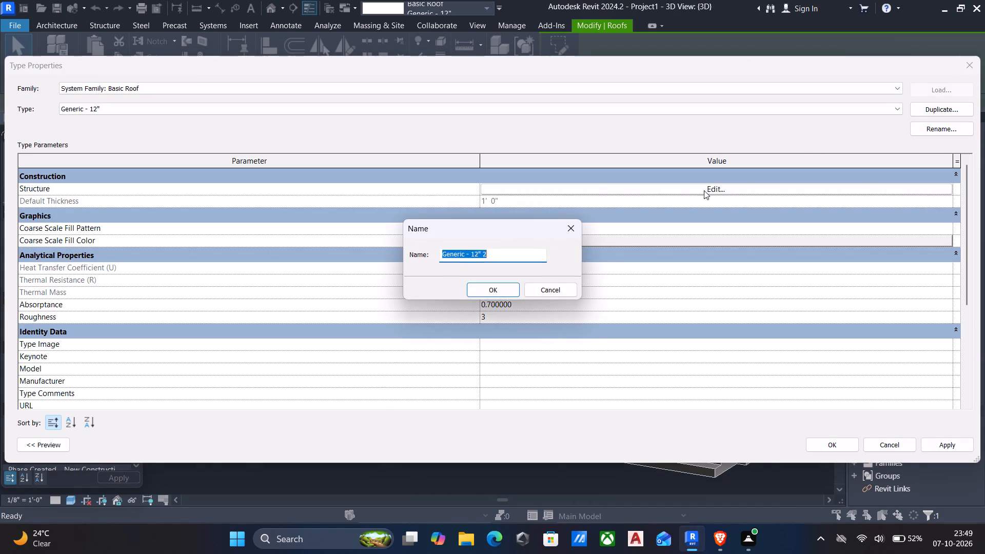
{"action": "key", "text": "BackSpace"}
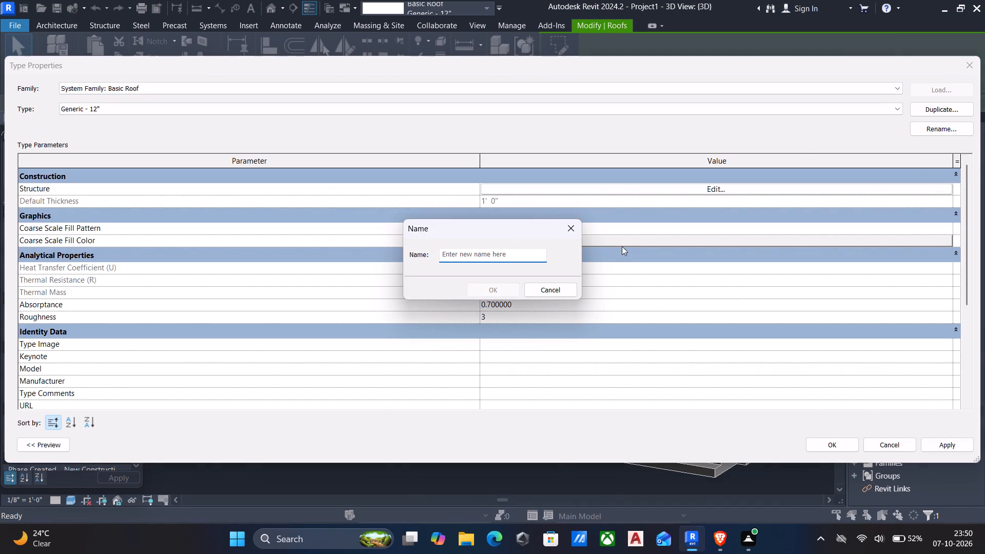
{"action": "type", "text": "roog"}
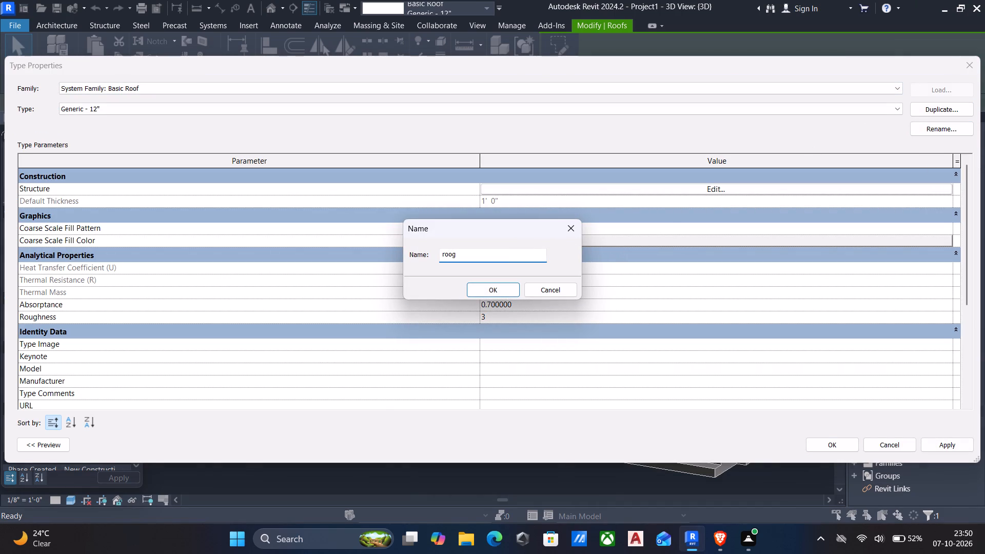
{"action": "key", "text": "BackSpace"}
{"action": "type", "text": "f"}
{"action": "key", "text": "space"}
{"action": "key", "text": "6"}
{"action": "key", "text": "shift+quotedbl"}
{"action": "key", "text": "space"}
{"action": "left_click", "coordinate": [490, 293]}
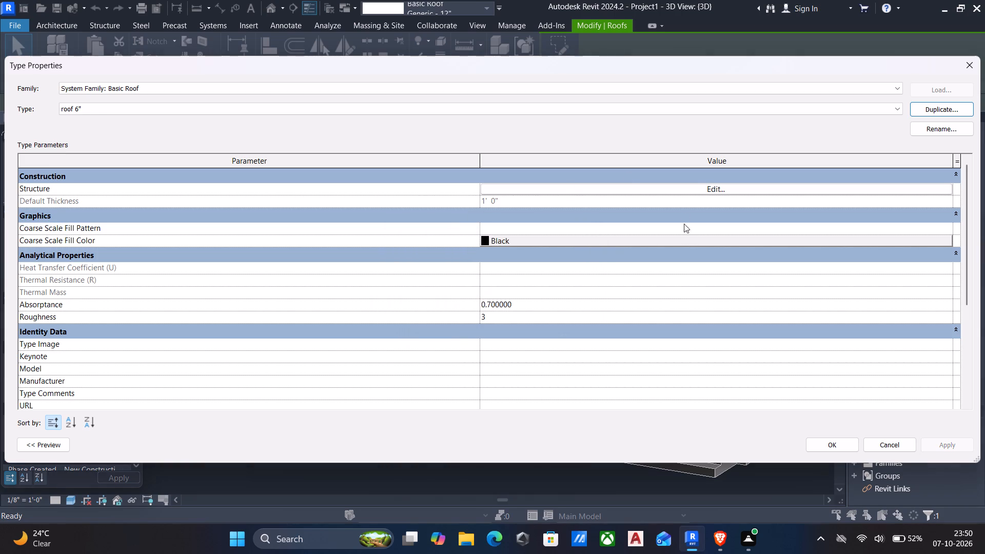
Set the structure layer thickness of the roof 6" type to 6".
{"action": "left_click", "coordinate": [697, 188]}
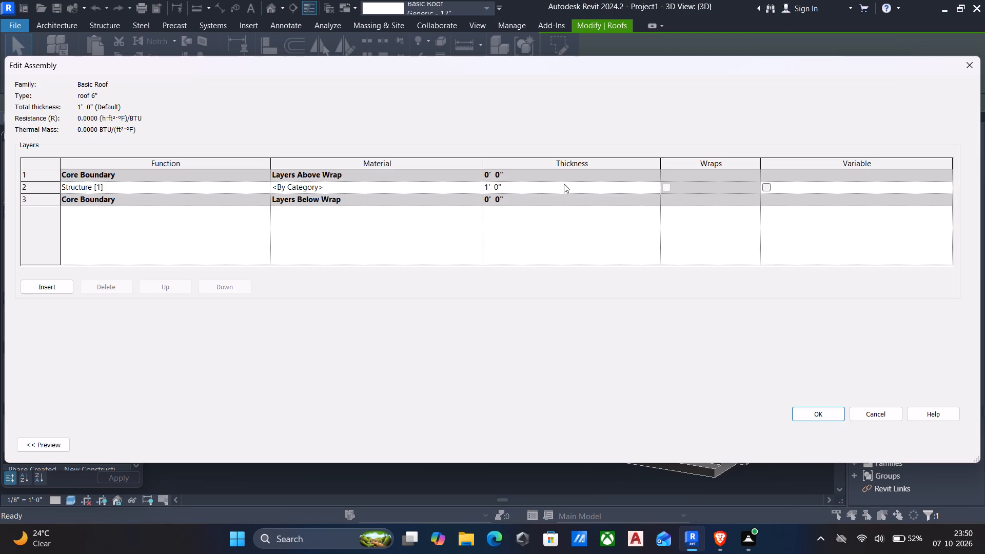
{"action": "left_click", "coordinate": [564, 185]}
{"action": "key", "text": "6"}
{"action": "key", "text": "shift+quotedbl"}
{"action": "key", "text": "Return"}
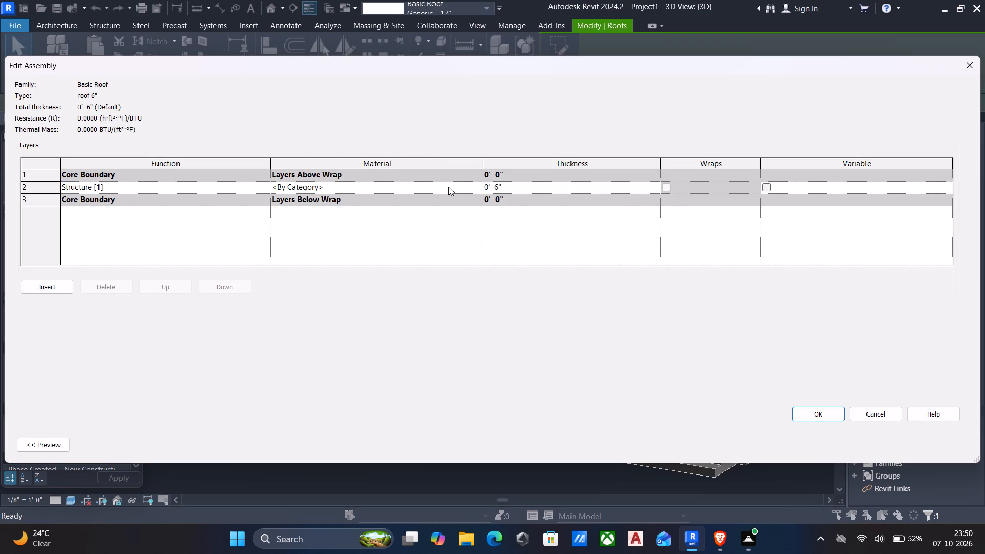
Create a new material named ROOF from the roof structure layer's material setting.
{"action": "left_click", "coordinate": [477, 187]}
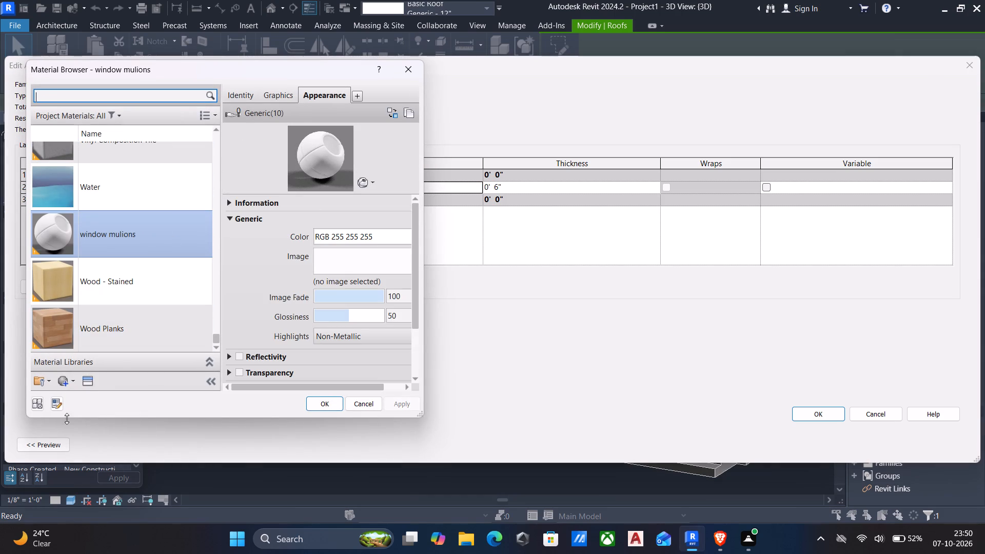
{"action": "left_click", "coordinate": [67, 384]}
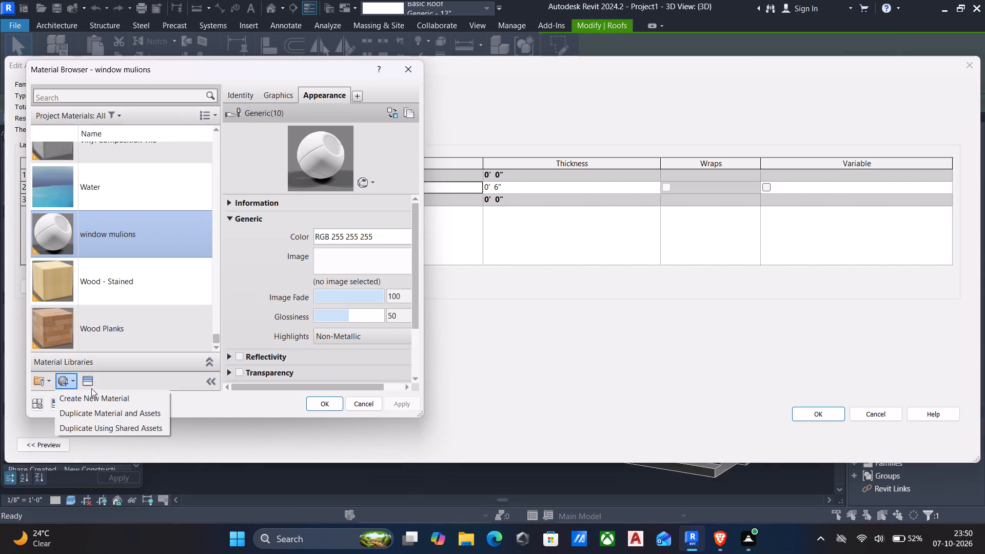
{"action": "left_click", "coordinate": [94, 399]}
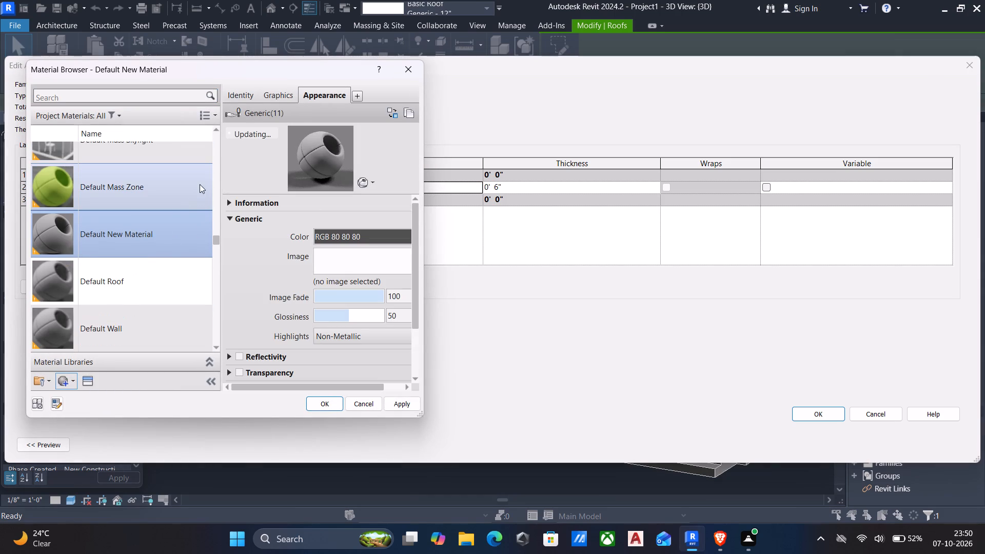
{"action": "left_click", "coordinate": [238, 88]}
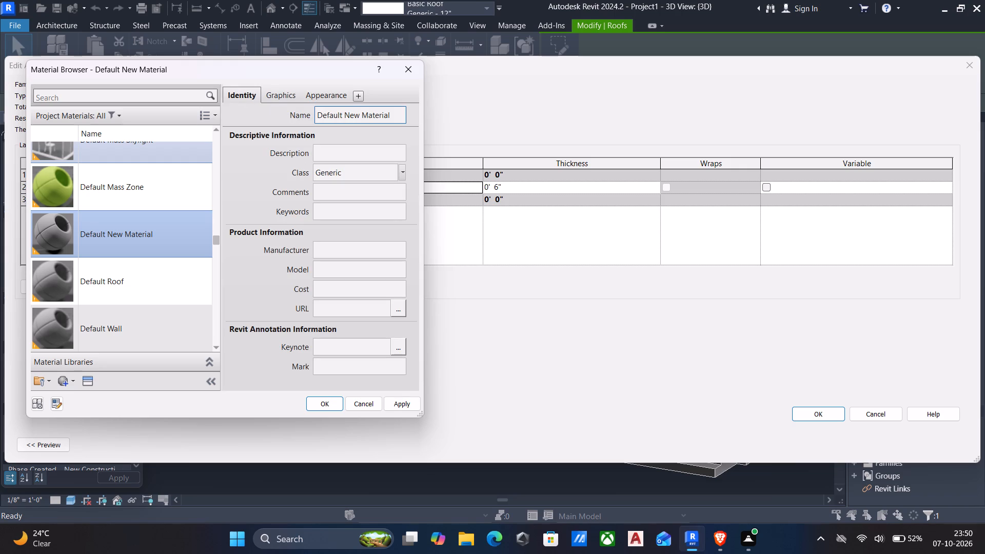
{"action": "left_click", "coordinate": [401, 113]}
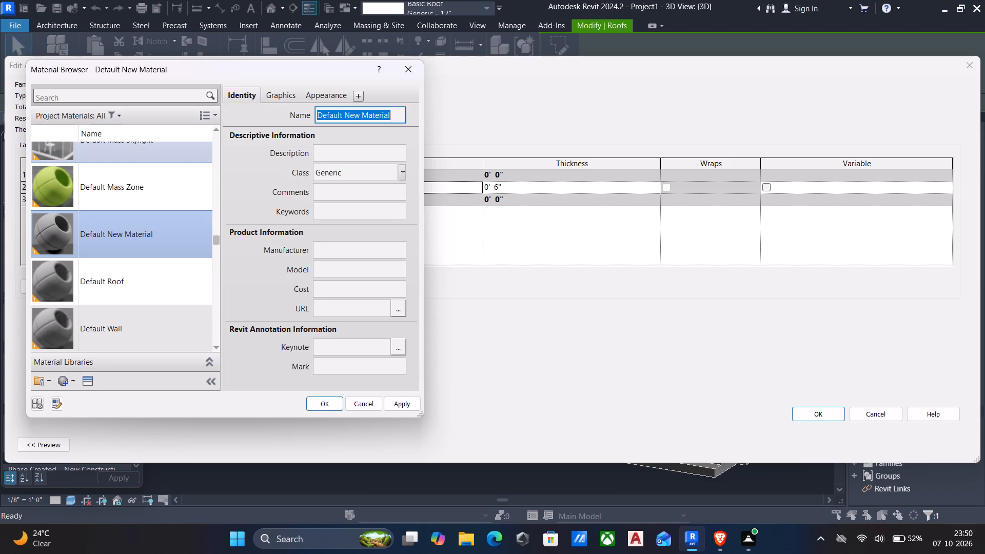
{"action": "type", "text": "ROOF"}
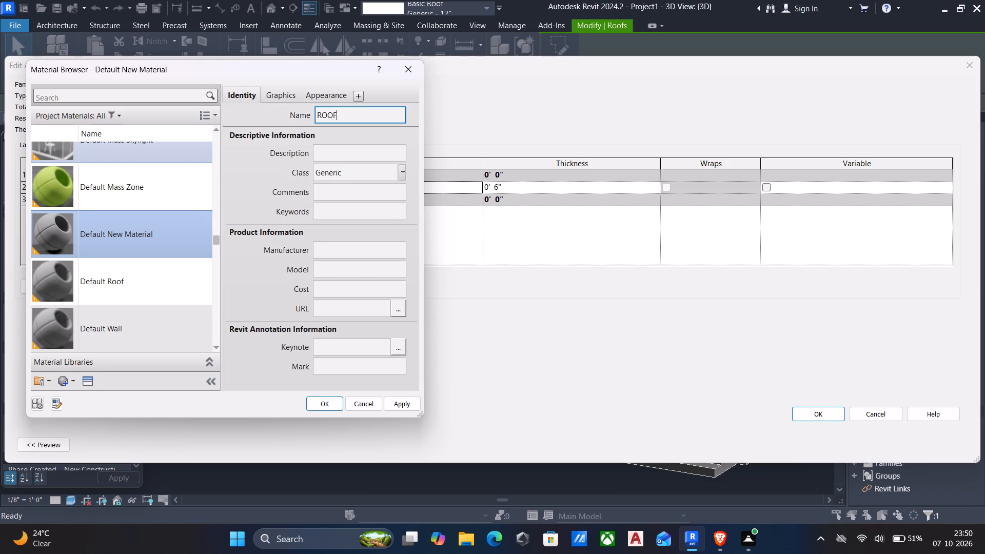
{"action": "left_click", "coordinate": [402, 404]}
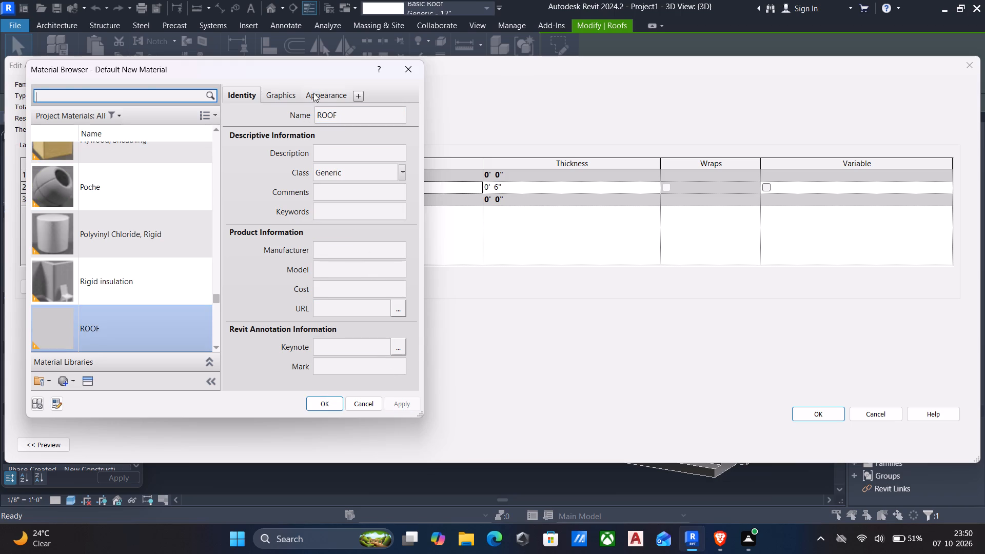
Open the Roofing category of the Appearance Library for the ROOF material's appearance.
{"action": "left_click", "coordinate": [323, 84]}
{"action": "left_click", "coordinate": [318, 95]}
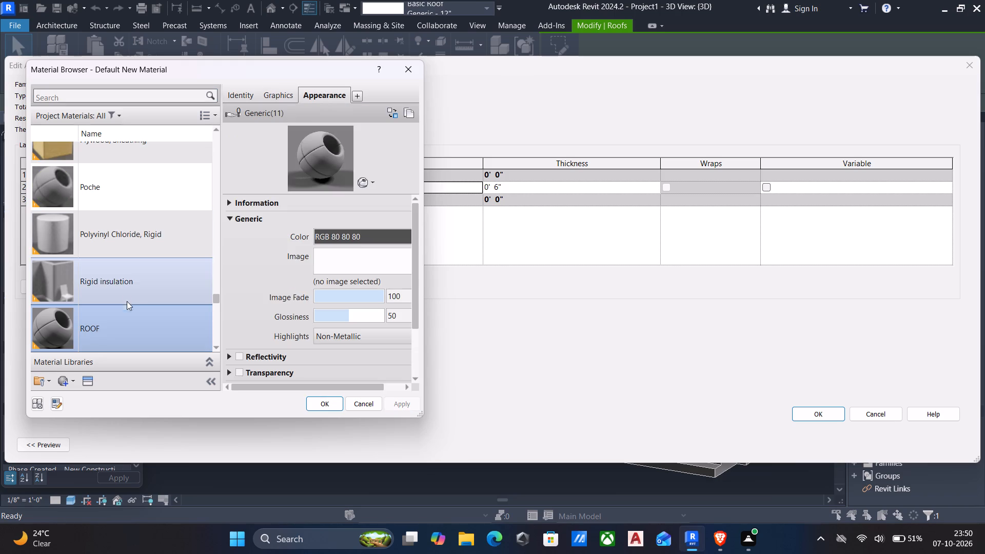
{"action": "left_click", "coordinate": [89, 386]}
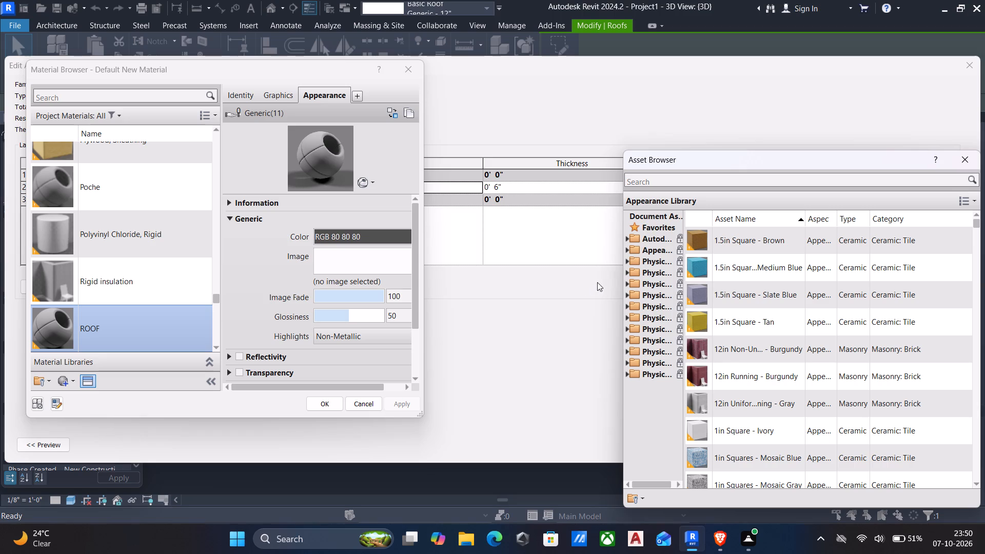
{"action": "left_click", "coordinate": [632, 251]}
{"action": "left_click", "coordinate": [632, 253]}
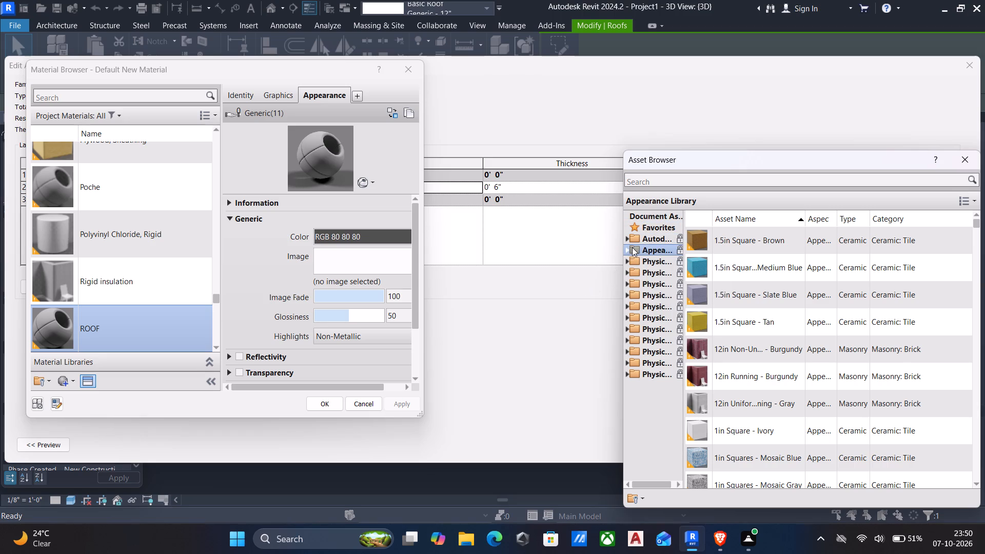
{"action": "left_click", "coordinate": [632, 247]}
{"action": "left_click", "coordinate": [628, 251]}
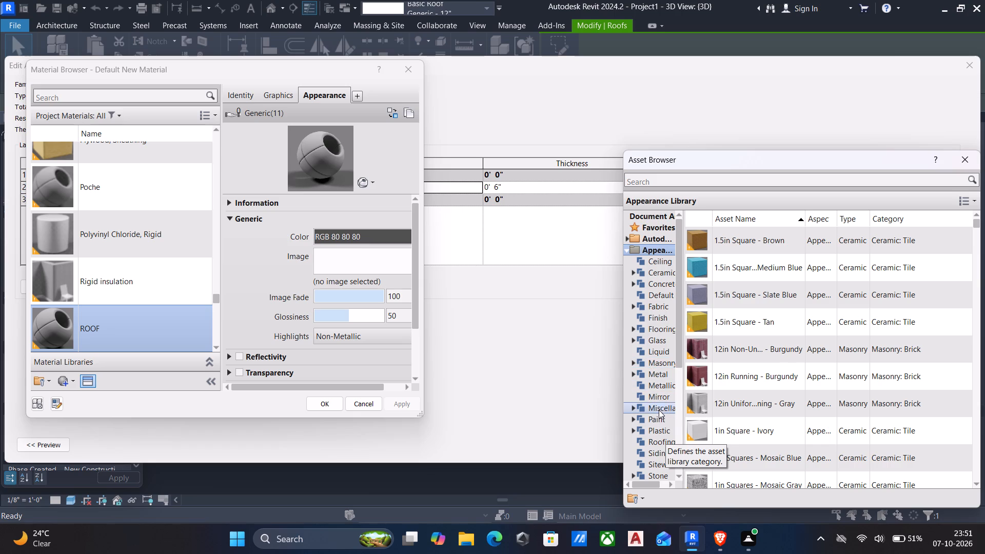
{"action": "scroll", "coordinate": [659, 409], "scroll_direction": "down", "scroll_amount": 1}
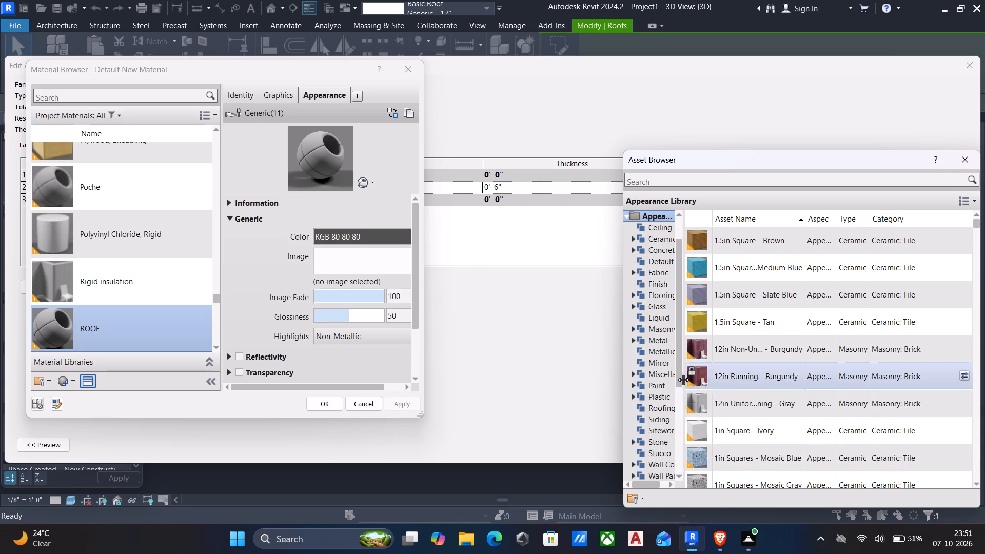
{"action": "scroll", "coordinate": [656, 377], "scroll_direction": "down", "scroll_amount": 3}
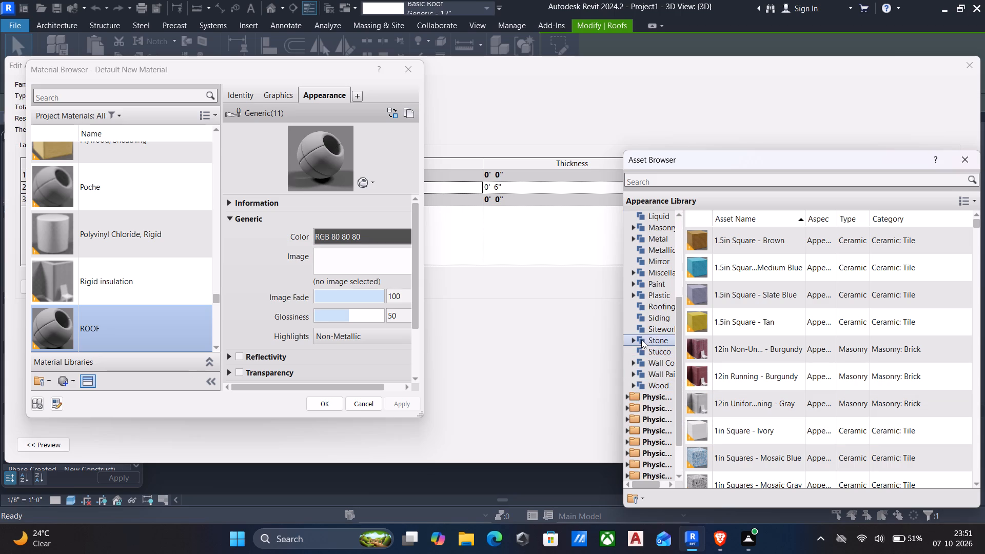
{"action": "double_click", "coordinate": [659, 311]}
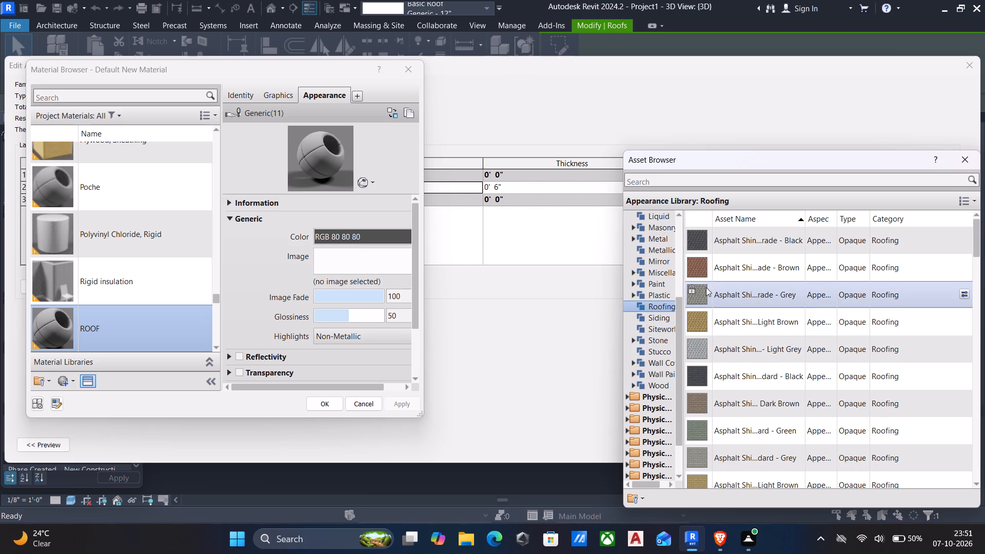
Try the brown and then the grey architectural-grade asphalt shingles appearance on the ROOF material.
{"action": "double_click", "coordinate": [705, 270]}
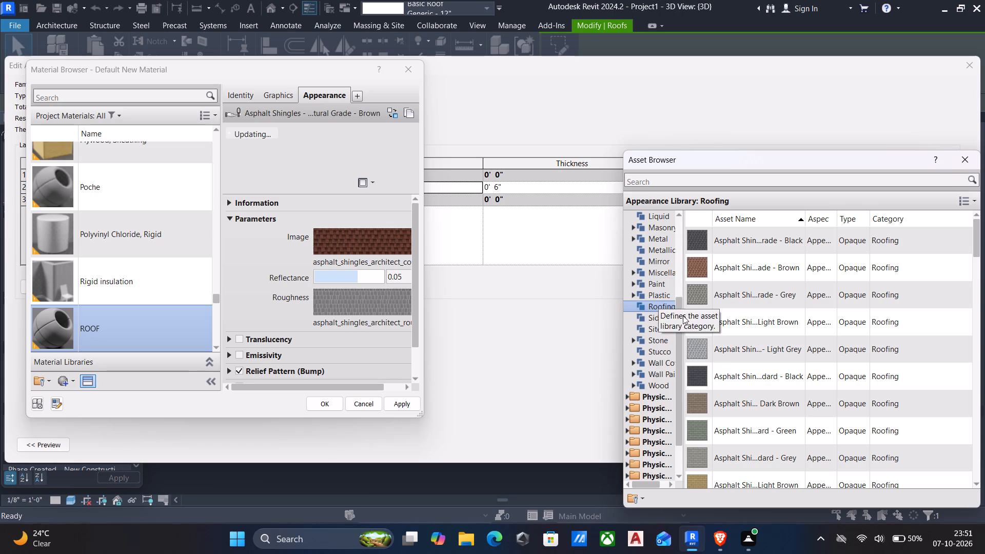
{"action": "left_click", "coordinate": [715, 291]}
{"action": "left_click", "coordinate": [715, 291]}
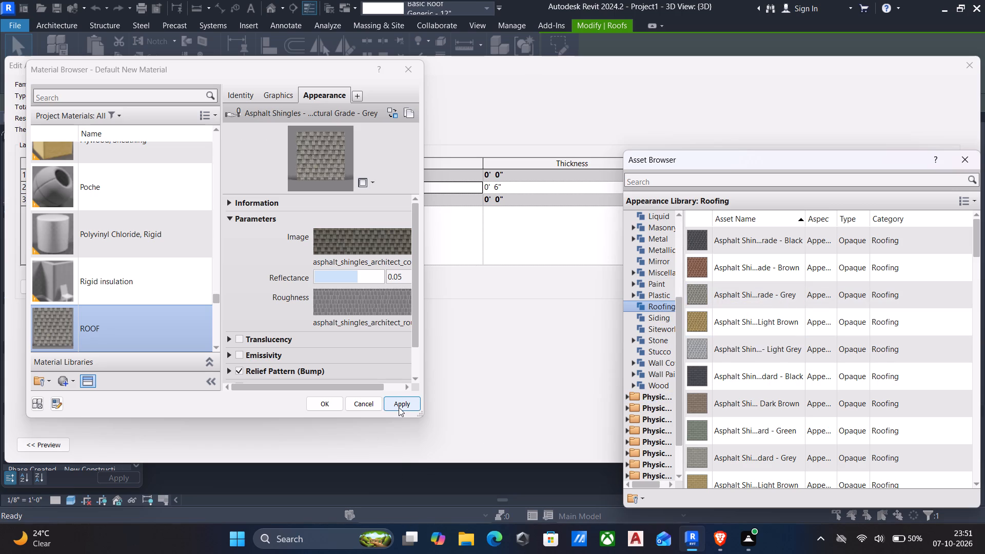
Replace the ROOF material's appearance with the standard dark brown asphalt shingles asset.
{"action": "double_click", "coordinate": [730, 400]}
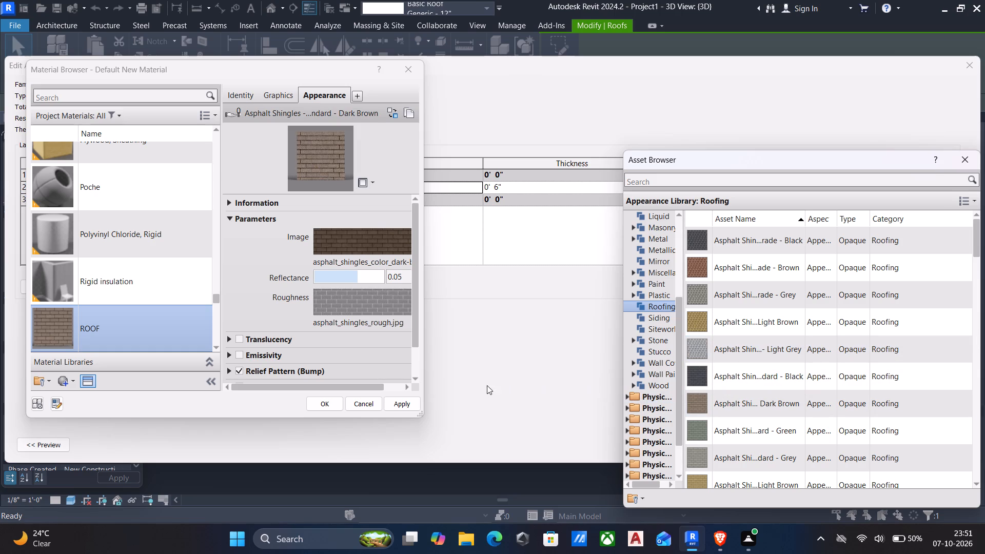
Apply the ROOF material to the structure layer and confirm the roof 6" type's assembly and properties.
{"action": "left_click", "coordinate": [395, 408]}
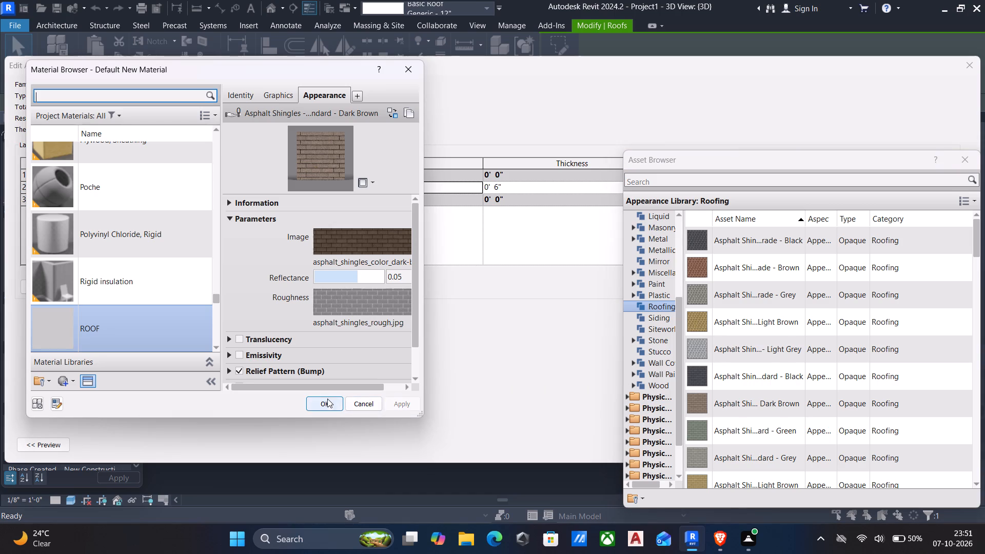
{"action": "left_click", "coordinate": [326, 400]}
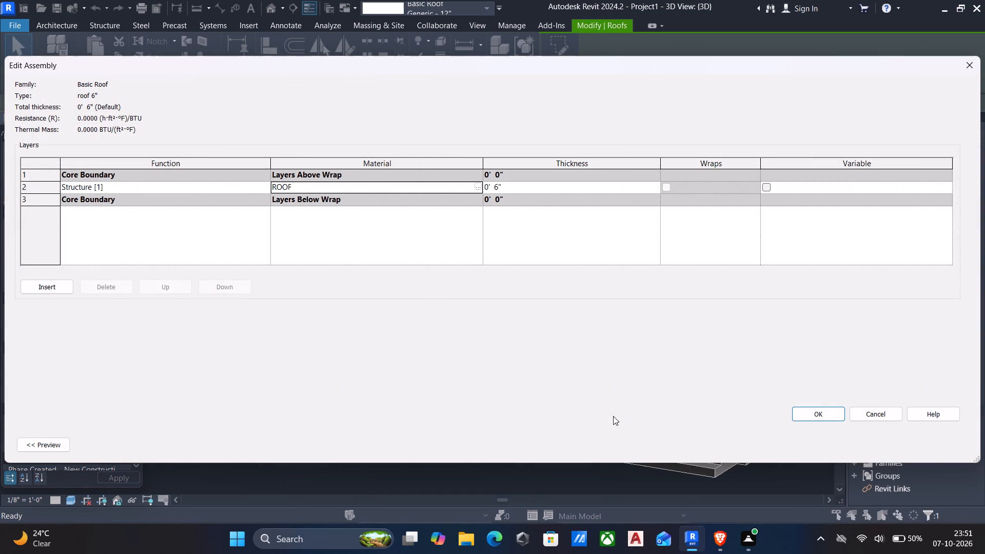
{"action": "left_click", "coordinate": [812, 410]}
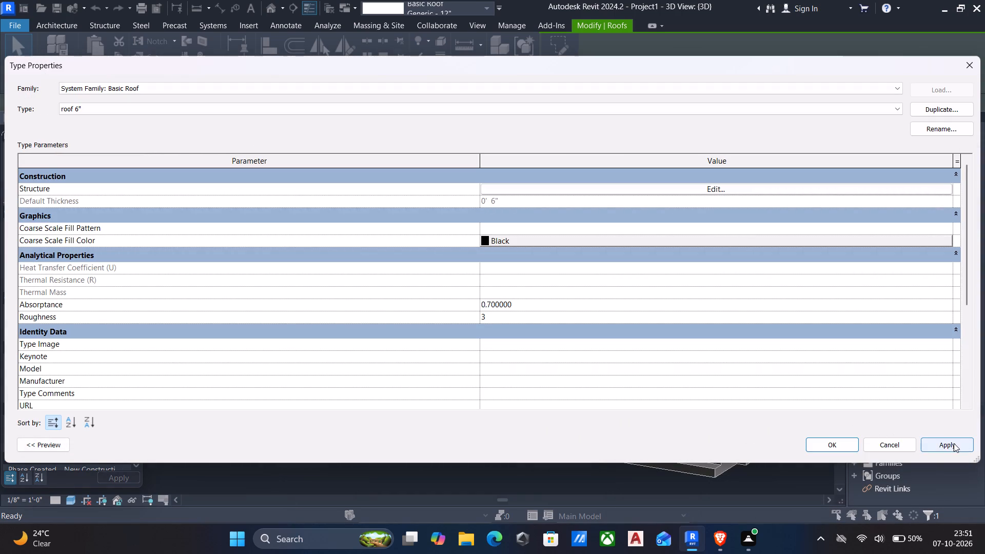
{"action": "left_click", "coordinate": [954, 443]}
{"action": "left_click", "coordinate": [830, 443]}
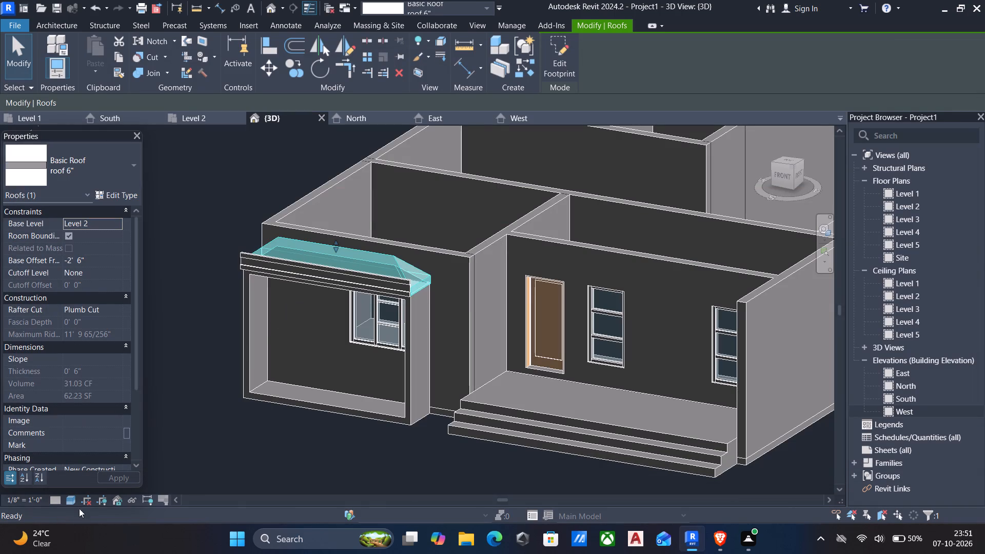
Set the 3D view's visual style to Realistic and deselect the roof.
{"action": "left_click", "coordinate": [66, 500]}
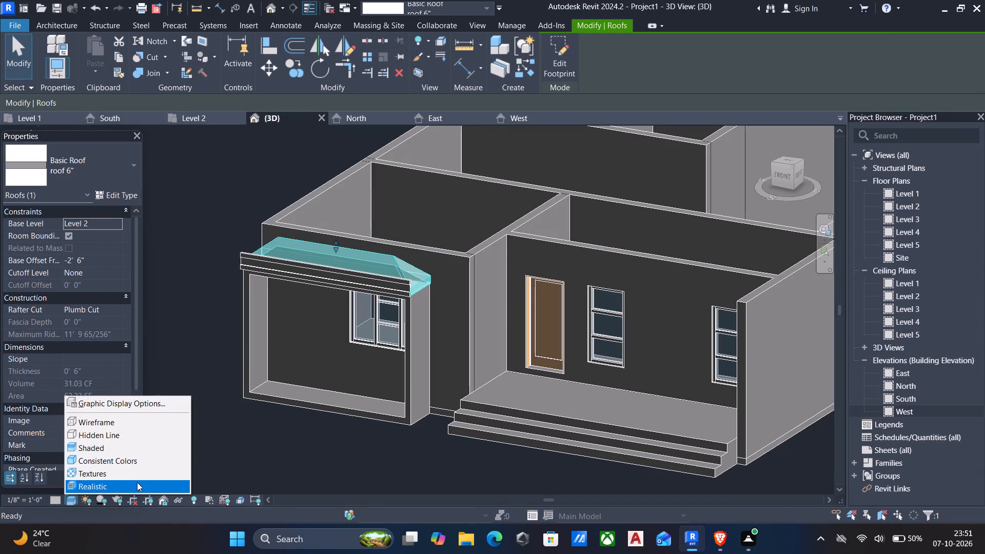
{"action": "left_click", "coordinate": [101, 484]}
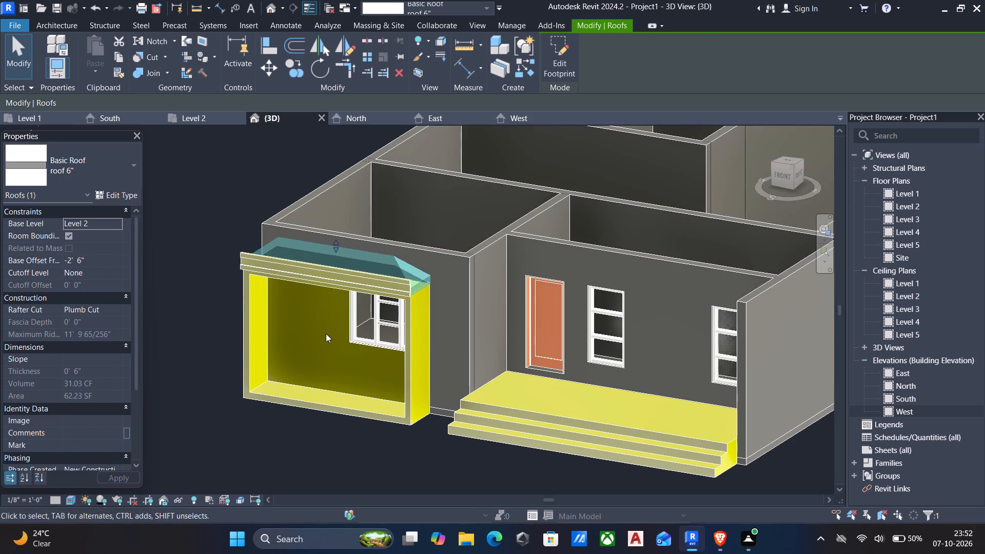
{"action": "key", "text": "Escape"}
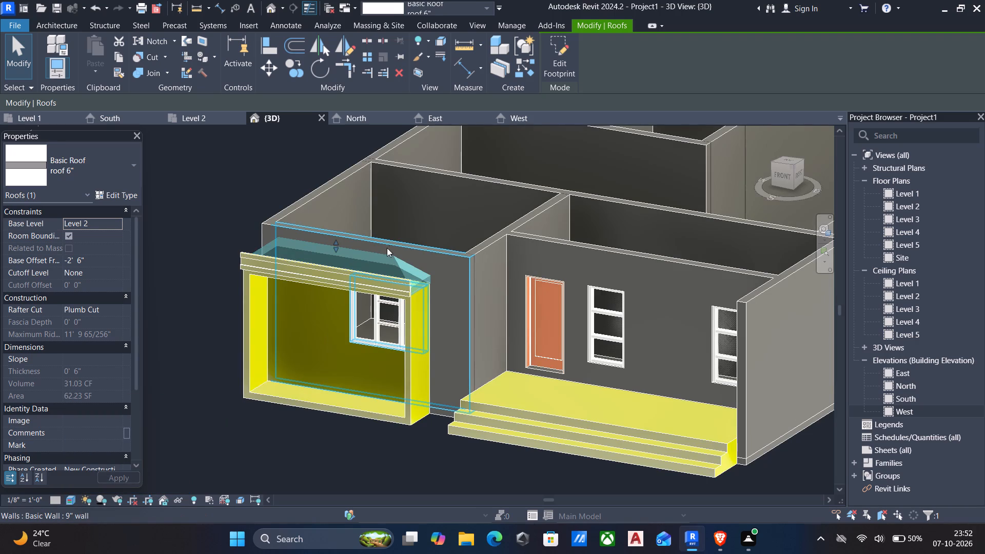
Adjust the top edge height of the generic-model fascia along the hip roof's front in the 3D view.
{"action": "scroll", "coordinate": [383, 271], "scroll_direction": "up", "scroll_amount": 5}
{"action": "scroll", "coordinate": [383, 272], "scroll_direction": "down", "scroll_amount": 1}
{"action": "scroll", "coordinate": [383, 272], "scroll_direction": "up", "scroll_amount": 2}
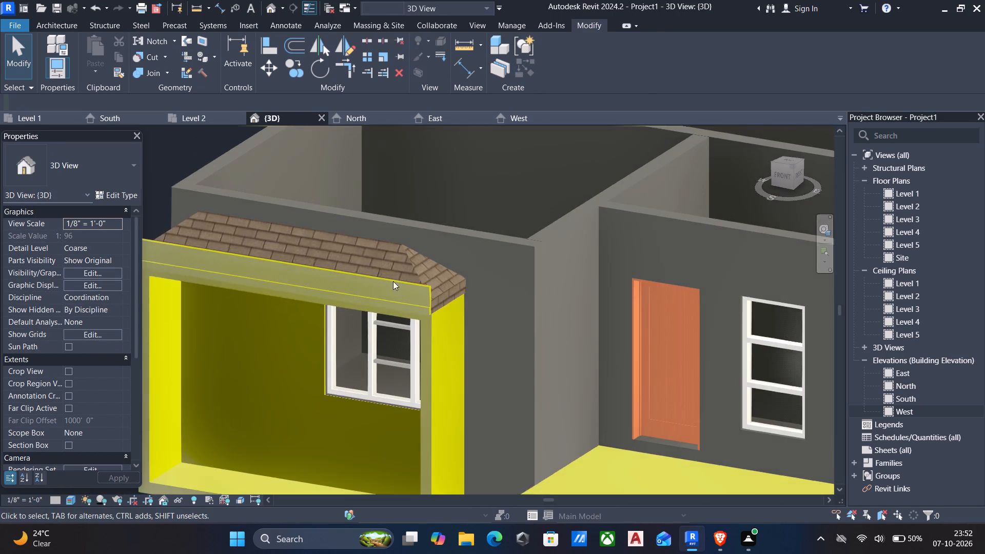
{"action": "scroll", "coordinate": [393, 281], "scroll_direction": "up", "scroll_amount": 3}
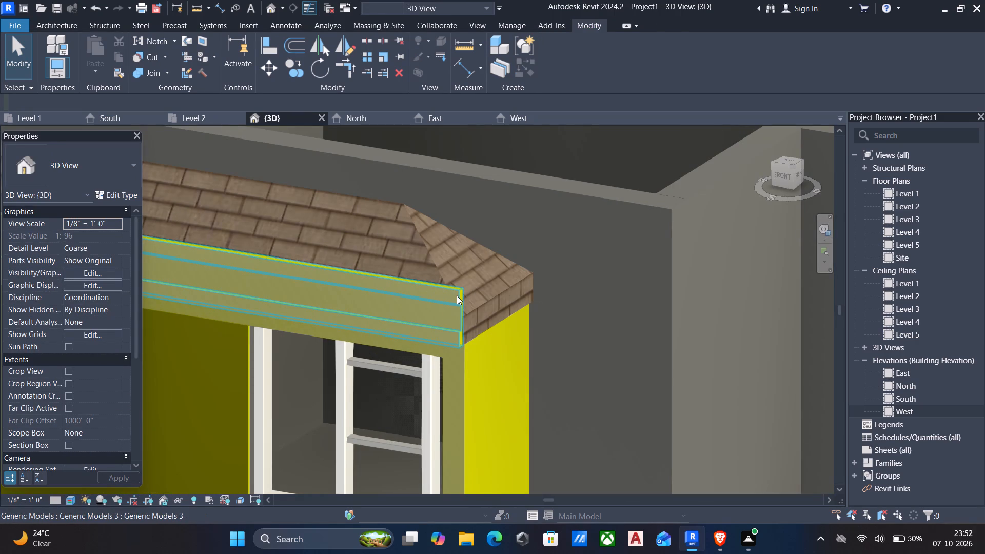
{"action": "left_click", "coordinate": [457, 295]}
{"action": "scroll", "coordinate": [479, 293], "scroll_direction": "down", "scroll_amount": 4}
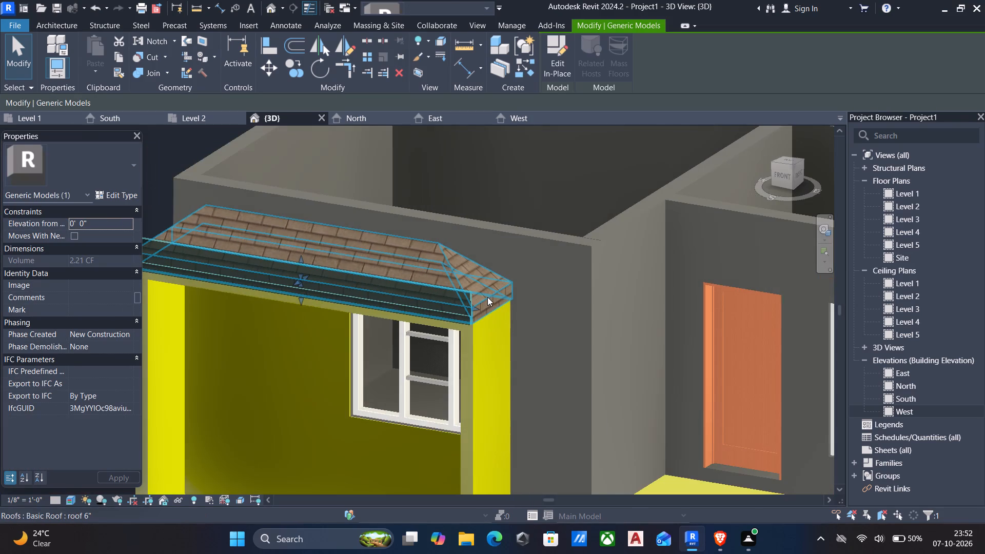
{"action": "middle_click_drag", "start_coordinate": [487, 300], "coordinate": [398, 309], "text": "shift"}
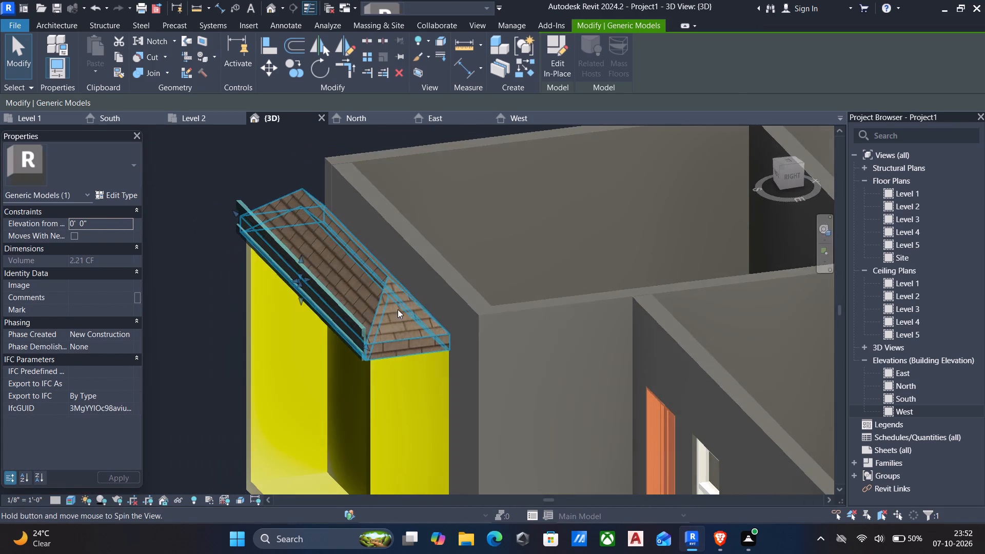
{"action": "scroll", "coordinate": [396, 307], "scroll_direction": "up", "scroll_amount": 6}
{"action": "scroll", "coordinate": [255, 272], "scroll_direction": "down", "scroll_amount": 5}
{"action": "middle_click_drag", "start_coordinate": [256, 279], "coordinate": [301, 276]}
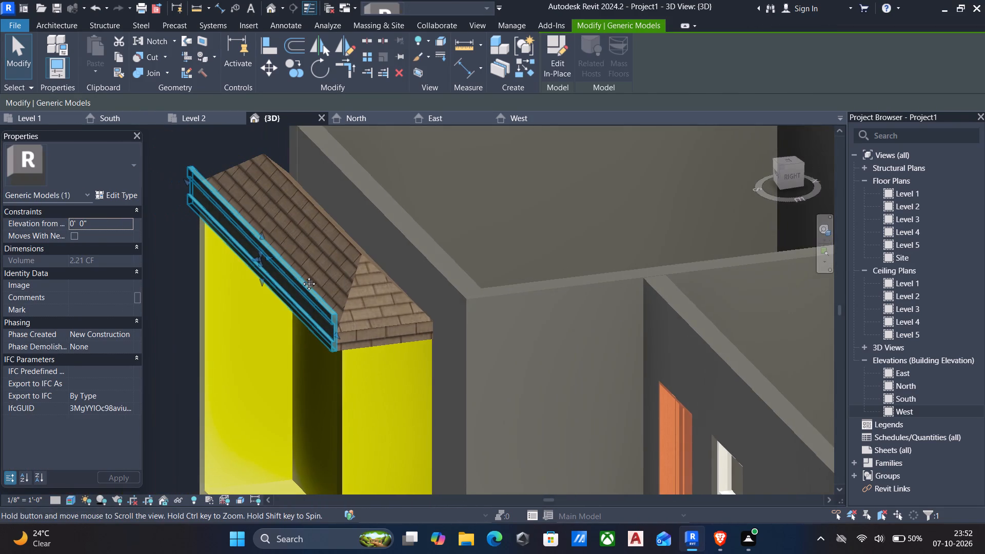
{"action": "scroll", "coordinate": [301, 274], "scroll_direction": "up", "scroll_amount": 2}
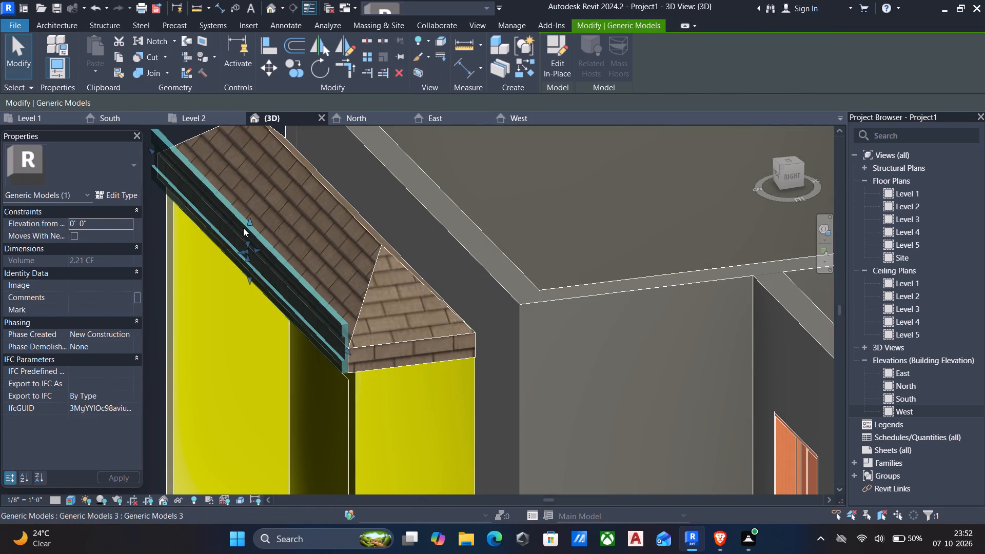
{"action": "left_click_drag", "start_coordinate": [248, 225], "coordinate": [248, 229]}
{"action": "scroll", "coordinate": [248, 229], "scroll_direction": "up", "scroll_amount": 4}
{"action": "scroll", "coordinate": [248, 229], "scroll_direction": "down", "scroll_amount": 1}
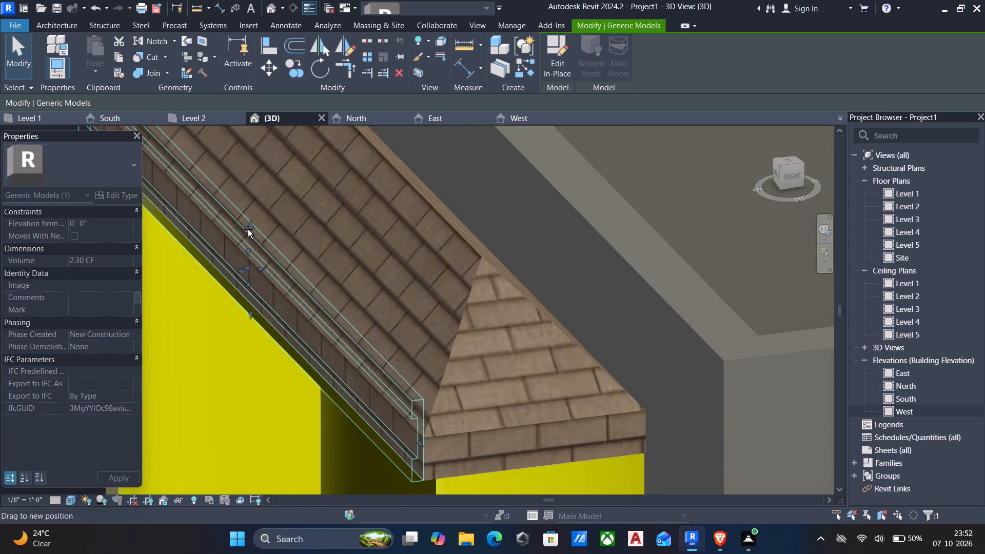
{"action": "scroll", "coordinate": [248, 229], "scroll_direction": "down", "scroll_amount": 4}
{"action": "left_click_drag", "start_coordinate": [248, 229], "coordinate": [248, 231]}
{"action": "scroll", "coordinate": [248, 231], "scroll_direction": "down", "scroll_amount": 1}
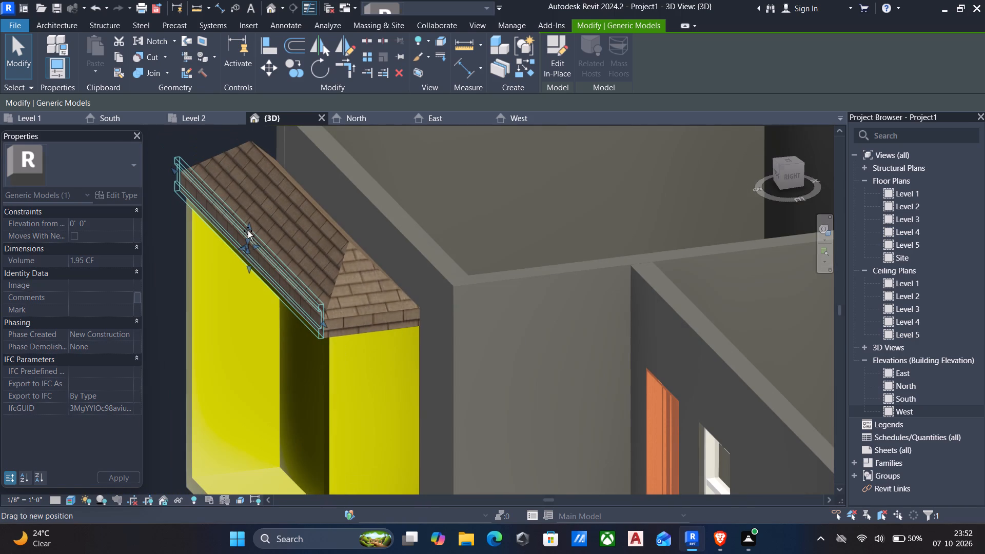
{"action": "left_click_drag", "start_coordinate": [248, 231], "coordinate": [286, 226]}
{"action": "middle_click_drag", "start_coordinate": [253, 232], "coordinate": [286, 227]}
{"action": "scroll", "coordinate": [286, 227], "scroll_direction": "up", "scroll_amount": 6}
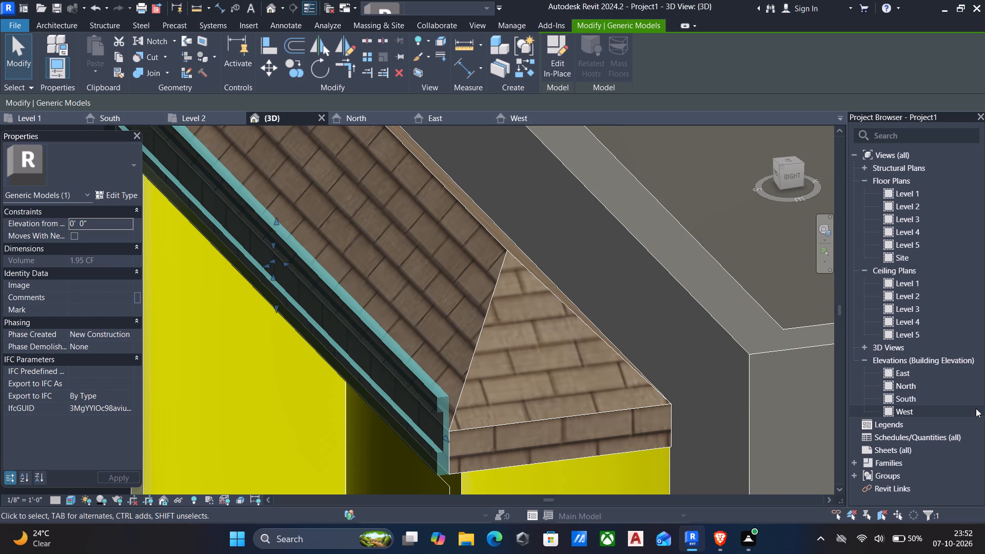
In the South elevation, lower the fascia's top edge to just below the hip roof's front eave line.
{"action": "double_click", "coordinate": [919, 398]}
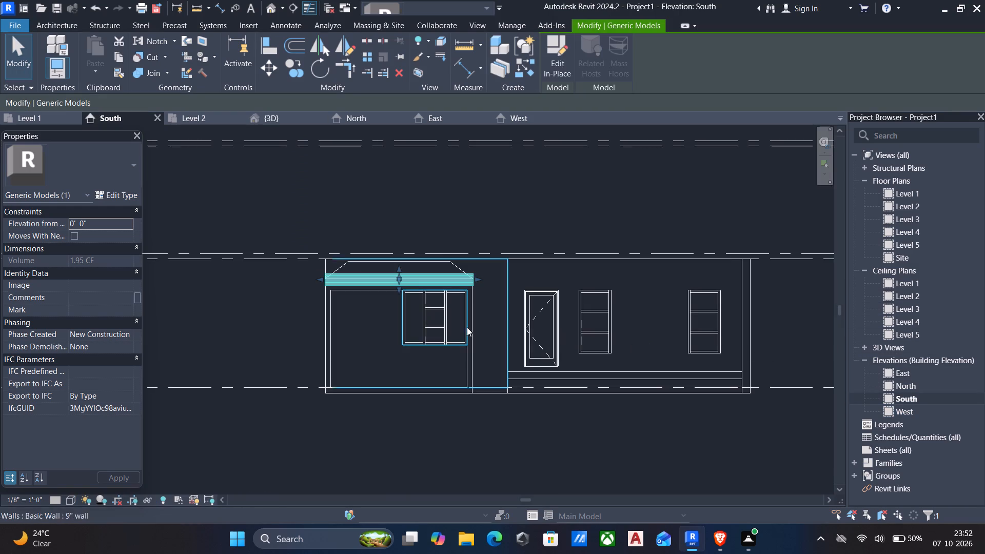
{"action": "scroll", "coordinate": [412, 289], "scroll_direction": "up", "scroll_amount": 5}
{"action": "scroll", "coordinate": [333, 241], "scroll_direction": "up", "scroll_amount": 5}
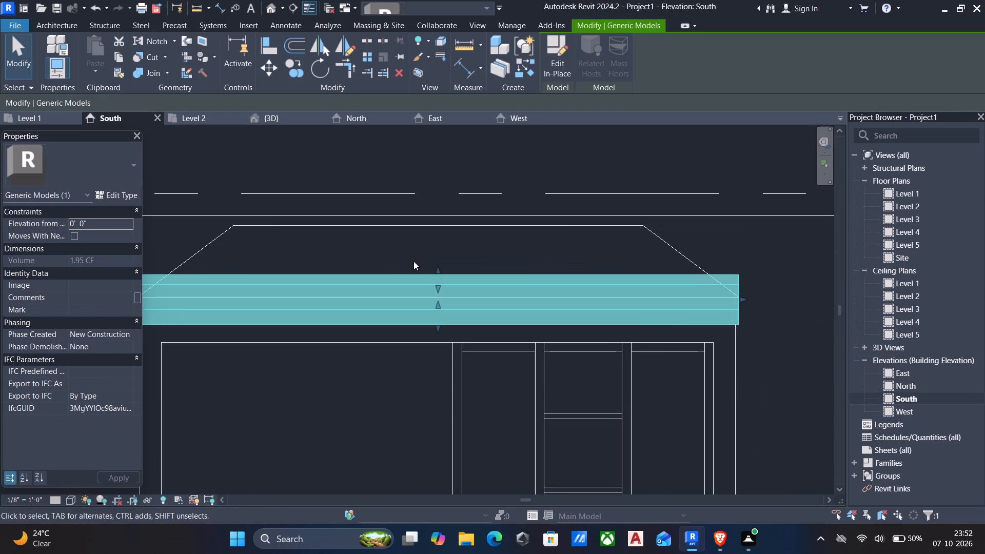
{"action": "left_click_drag", "start_coordinate": [435, 268], "coordinate": [444, 317]}
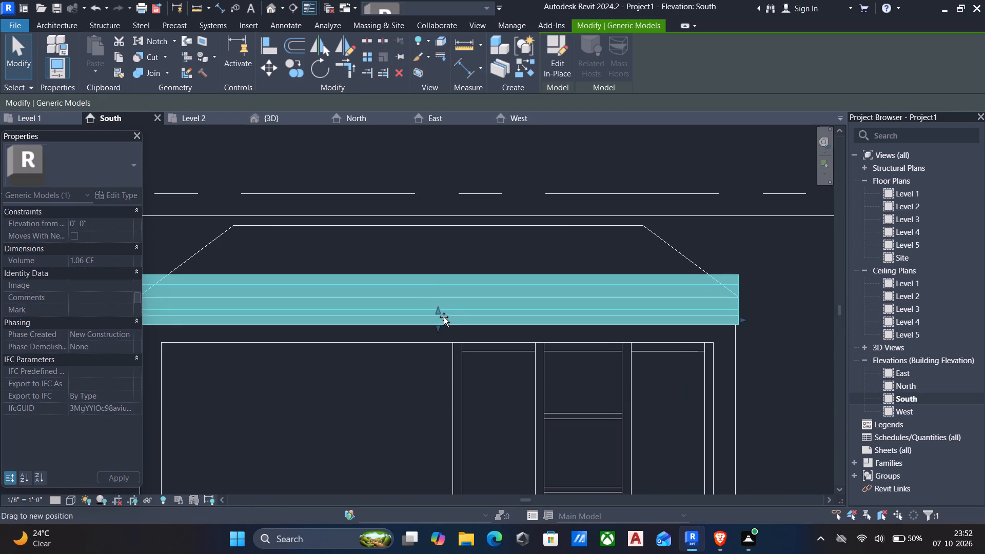
{"action": "left_click_drag", "start_coordinate": [444, 317], "coordinate": [446, 310]}
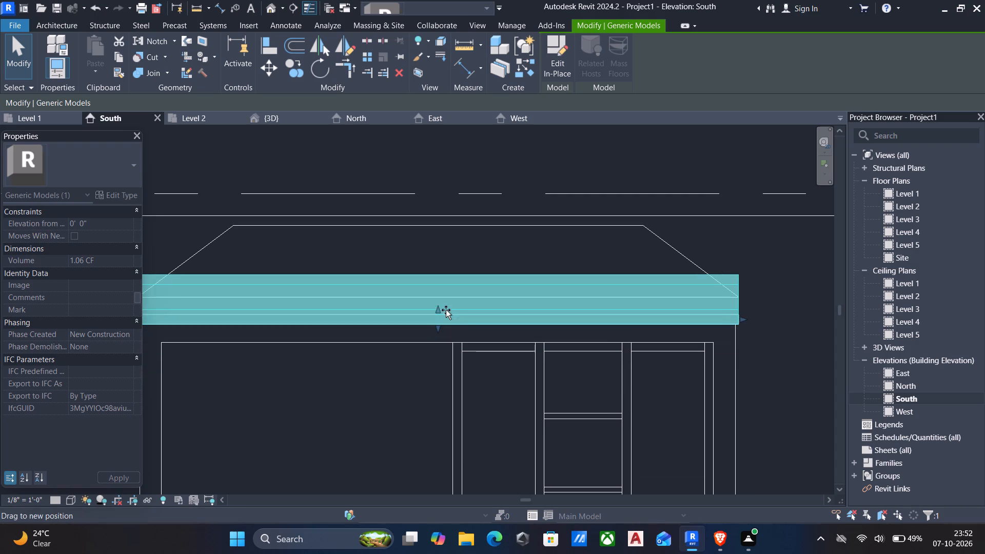
{"action": "left_click_drag", "start_coordinate": [446, 310], "coordinate": [448, 310]}
{"action": "scroll", "coordinate": [447, 309], "scroll_direction": "up", "scroll_amount": 4}
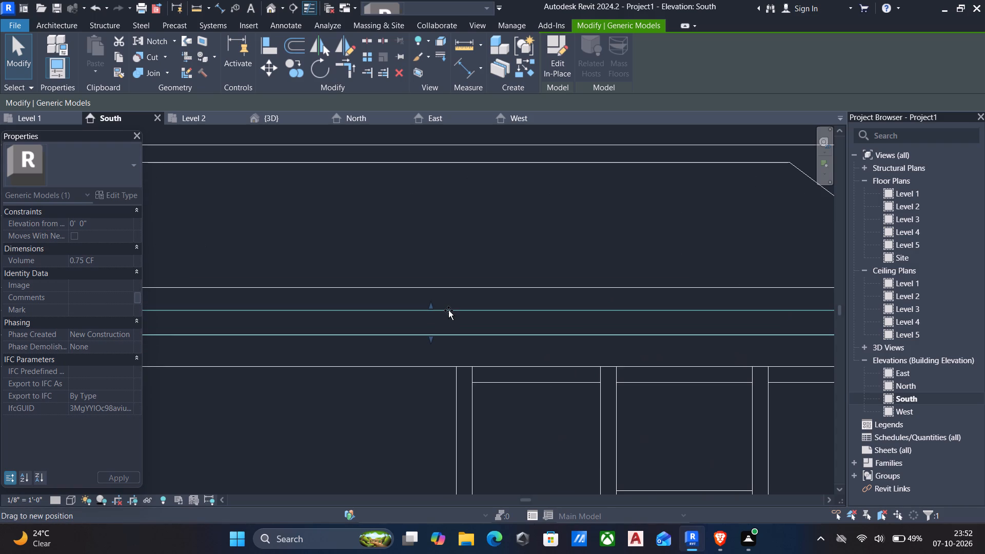
{"action": "left_click_drag", "start_coordinate": [448, 310], "coordinate": [425, 283]}
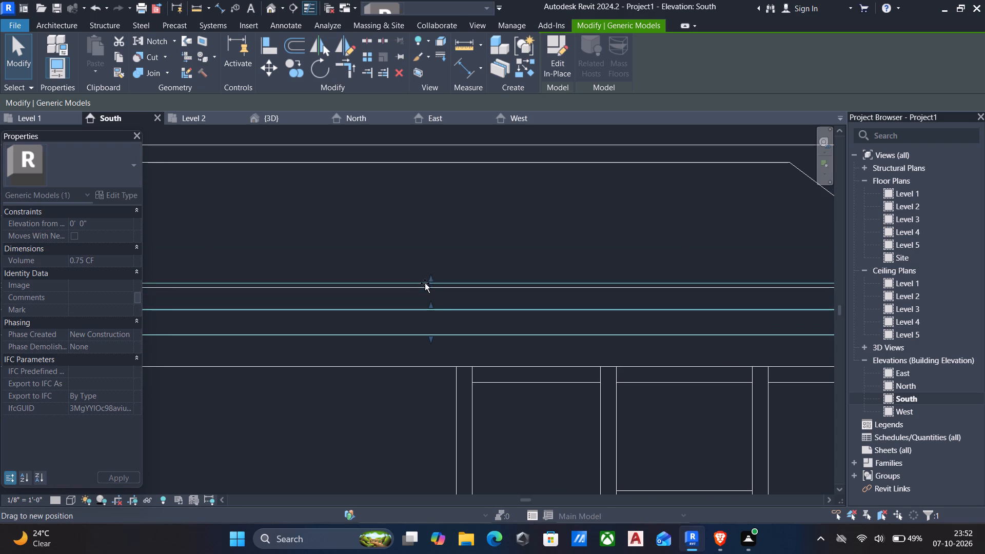
{"action": "left_click_drag", "start_coordinate": [425, 283], "coordinate": [425, 306]}
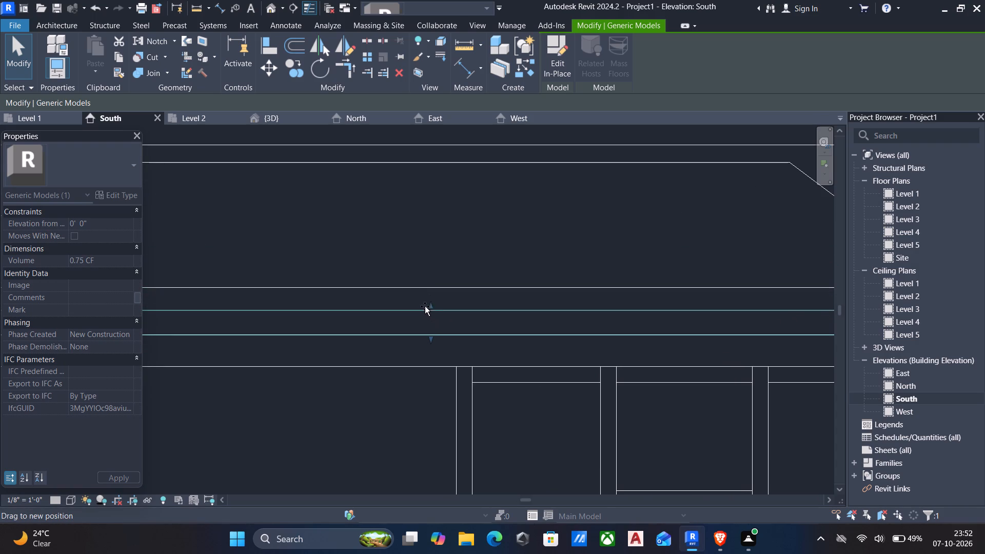
{"action": "left_click_drag", "start_coordinate": [425, 306], "coordinate": [386, 292]}
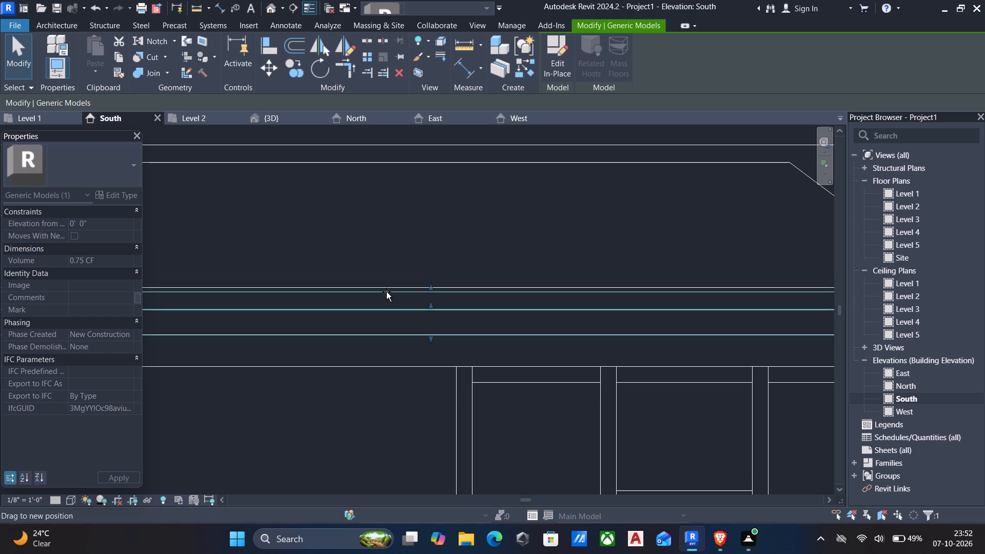
{"action": "left_click_drag", "start_coordinate": [386, 292], "coordinate": [387, 292]}
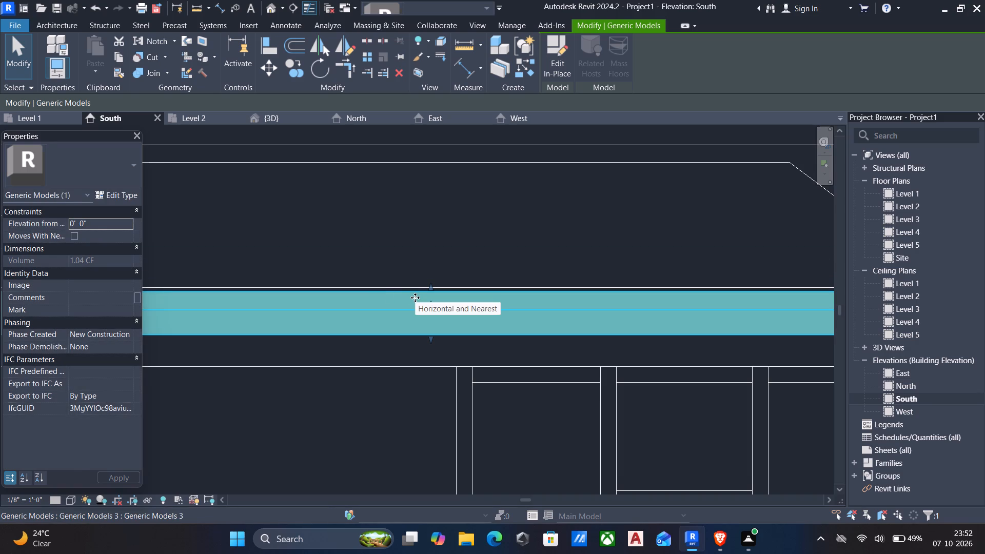
Align the fascia's top edge with the roof 6" eave line in the South elevation.
{"action": "key", "text": "Escape"}
{"action": "type", "text": "AL"}
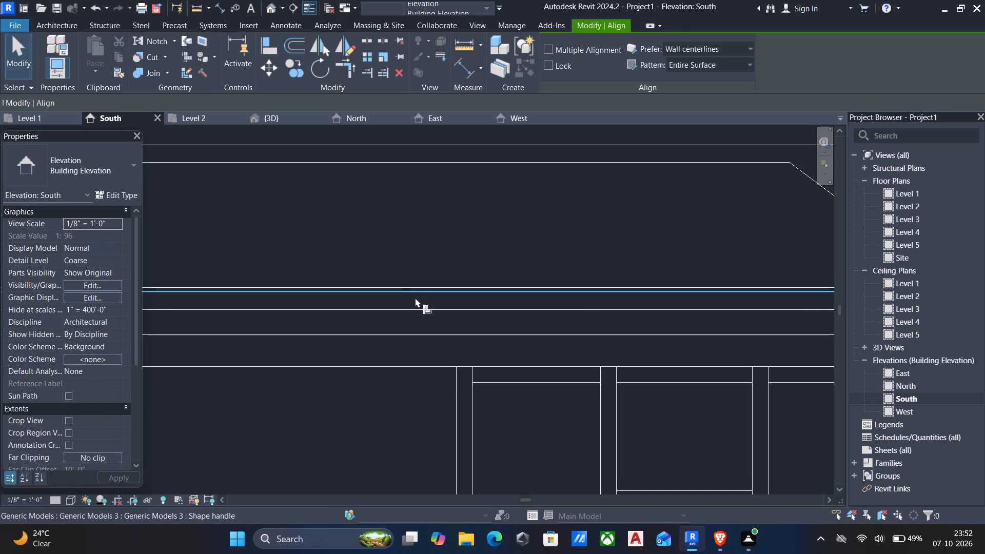
{"action": "scroll", "coordinate": [404, 292], "scroll_direction": "up", "scroll_amount": 4}
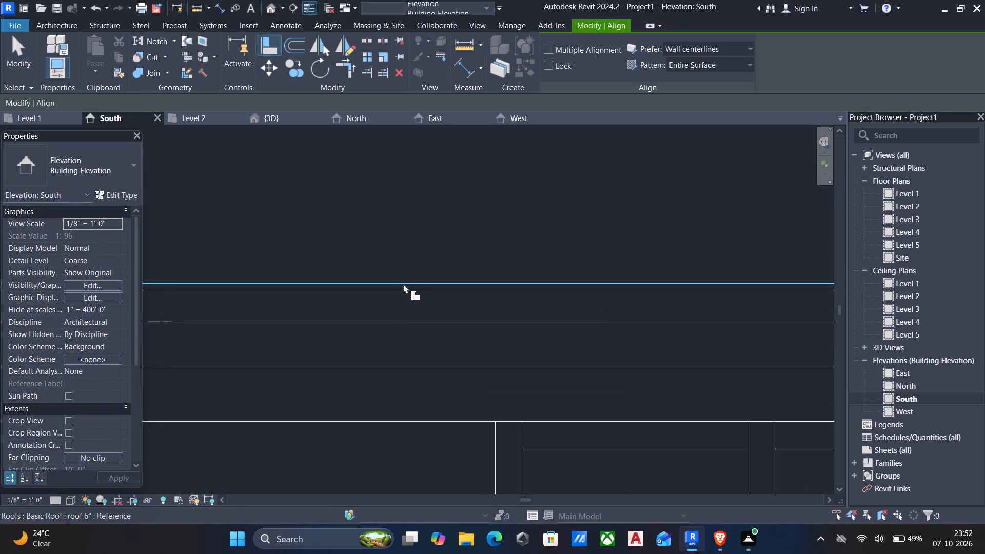
{"action": "left_click", "coordinate": [403, 284]}
{"action": "left_click", "coordinate": [413, 292]}
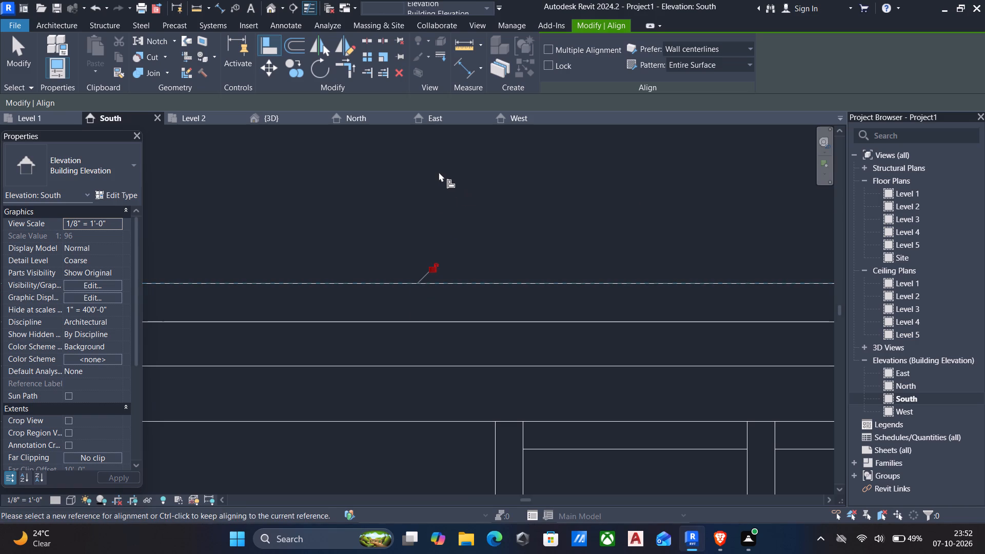
{"action": "key", "text": "Escape"}
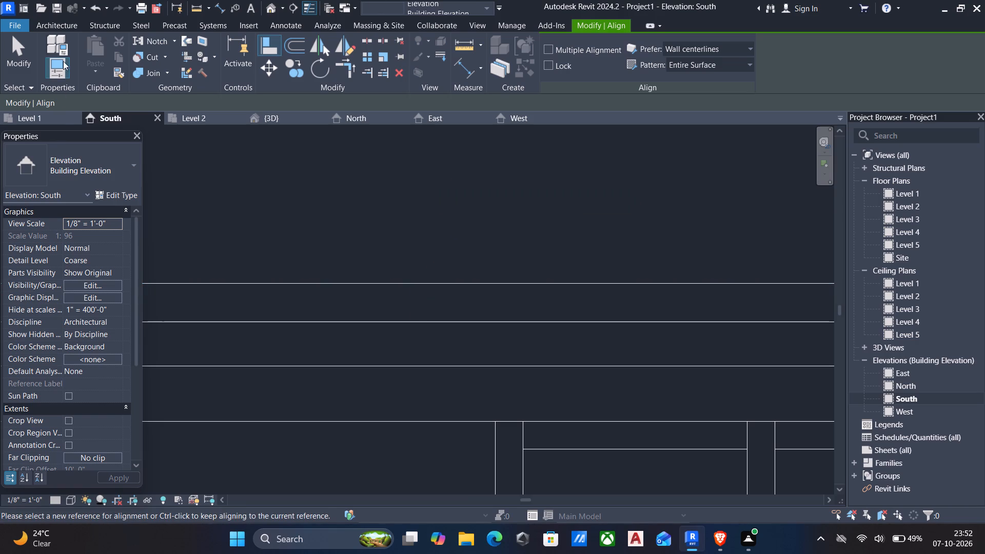
Examine how the lowered fascia meets the shingled hip roof from several angles in the 3D view.
{"action": "left_click", "coordinate": [276, 112]}
{"action": "scroll", "coordinate": [380, 261], "scroll_direction": "down", "scroll_amount": 3}
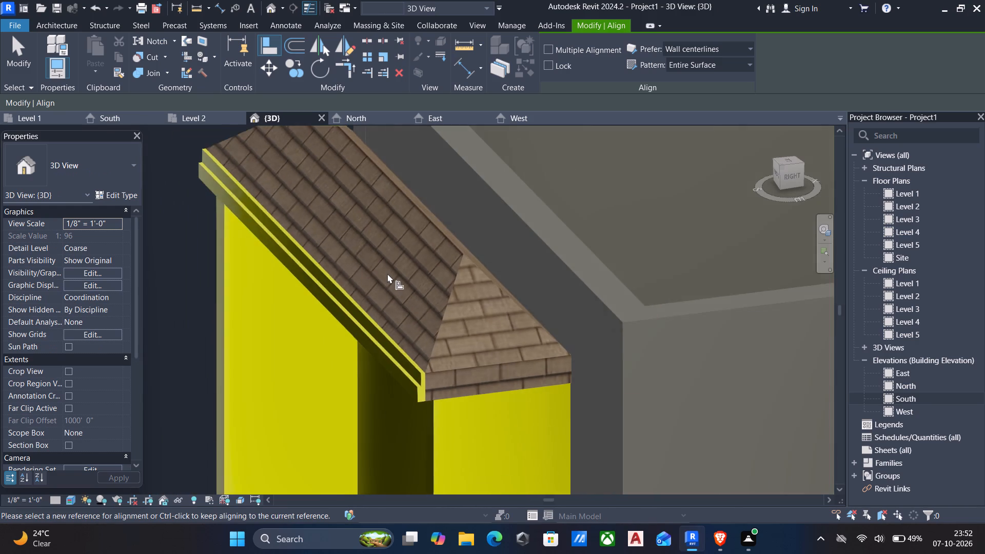
{"action": "scroll", "coordinate": [387, 273], "scroll_direction": "down", "scroll_amount": 2}
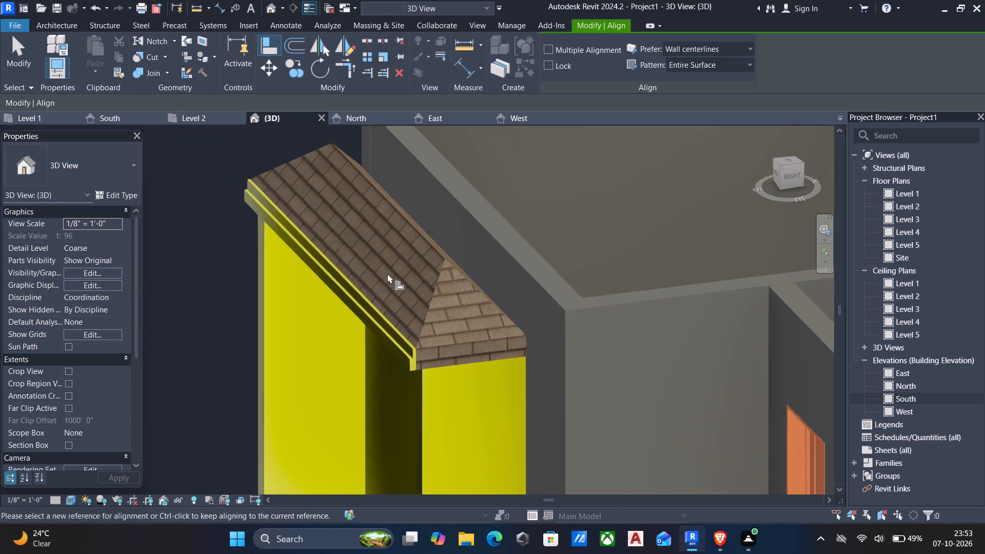
{"action": "scroll", "coordinate": [387, 273], "scroll_direction": "down", "scroll_amount": 3, "text": "shift"}
{"action": "middle_click_drag", "start_coordinate": [387, 274], "coordinate": [533, 233], "text": "shift"}
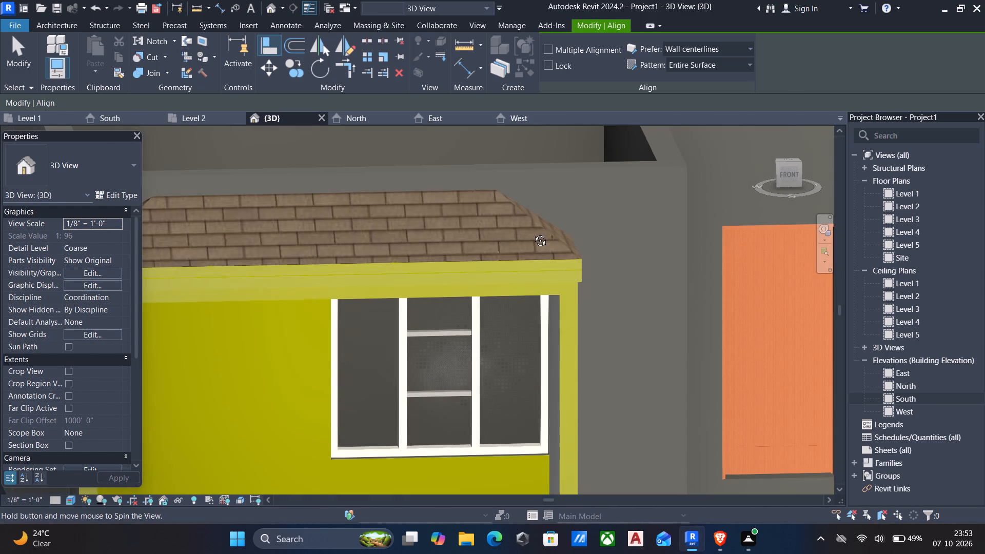
{"action": "middle_click_drag", "start_coordinate": [533, 233], "coordinate": [460, 234], "text": "shift"}
{"action": "scroll", "coordinate": [460, 234], "scroll_direction": "up", "scroll_amount": 1}
{"action": "scroll", "coordinate": [460, 234], "scroll_direction": "down", "scroll_amount": 5}
{"action": "middle_click_drag", "start_coordinate": [457, 246], "coordinate": [403, 258]}
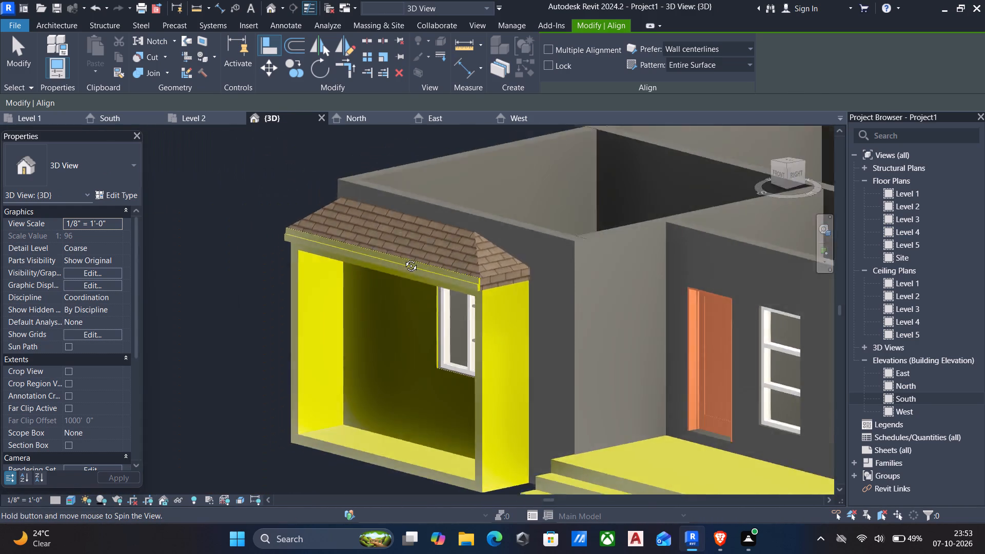
{"action": "middle_click_drag", "start_coordinate": [403, 258], "coordinate": [345, 290]}
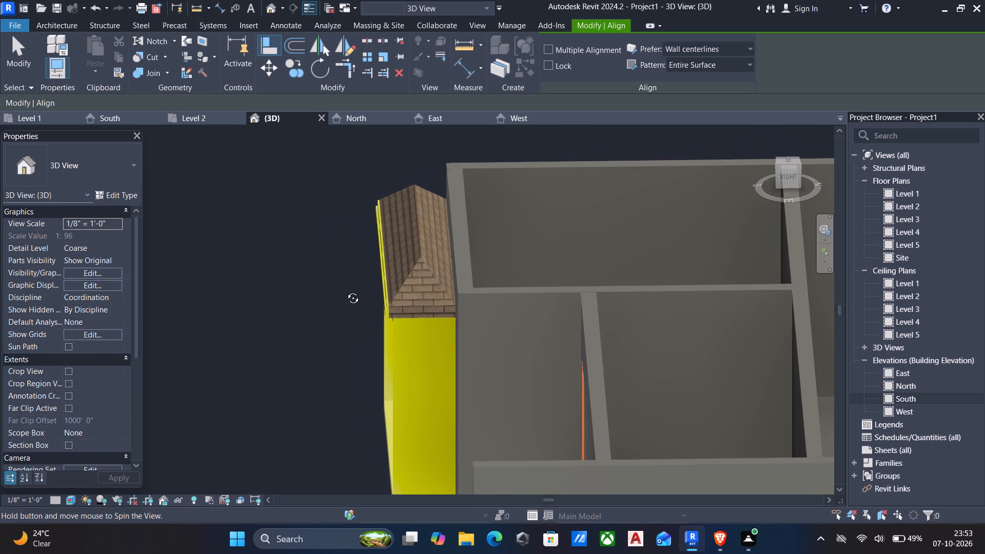
{"action": "middle_click_drag", "start_coordinate": [345, 290], "coordinate": [369, 288]}
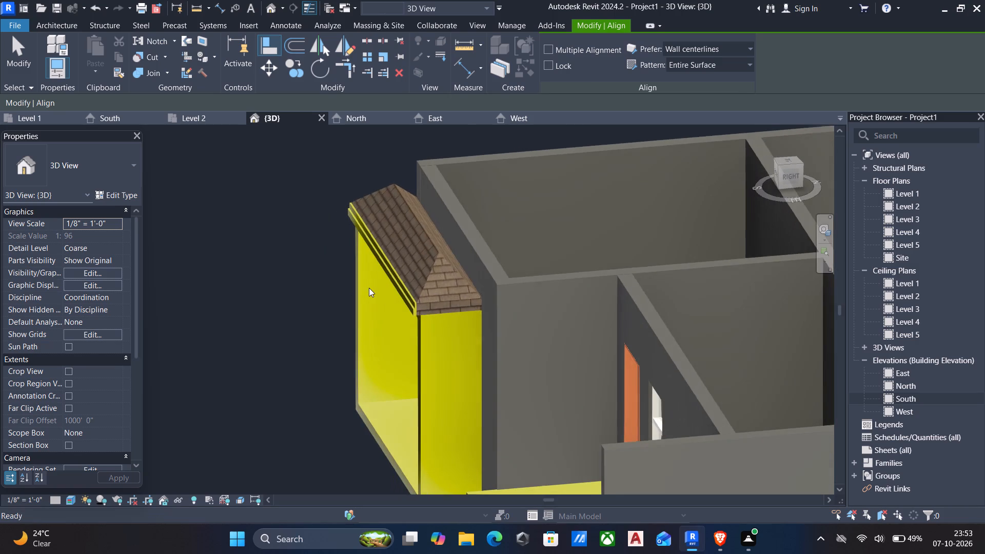
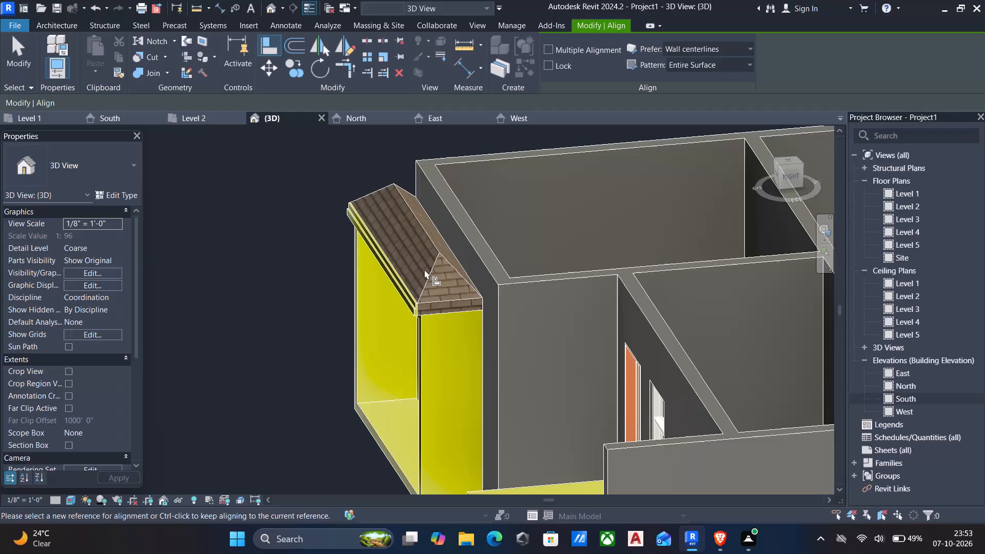
Open the footprint sketch of the small shingled roof over the yellow window surround for editing.
{"action": "key", "text": "Escape"}
{"action": "left_click", "coordinate": [427, 274]}
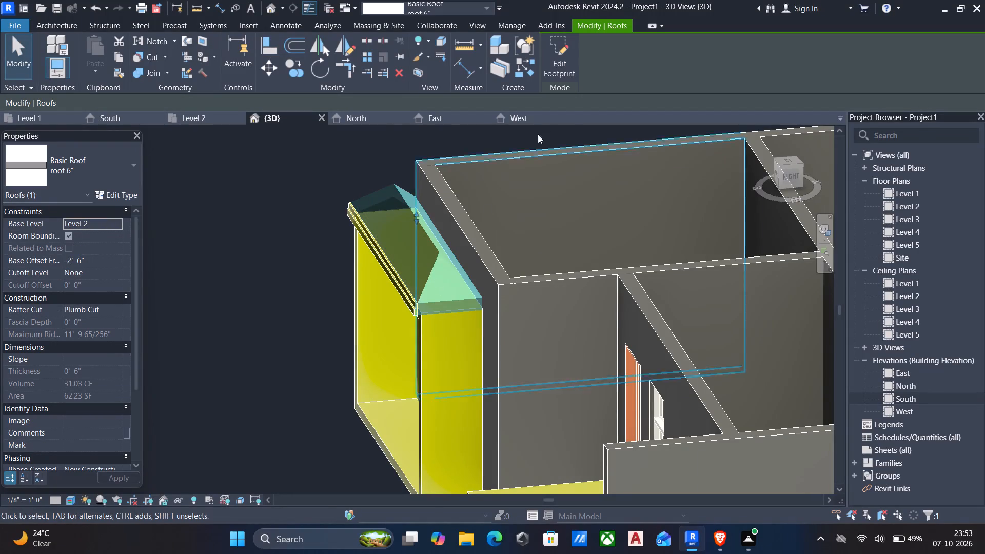
{"action": "left_click", "coordinate": [555, 65]}
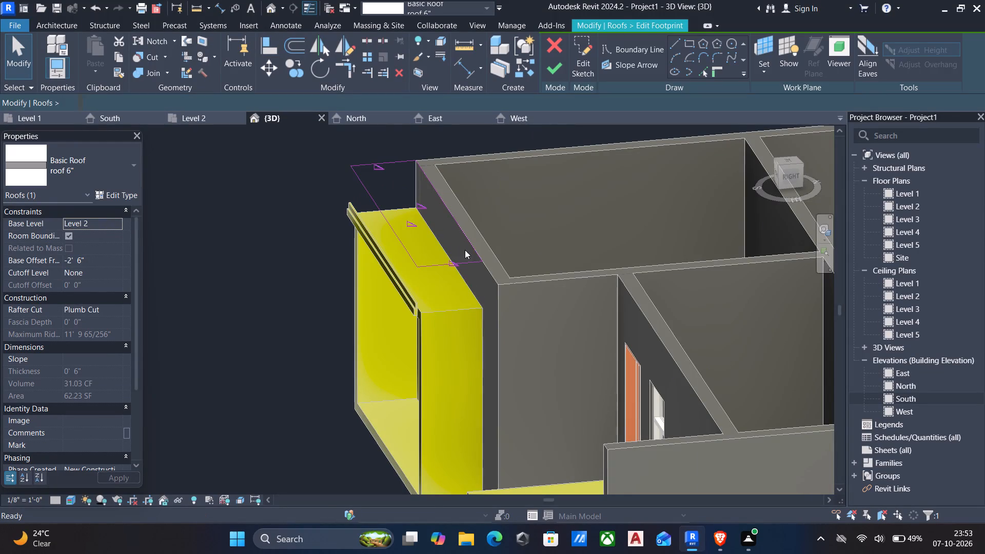
Turn off Defines Slope for the roof's boundary line along the house wall and finish the footprint edit.
{"action": "scroll", "coordinate": [424, 189], "scroll_direction": "up", "scroll_amount": 4}
{"action": "scroll", "coordinate": [443, 230], "scroll_direction": "up", "scroll_amount": 4}
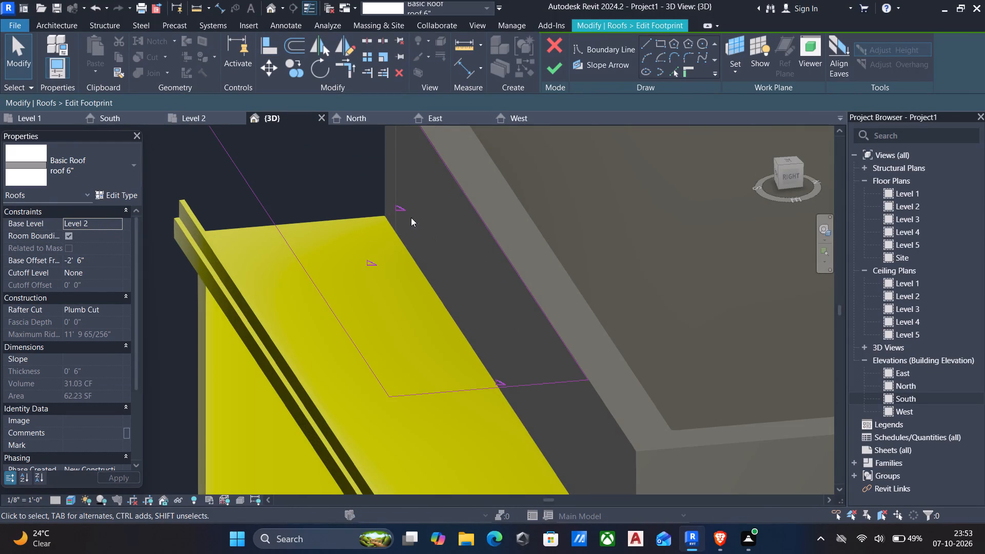
{"action": "left_click", "coordinate": [493, 229]}
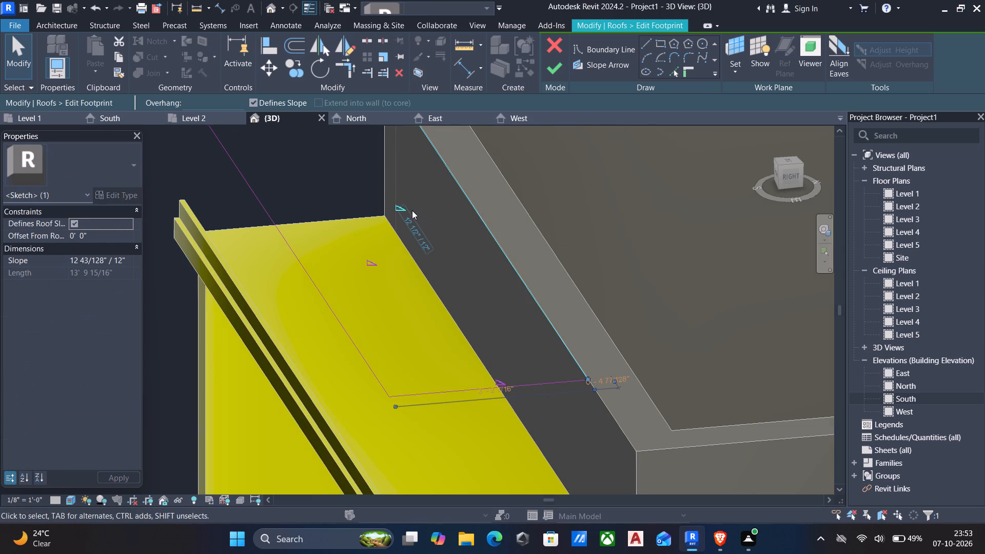
{"action": "scroll", "coordinate": [412, 210], "scroll_direction": "down", "scroll_amount": 1}
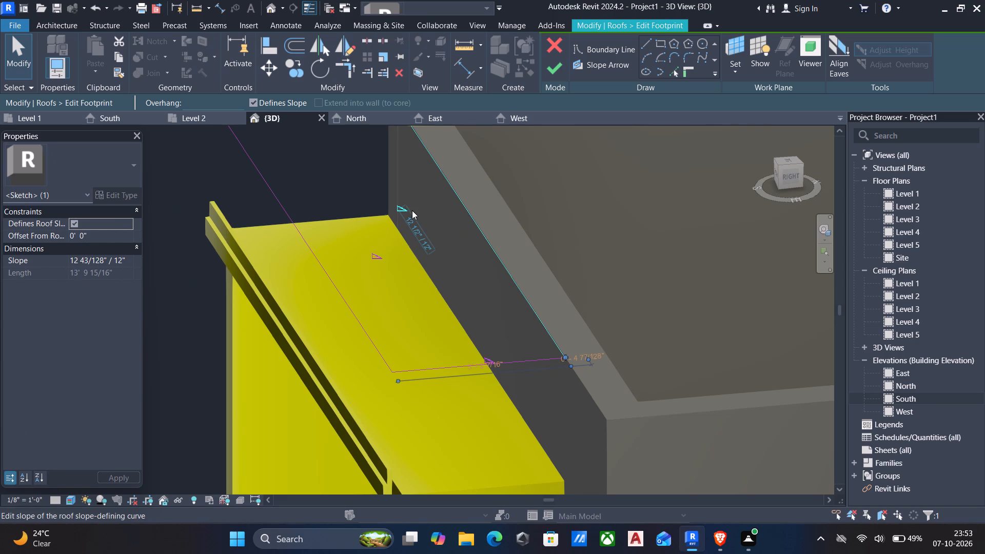
{"action": "scroll", "coordinate": [478, 299], "scroll_direction": "up", "scroll_amount": 5}
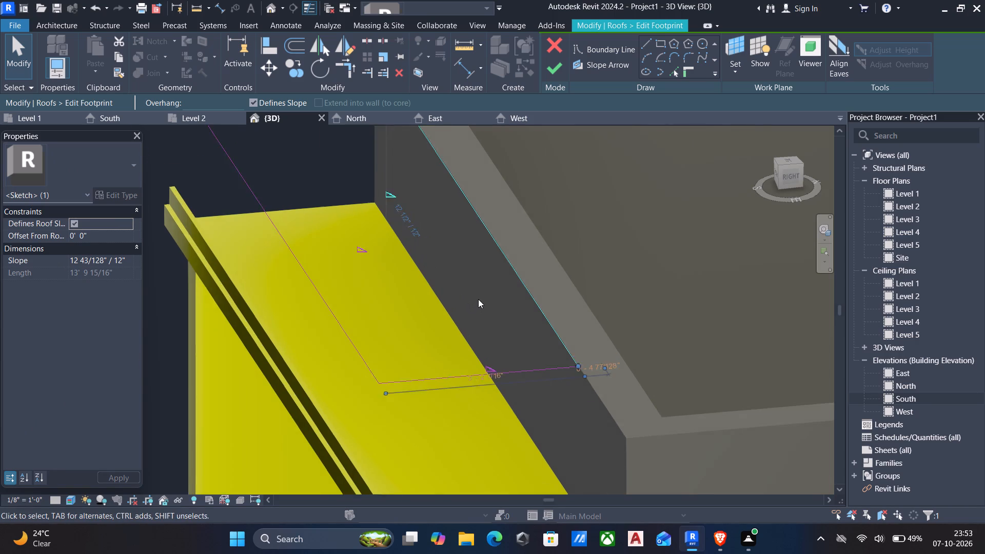
{"action": "scroll", "coordinate": [479, 286], "scroll_direction": "up", "scroll_amount": 5}
{"action": "scroll", "coordinate": [301, 234], "scroll_direction": "down", "scroll_amount": 9}
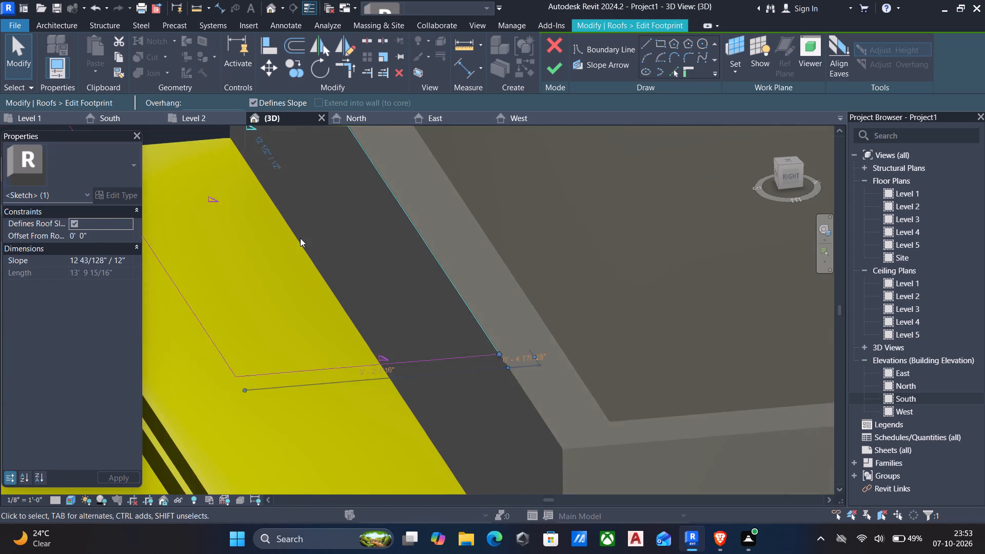
{"action": "left_click", "coordinate": [228, 207]}
{"action": "scroll", "coordinate": [228, 207], "scroll_direction": "down", "scroll_amount": 7}
{"action": "middle_click_drag", "start_coordinate": [253, 257], "coordinate": [352, 330]}
{"action": "scroll", "coordinate": [354, 330], "scroll_direction": "up", "scroll_amount": 1}
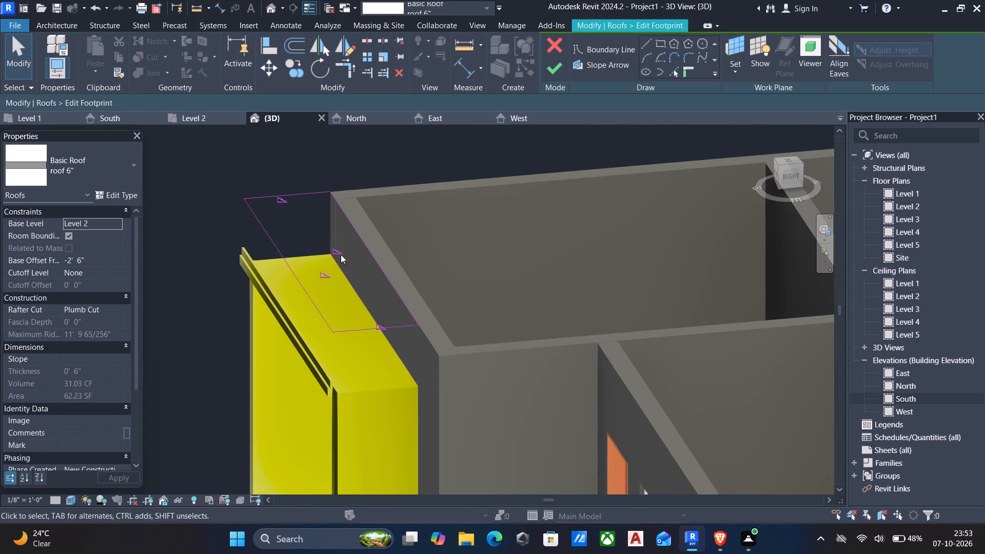
{"action": "left_click", "coordinate": [340, 251]}
{"action": "scroll", "coordinate": [340, 251], "scroll_direction": "up", "scroll_amount": 5}
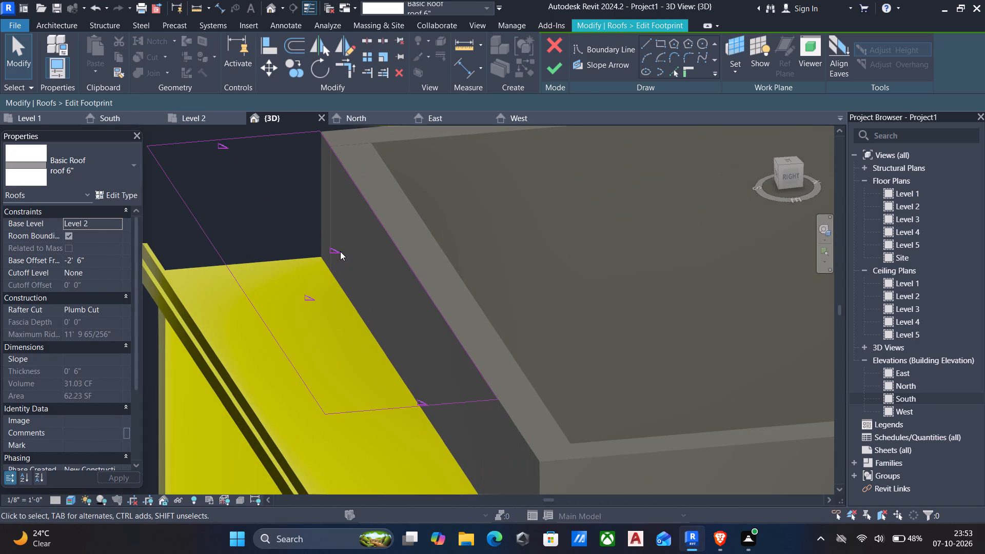
{"action": "scroll", "coordinate": [325, 263], "scroll_direction": "up", "scroll_amount": 3}
{"action": "left_click", "coordinate": [336, 244]}
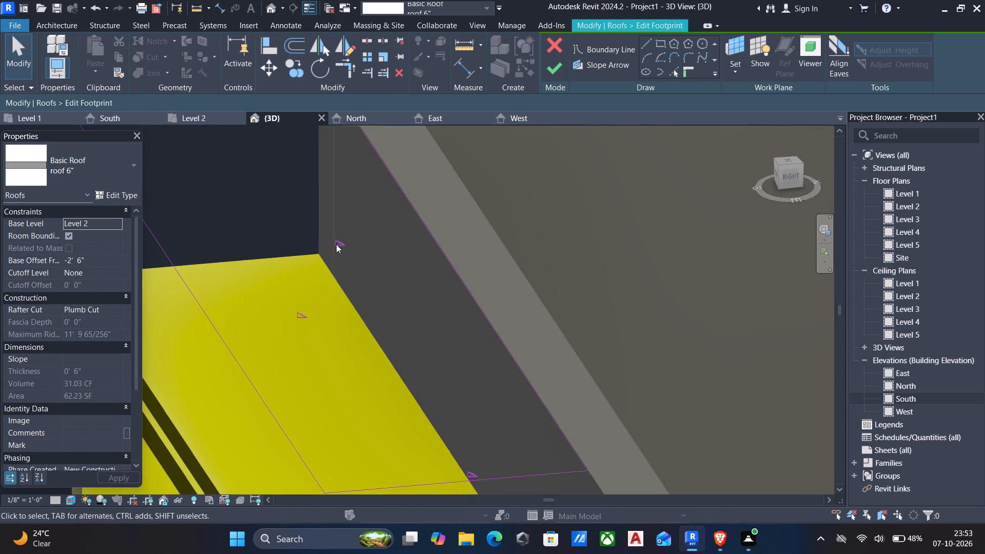
{"action": "left_click_drag", "start_coordinate": [505, 288], "coordinate": [404, 284]}
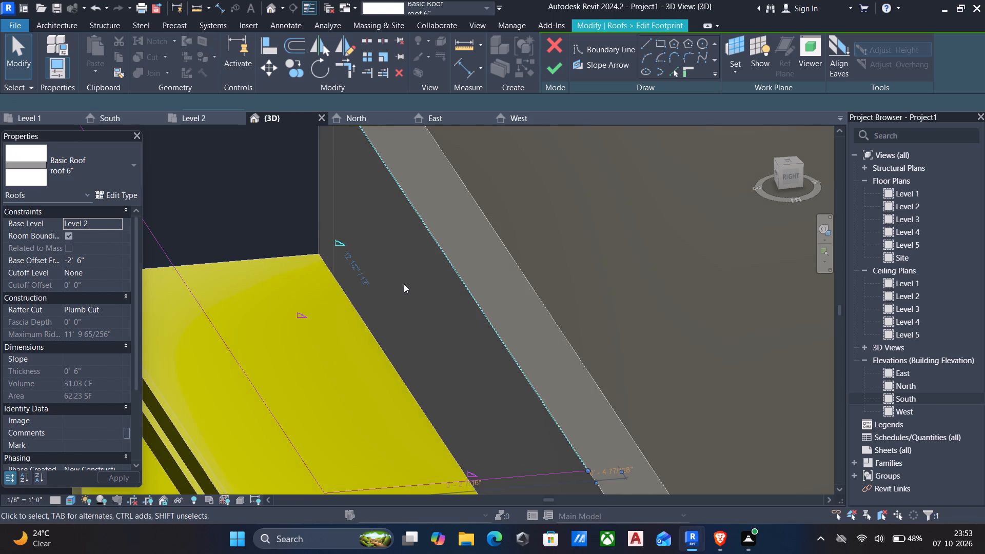
{"action": "left_click", "coordinate": [251, 100]}
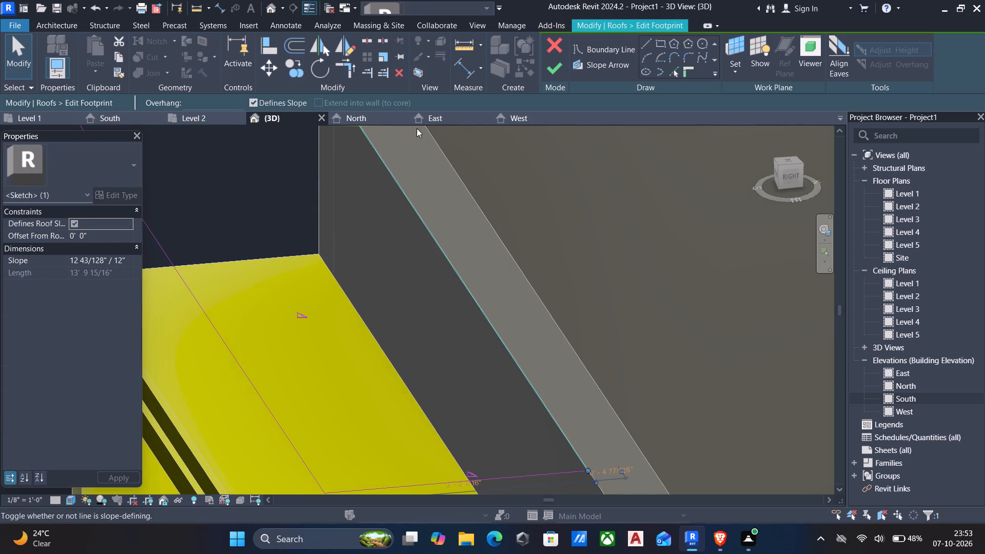
{"action": "left_click", "coordinate": [556, 62]}
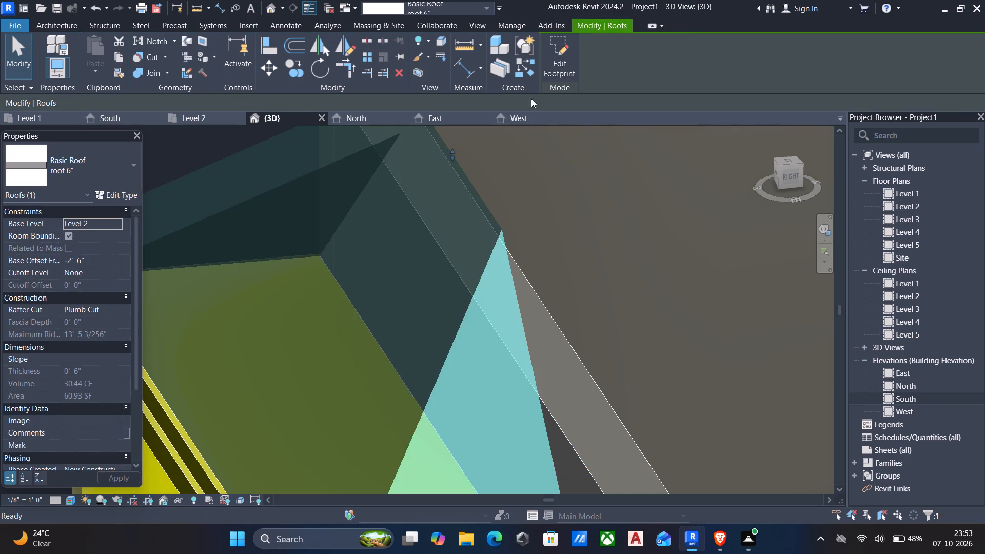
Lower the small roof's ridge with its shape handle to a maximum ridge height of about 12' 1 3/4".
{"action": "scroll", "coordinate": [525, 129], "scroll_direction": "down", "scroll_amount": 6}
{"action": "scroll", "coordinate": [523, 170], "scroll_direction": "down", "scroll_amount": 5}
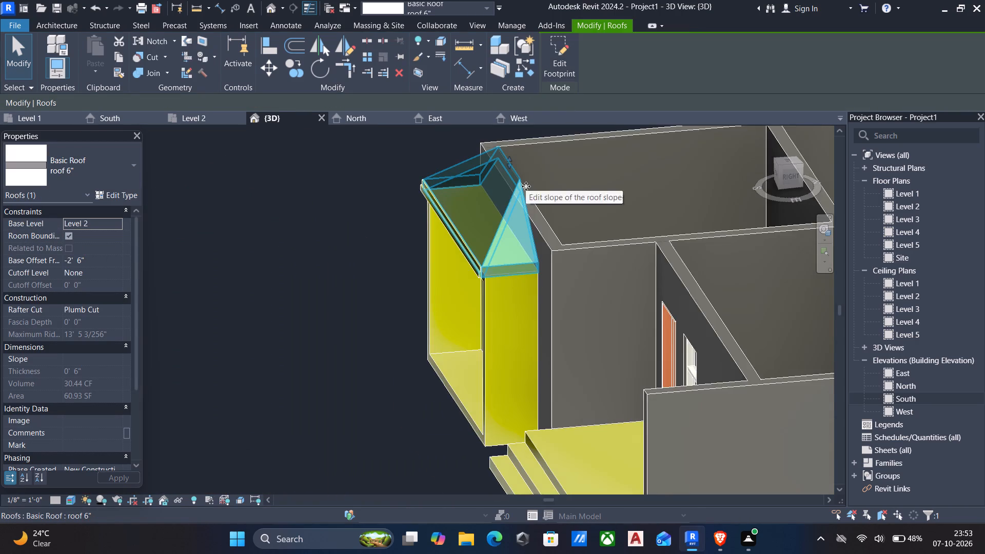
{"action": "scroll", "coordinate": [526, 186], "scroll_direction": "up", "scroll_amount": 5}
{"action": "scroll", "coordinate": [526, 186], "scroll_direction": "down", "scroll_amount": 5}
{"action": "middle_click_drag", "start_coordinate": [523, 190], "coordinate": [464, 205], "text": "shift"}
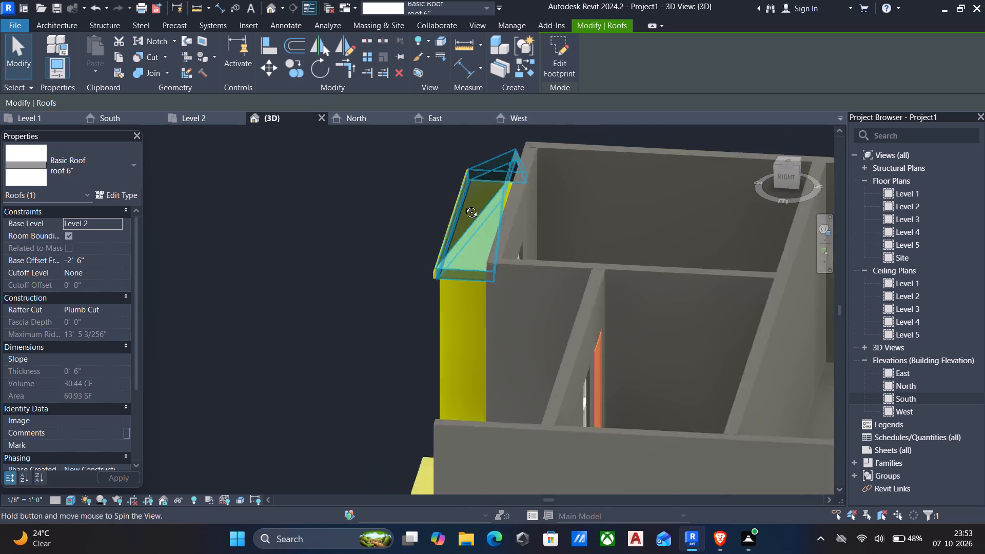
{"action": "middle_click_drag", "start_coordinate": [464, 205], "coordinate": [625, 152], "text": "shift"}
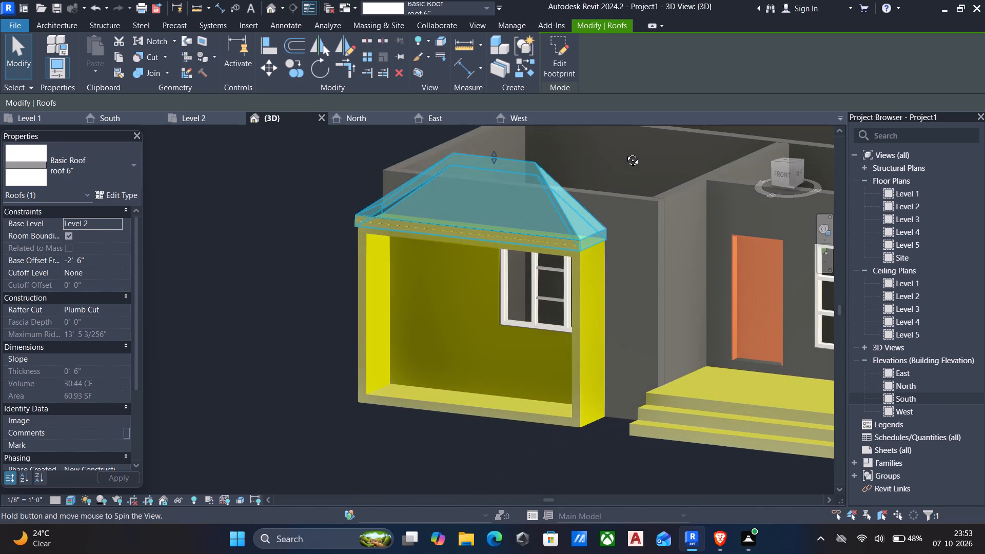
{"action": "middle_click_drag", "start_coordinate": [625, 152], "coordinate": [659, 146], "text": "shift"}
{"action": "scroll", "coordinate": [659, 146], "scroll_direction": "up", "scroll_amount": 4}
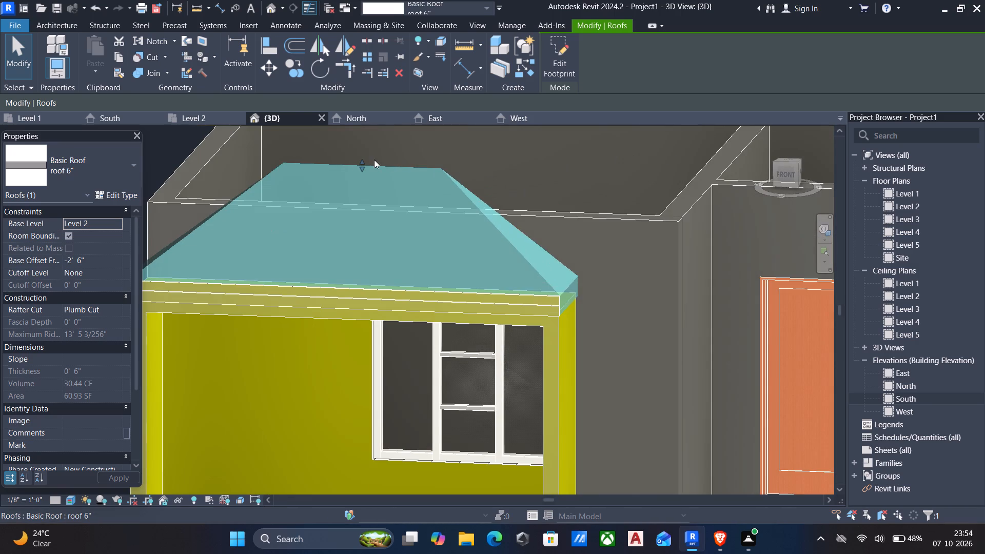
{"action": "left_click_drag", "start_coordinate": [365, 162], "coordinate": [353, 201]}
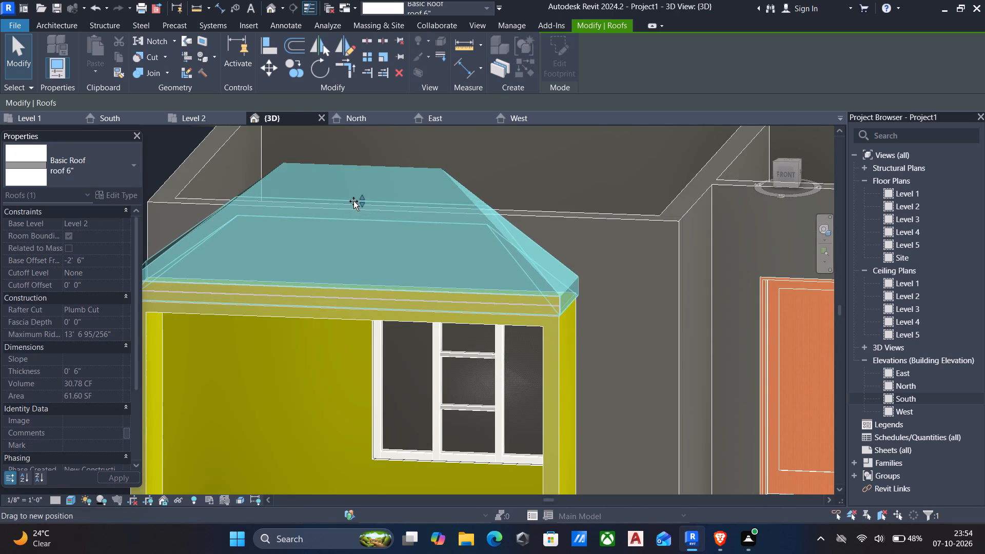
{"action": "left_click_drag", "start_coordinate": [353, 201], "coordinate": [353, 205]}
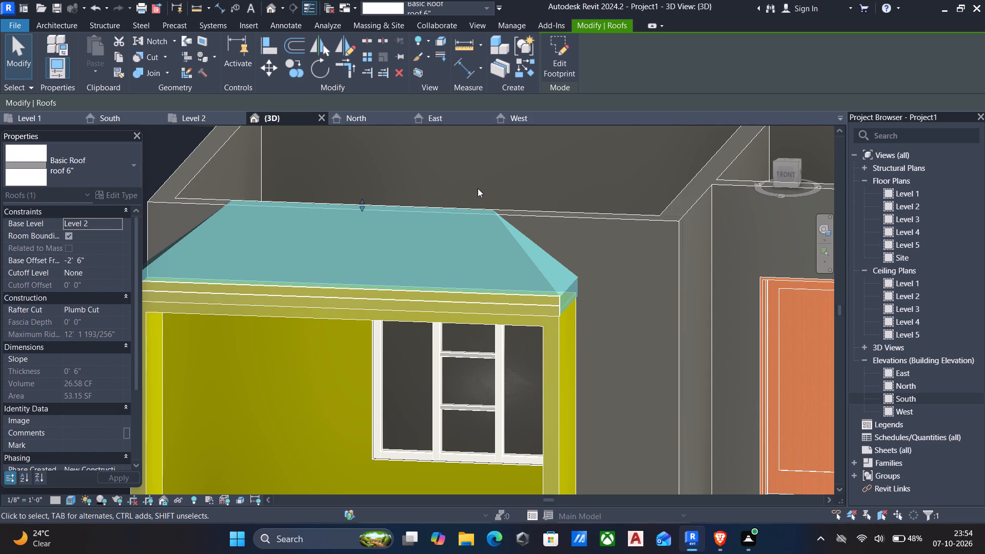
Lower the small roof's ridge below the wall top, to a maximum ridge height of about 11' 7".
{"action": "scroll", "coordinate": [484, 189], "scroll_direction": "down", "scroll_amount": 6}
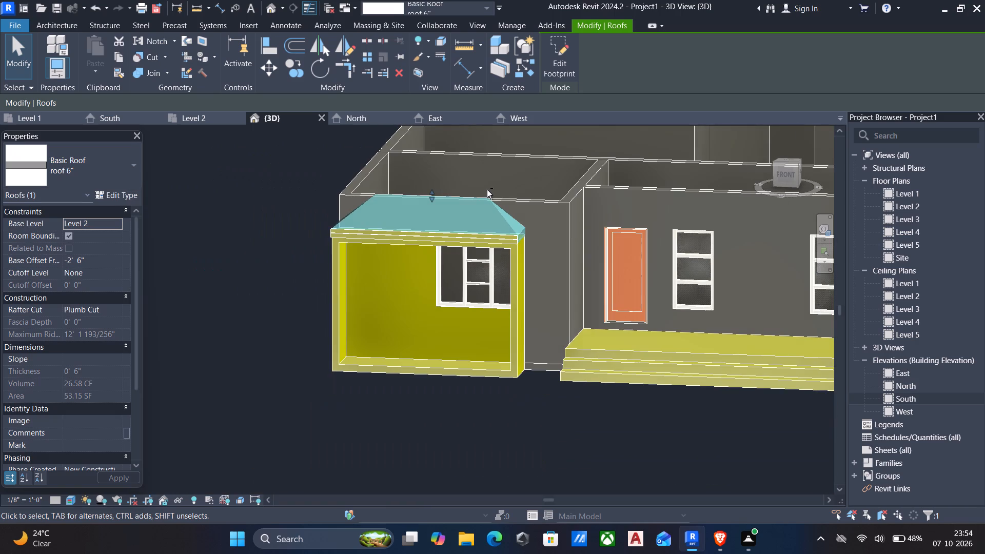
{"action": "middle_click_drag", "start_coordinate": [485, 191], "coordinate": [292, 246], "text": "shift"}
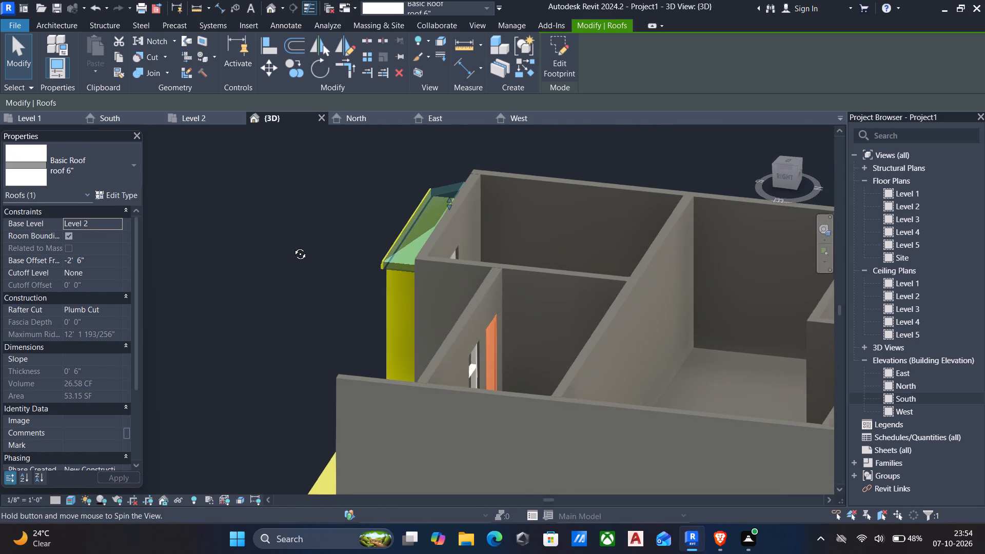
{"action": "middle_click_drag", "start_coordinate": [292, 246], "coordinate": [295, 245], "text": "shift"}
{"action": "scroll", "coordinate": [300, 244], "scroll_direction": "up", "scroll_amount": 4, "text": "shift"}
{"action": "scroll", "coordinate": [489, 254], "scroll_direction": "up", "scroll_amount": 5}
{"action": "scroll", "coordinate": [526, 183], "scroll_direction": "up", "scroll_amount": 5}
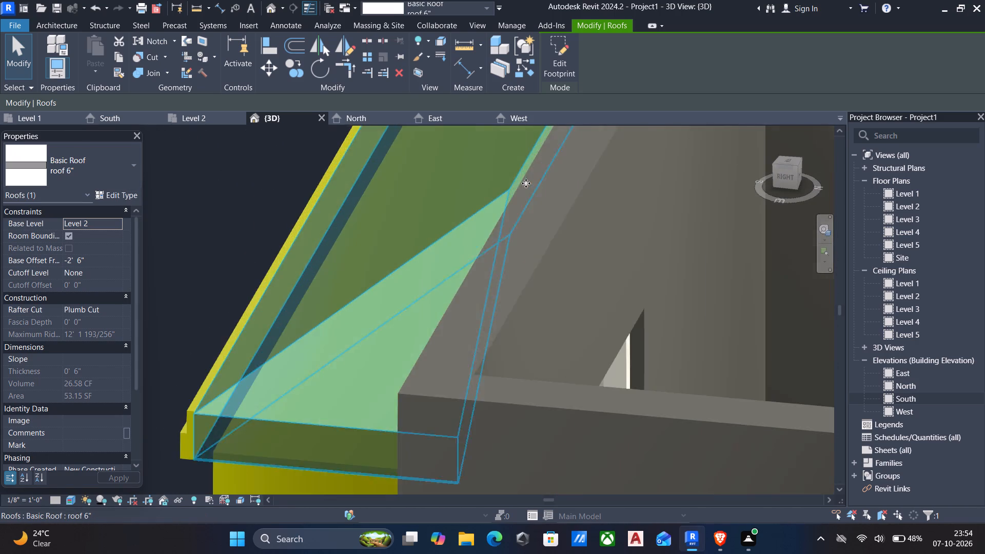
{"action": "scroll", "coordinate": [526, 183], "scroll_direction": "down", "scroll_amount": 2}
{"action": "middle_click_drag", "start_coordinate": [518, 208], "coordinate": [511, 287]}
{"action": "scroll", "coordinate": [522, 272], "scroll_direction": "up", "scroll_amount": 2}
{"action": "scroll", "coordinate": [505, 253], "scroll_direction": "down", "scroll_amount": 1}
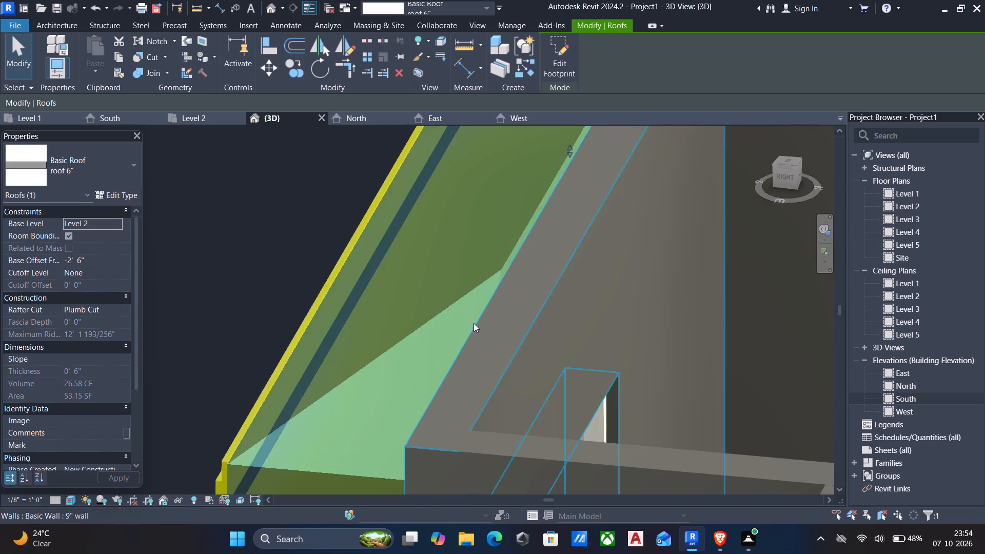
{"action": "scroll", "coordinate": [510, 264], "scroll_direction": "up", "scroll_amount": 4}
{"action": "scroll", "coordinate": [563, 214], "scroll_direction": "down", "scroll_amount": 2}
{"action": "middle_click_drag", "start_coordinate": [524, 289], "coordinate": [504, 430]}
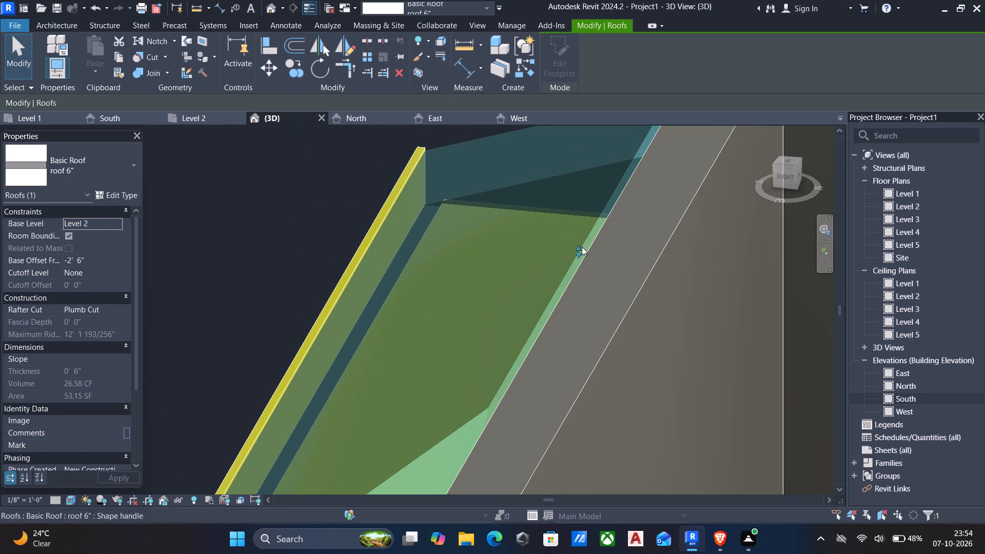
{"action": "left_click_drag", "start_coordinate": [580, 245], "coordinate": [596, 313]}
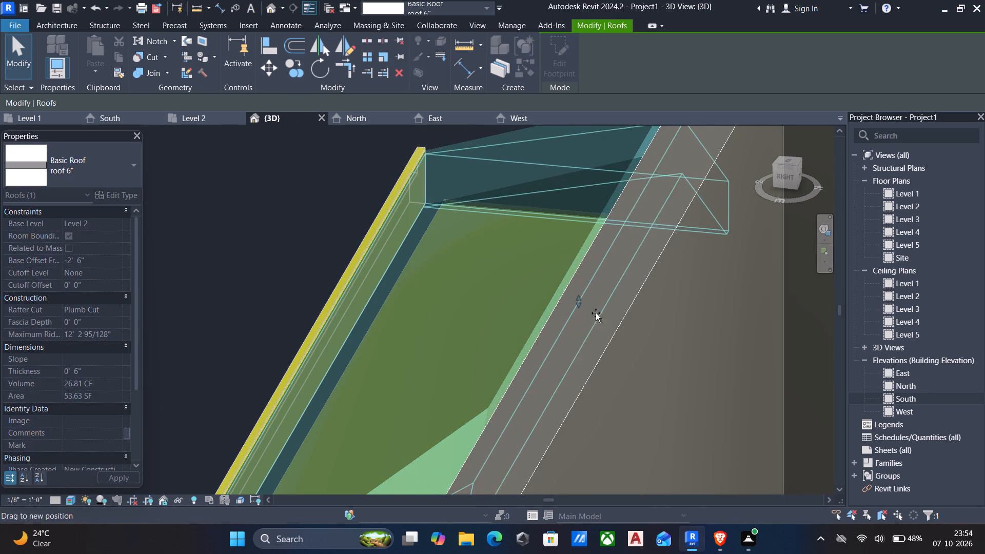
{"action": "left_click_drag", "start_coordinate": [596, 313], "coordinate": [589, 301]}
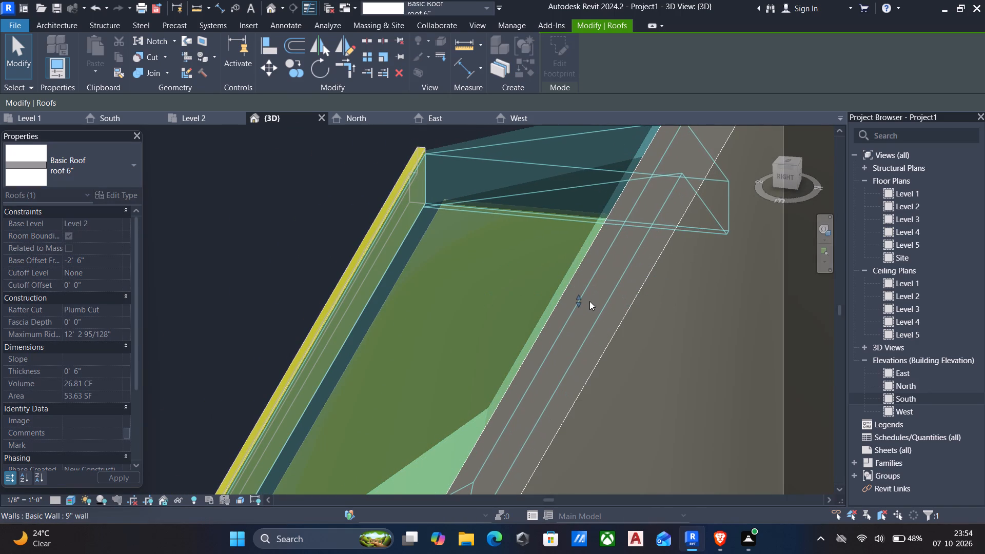
Raise the small roof's ridge to the outer top edge of the house wall, at about 12' 0" maximum ridge height.
{"action": "scroll", "coordinate": [589, 301], "scroll_direction": "down", "scroll_amount": 6}
{"action": "middle_click_drag", "start_coordinate": [586, 309], "coordinate": [755, 236], "text": "shift"}
{"action": "scroll", "coordinate": [756, 236], "scroll_direction": "up", "scroll_amount": 1}
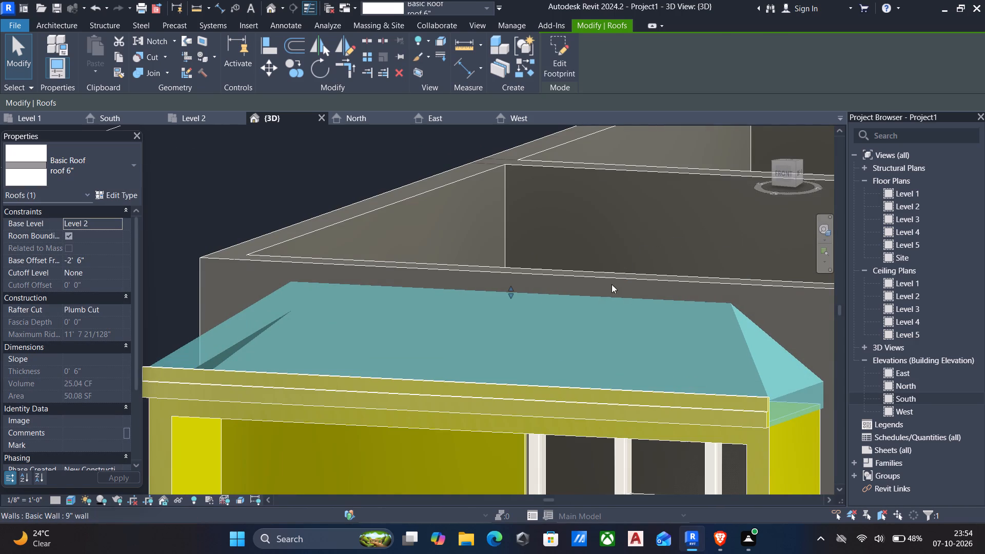
{"action": "scroll", "coordinate": [513, 289], "scroll_direction": "up", "scroll_amount": 4}
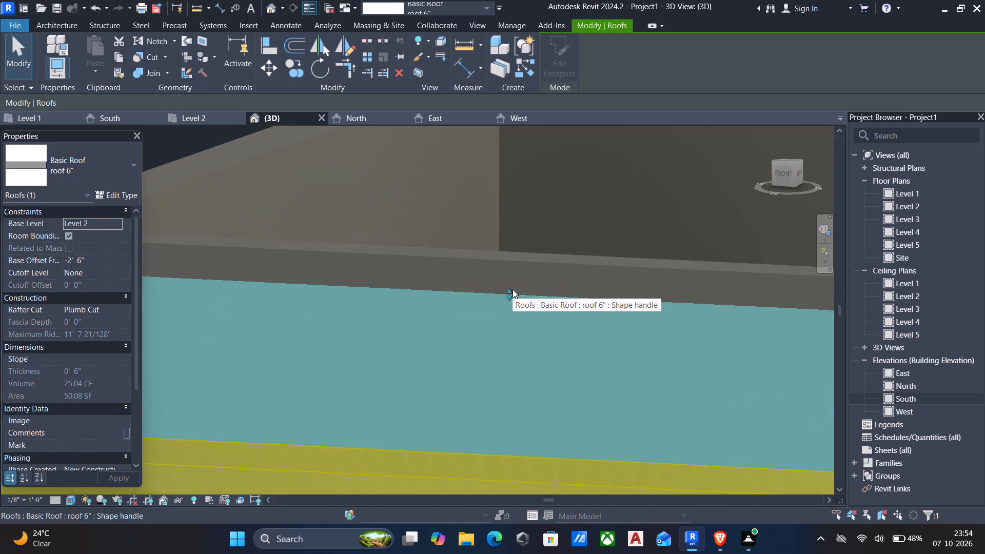
{"action": "left_click_drag", "start_coordinate": [510, 290], "coordinate": [508, 268]}
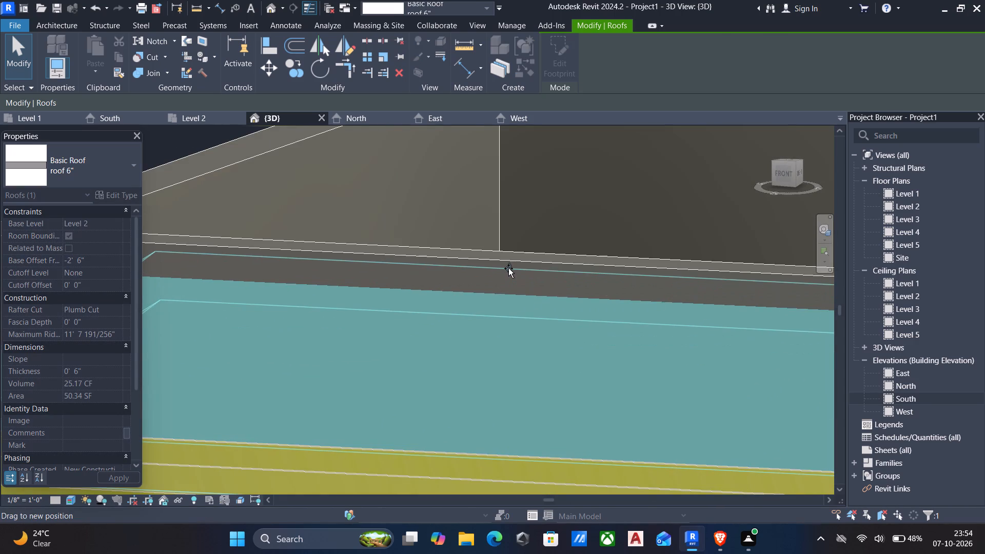
{"action": "left_click_drag", "start_coordinate": [508, 268], "coordinate": [501, 263]}
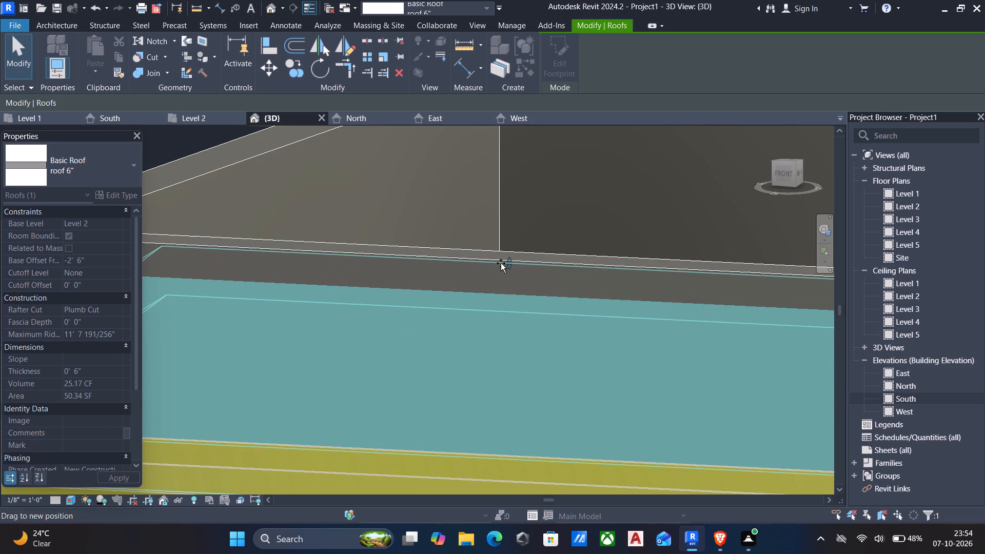
{"action": "left_click_drag", "start_coordinate": [501, 263], "coordinate": [502, 261]}
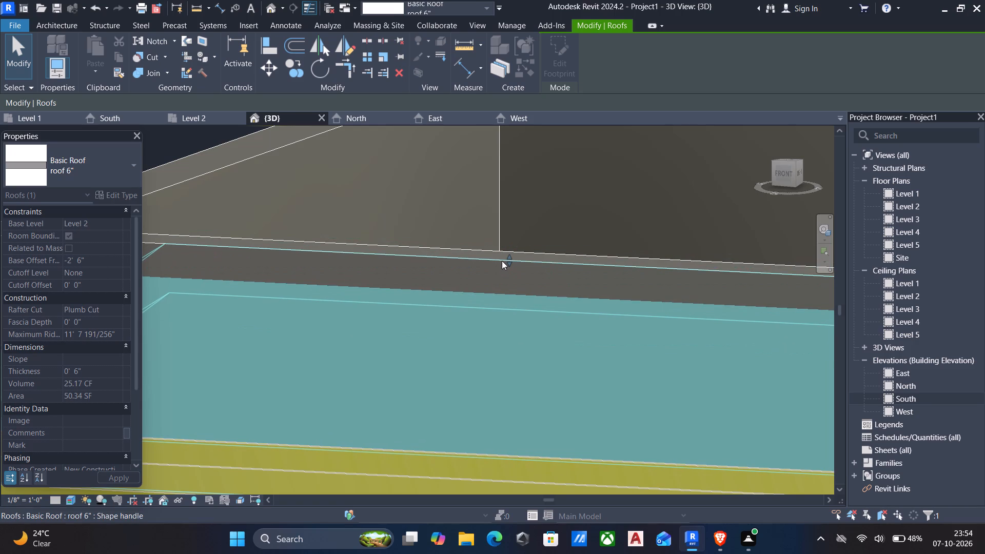
{"action": "scroll", "coordinate": [502, 262], "scroll_direction": "down", "scroll_amount": 6}
{"action": "scroll", "coordinate": [502, 263], "scroll_direction": "up", "scroll_amount": 2}
{"action": "scroll", "coordinate": [504, 282], "scroll_direction": "down", "scroll_amount": 5}
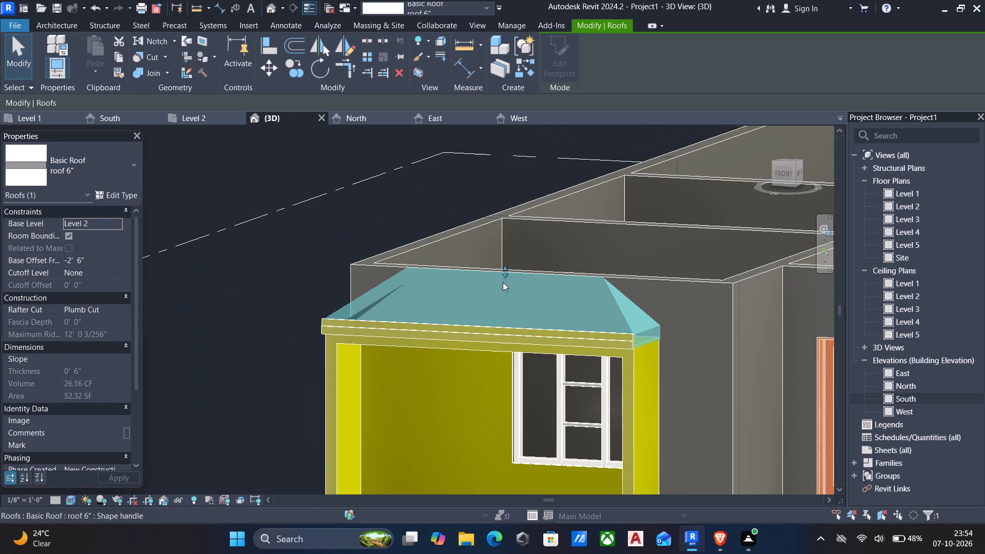
{"action": "key", "text": "Escape"}
Examine the adjusted roof from the front and side, checking how its ridge and hip end meet the house wall.
{"action": "scroll", "coordinate": [514, 308], "scroll_direction": "down", "scroll_amount": 5}
{"action": "middle_click_drag", "start_coordinate": [515, 311], "coordinate": [398, 351], "text": "shift"}
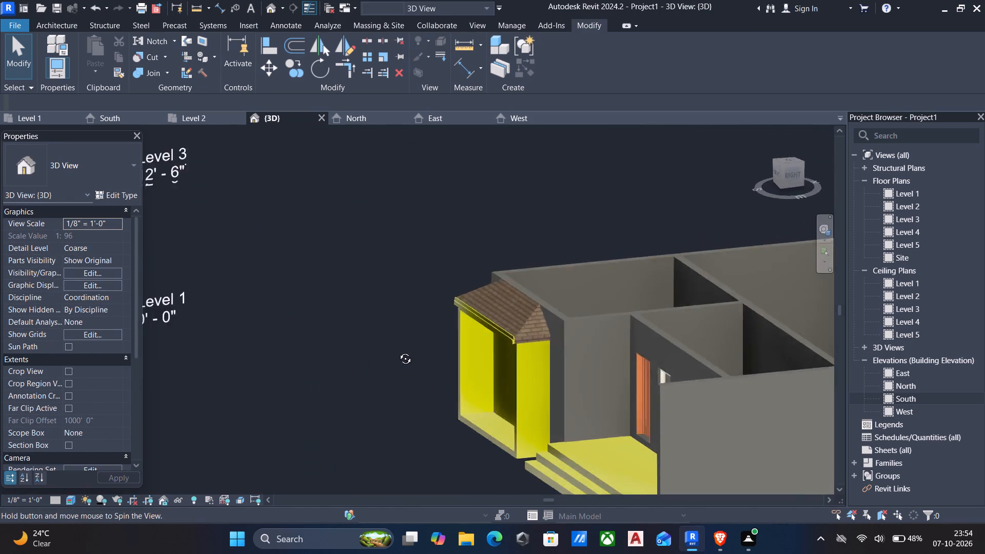
{"action": "middle_click_drag", "start_coordinate": [398, 351], "coordinate": [563, 338], "text": "shift"}
{"action": "scroll", "coordinate": [564, 338], "scroll_direction": "up", "scroll_amount": 6}
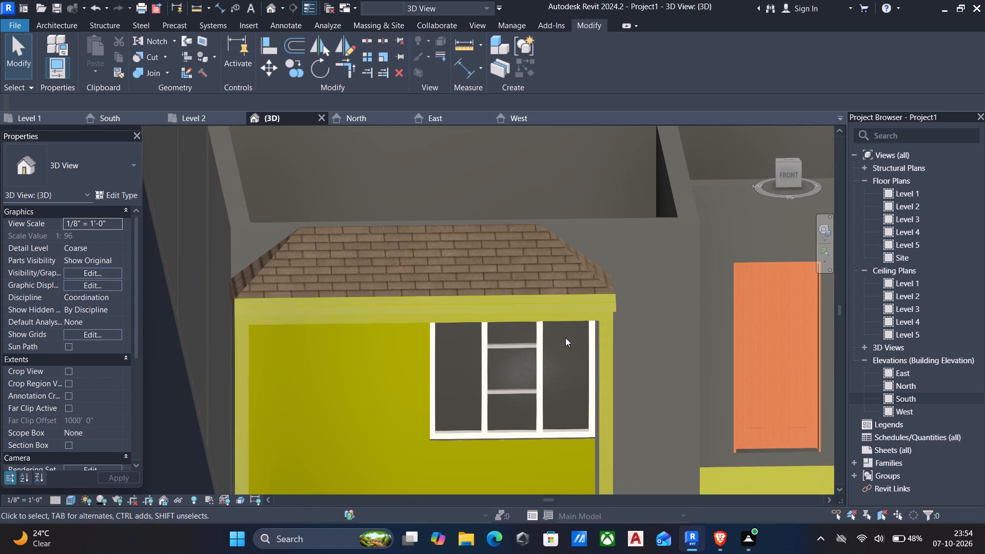
{"action": "scroll", "coordinate": [529, 326], "scroll_direction": "down", "scroll_amount": 1}
{"action": "middle_click_drag", "start_coordinate": [529, 326], "coordinate": [428, 343], "text": "shift"}
{"action": "scroll", "coordinate": [476, 345], "scroll_direction": "up", "scroll_amount": 6}
{"action": "scroll", "coordinate": [520, 352], "scroll_direction": "down", "scroll_amount": 1}
{"action": "middle_click_drag", "start_coordinate": [520, 353], "coordinate": [501, 359], "text": "shift"}
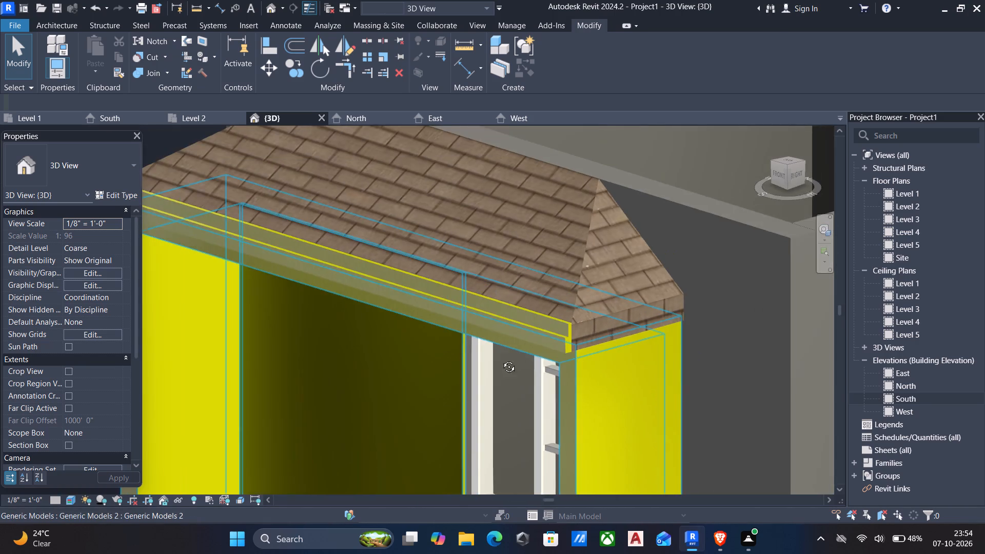
{"action": "middle_click_drag", "start_coordinate": [501, 359], "coordinate": [474, 364], "text": "shift"}
{"action": "scroll", "coordinate": [484, 353], "scroll_direction": "up", "scroll_amount": 1}
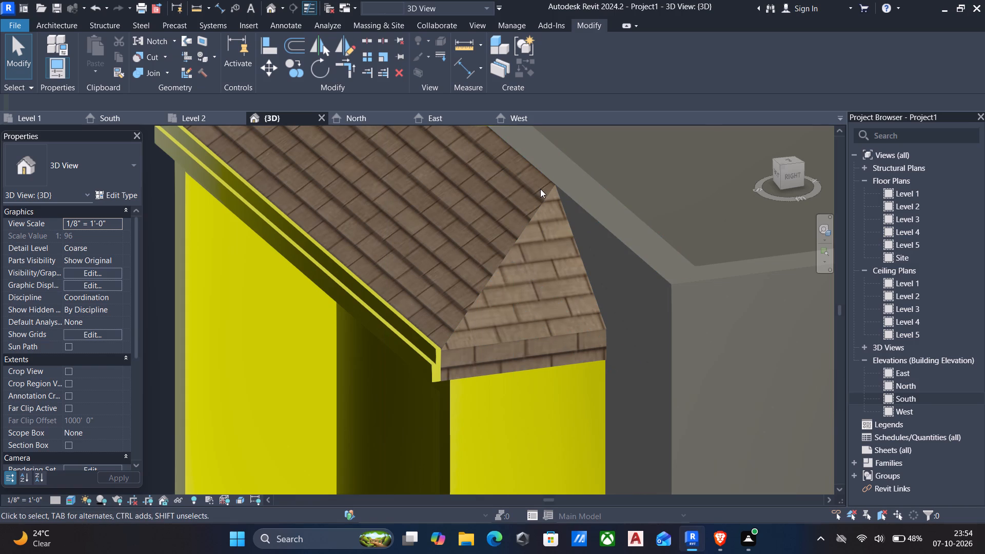
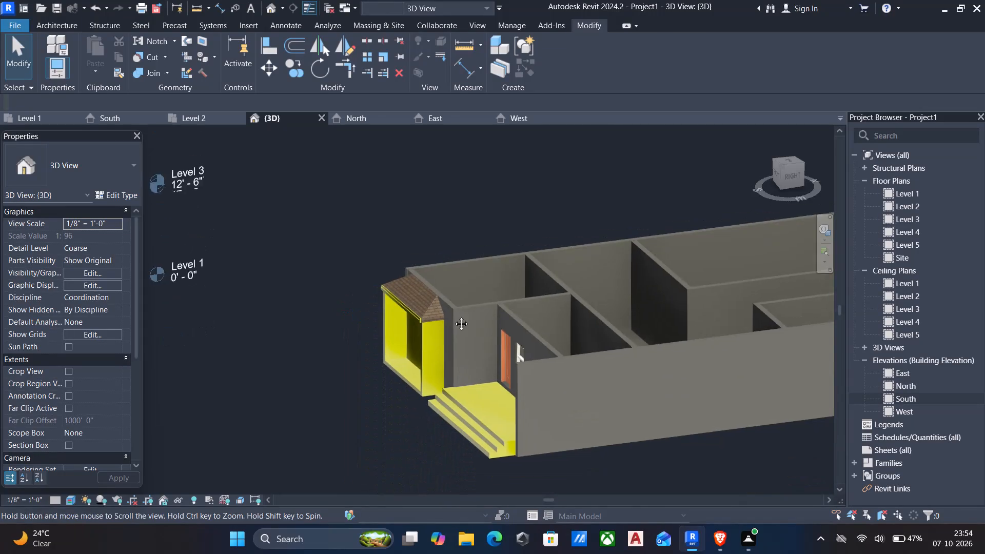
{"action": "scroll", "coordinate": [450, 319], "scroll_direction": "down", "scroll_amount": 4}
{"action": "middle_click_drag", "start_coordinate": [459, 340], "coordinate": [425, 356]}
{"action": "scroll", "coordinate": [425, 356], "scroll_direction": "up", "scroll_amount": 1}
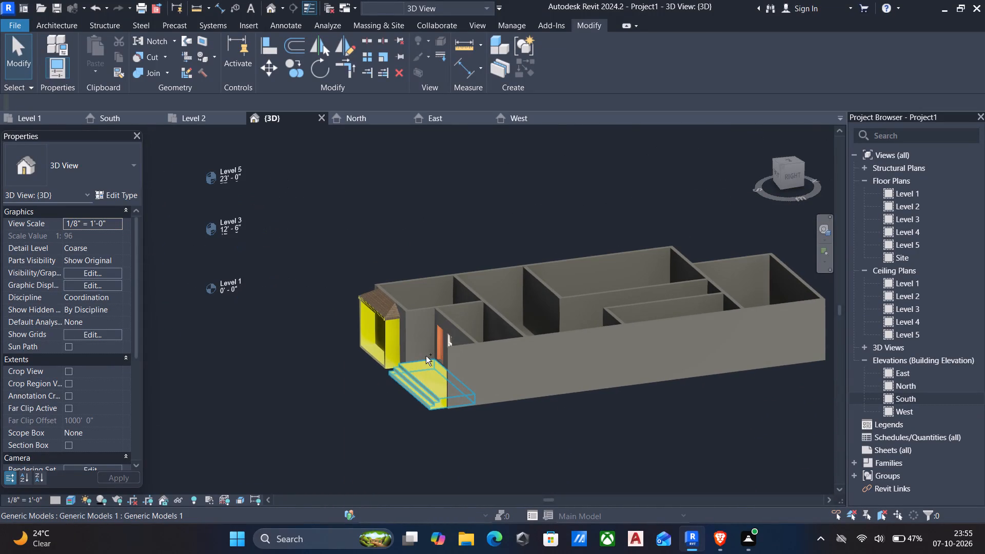
Save the project in the Documents folder as "Modern Tropical Duplex House Elevation 08", taking the title text from the clipboard history.
{"action": "key", "text": "ctrl+s"}
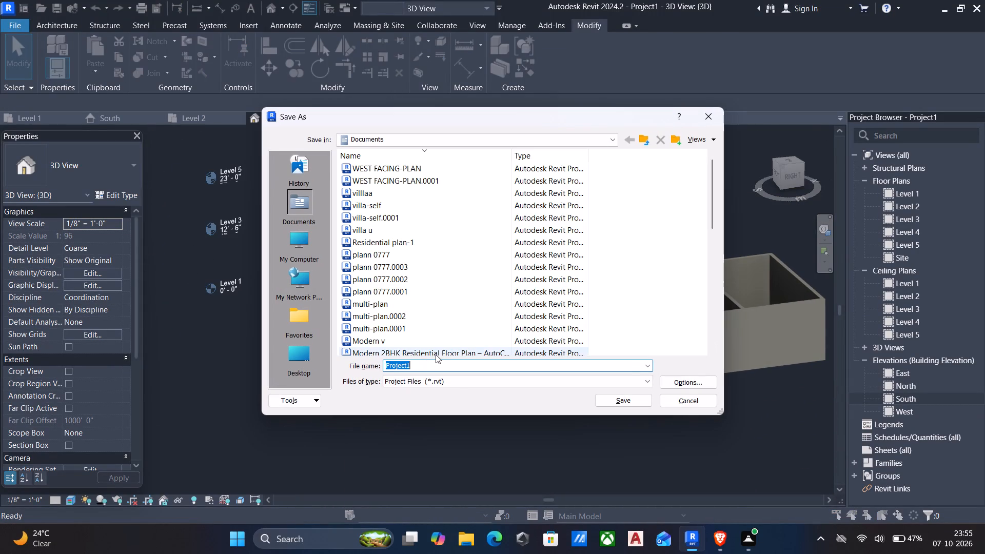
{"action": "key", "text": "BackSpace"}
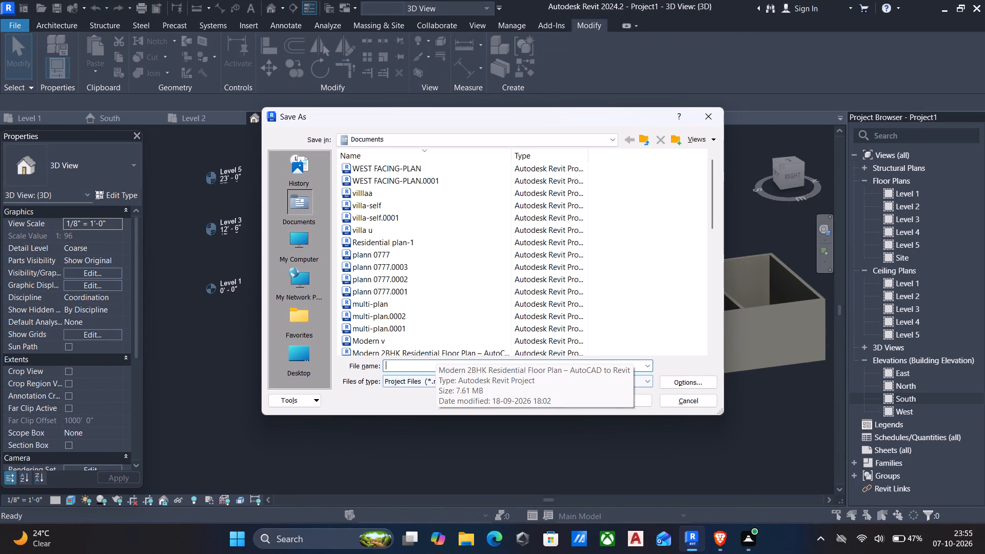
{"action": "left_click", "coordinate": [412, 367]}
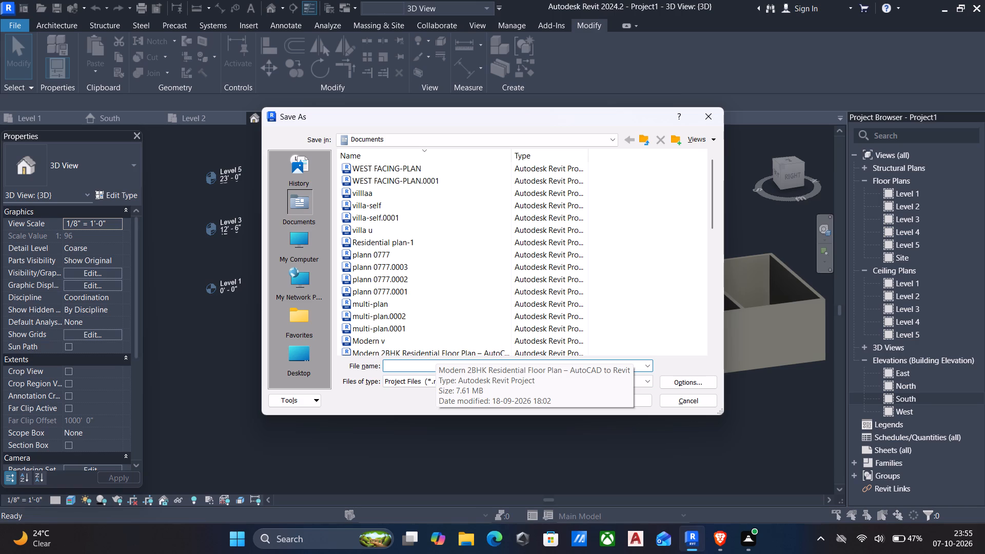
{"action": "key", "text": "super+v"}
{"action": "key", "text": "Down"}
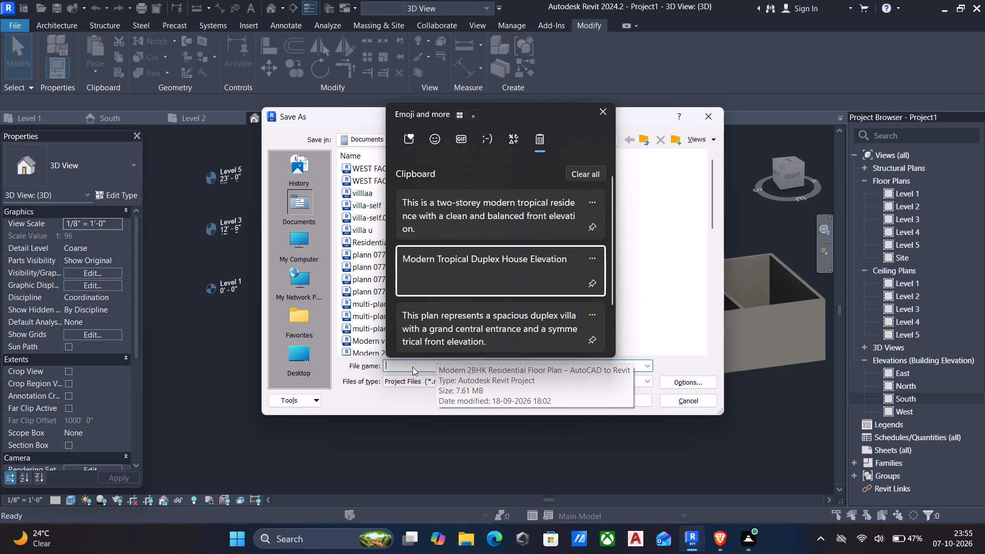
{"action": "key", "text": "Return"}
{"action": "key", "text": "ctrl+v"}
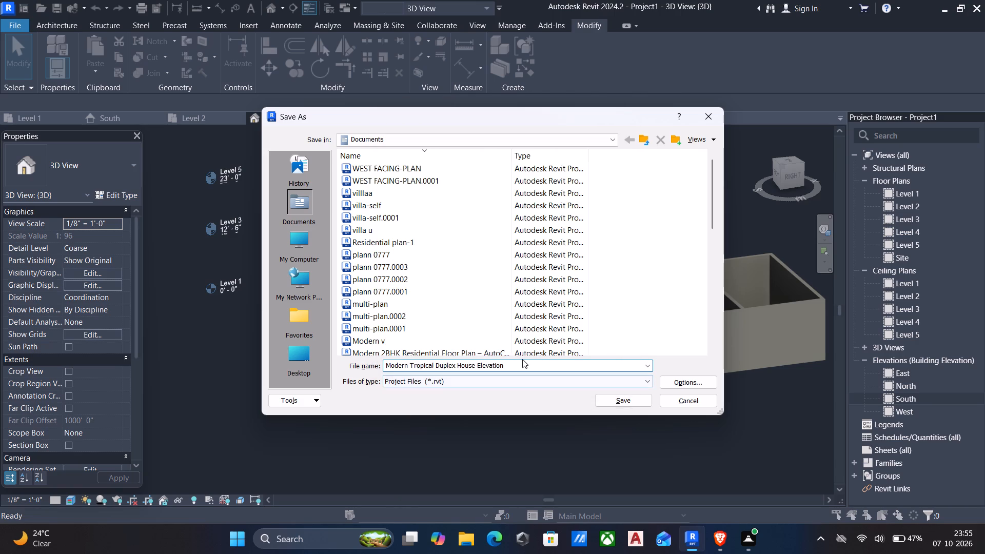
{"action": "left_click", "coordinate": [522, 359]}
{"action": "key", "text": "space"}
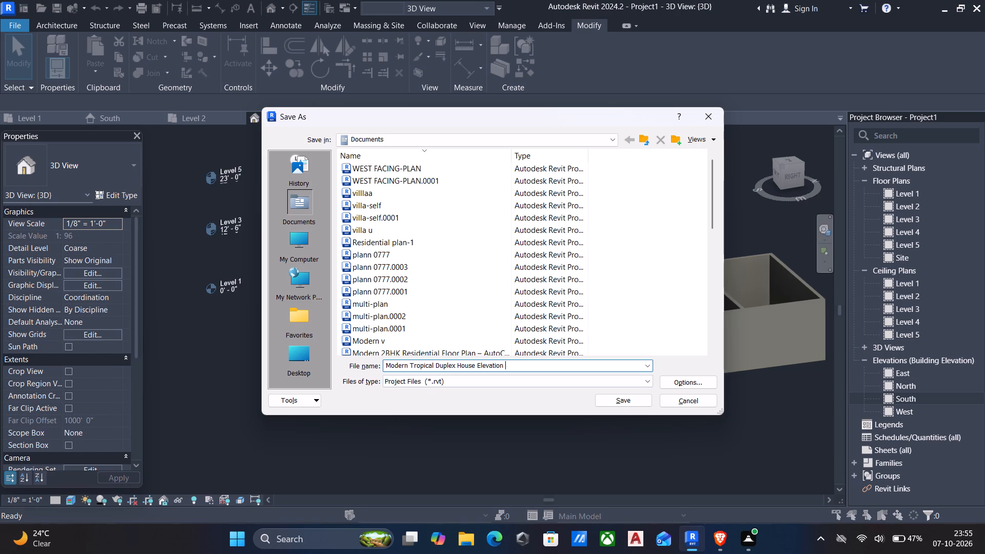
{"action": "type", "text": "0"}
{"action": "key", "text": "8"}
{"action": "left_click", "coordinate": [626, 397]}
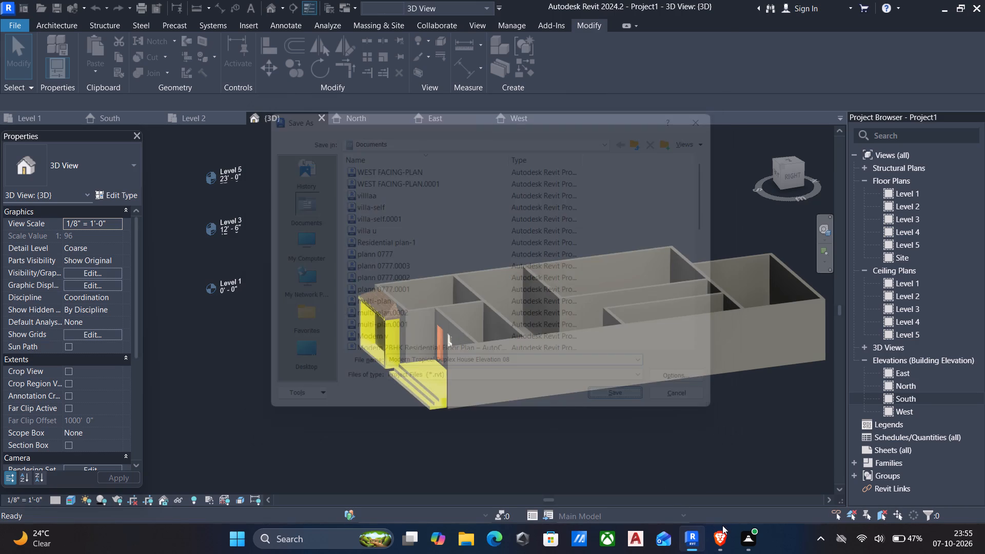
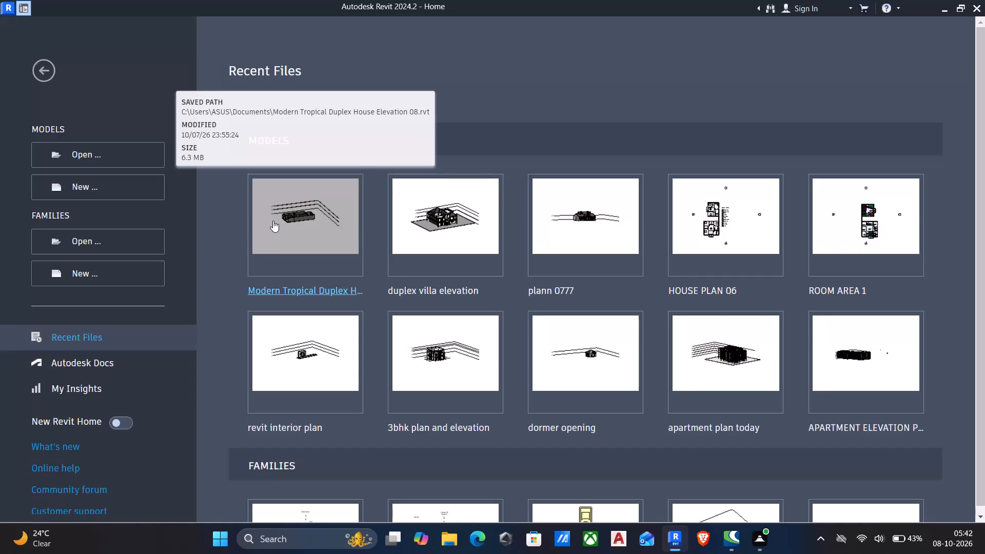
Open the recent project "Modern Tropical Duplex House Elevation 08" and dismiss the system update notification.
{"action": "left_click", "coordinate": [273, 221]}
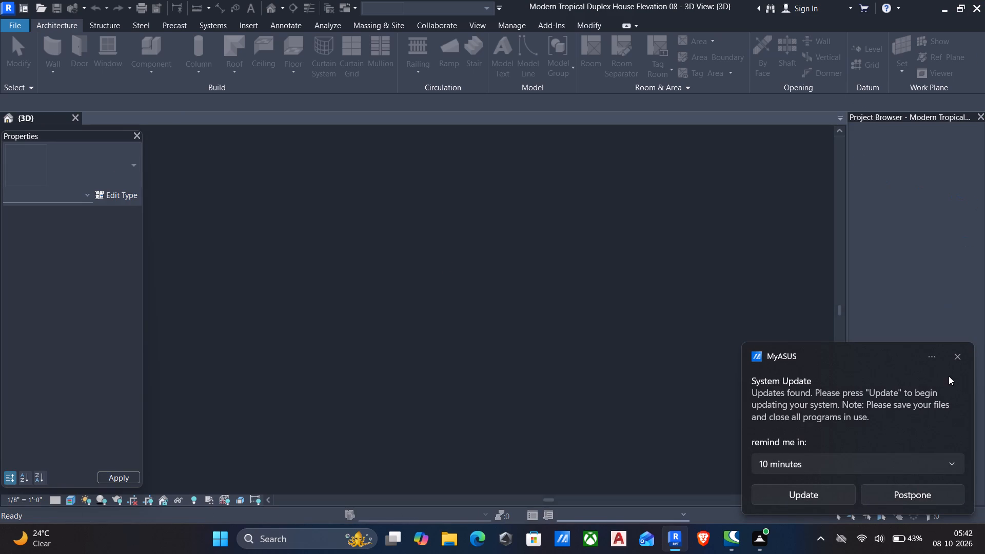
{"action": "left_click", "coordinate": [955, 355]}
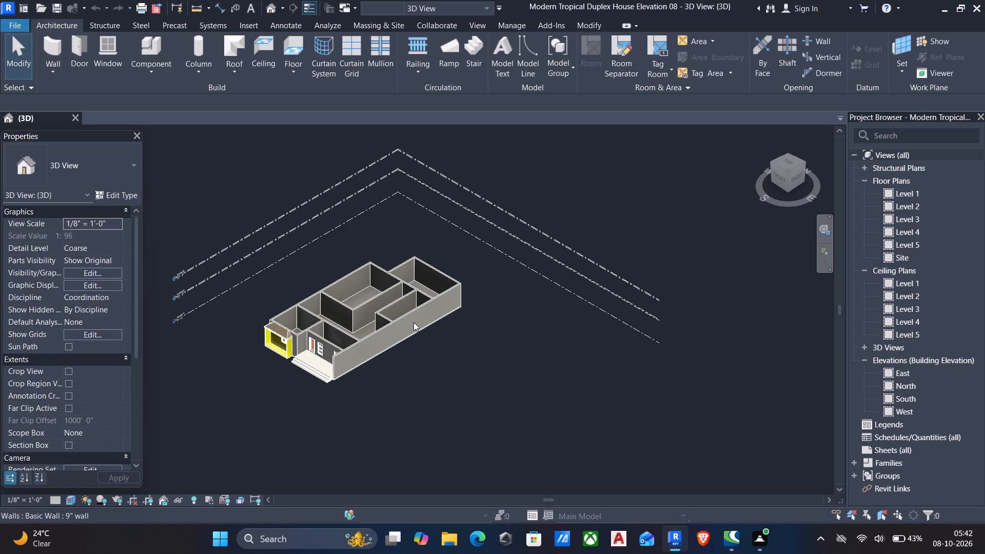
Change the 3D view's visual style to a shaded display with visible edges.
{"action": "scroll", "coordinate": [248, 353], "scroll_direction": "up", "scroll_amount": 10}
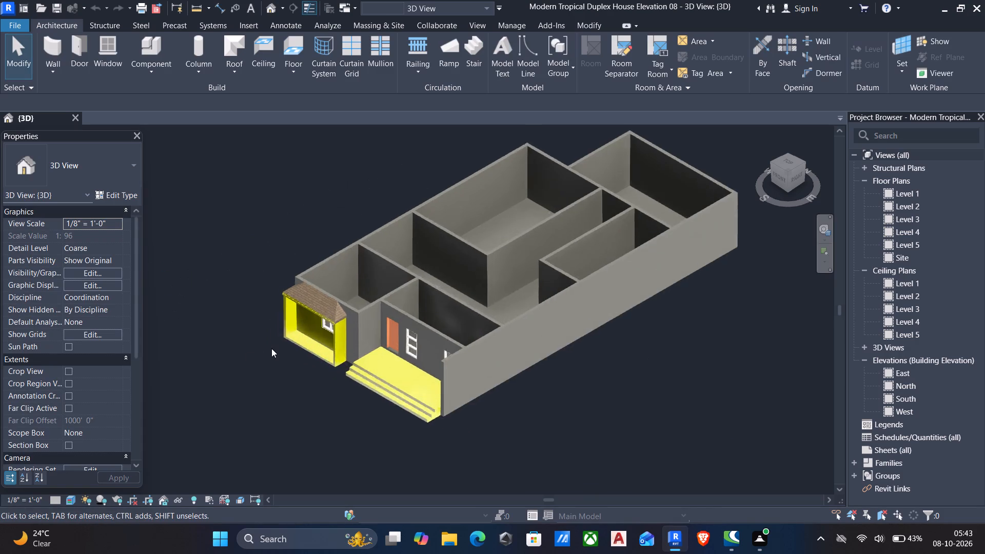
{"action": "left_click", "coordinate": [70, 503]}
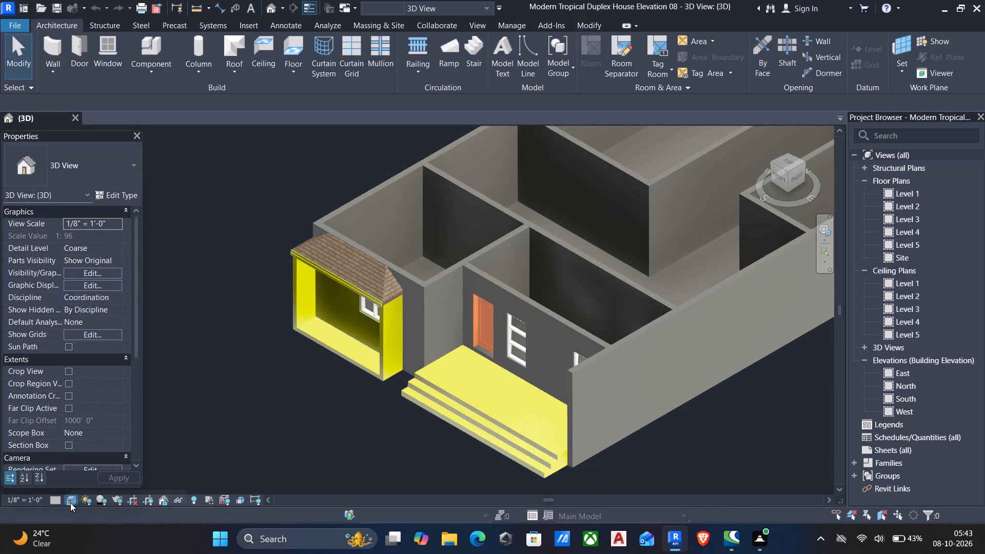
{"action": "left_click", "coordinate": [83, 443]}
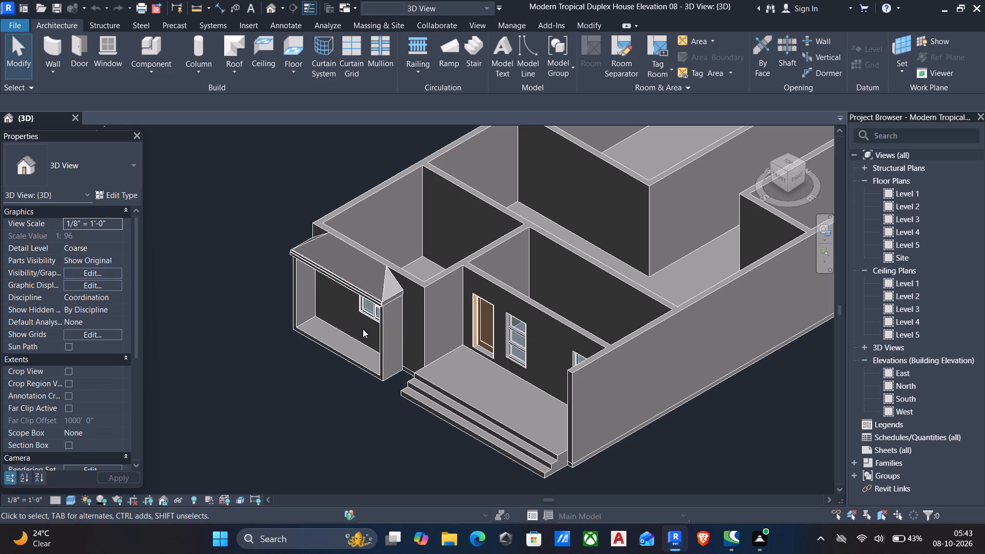
Open the generic model surround around the front window for in-place editing.
{"action": "scroll", "coordinate": [363, 329], "scroll_direction": "down", "scroll_amount": 6}
{"action": "middle_click_drag", "start_coordinate": [363, 331], "coordinate": [501, 247], "text": "shift"}
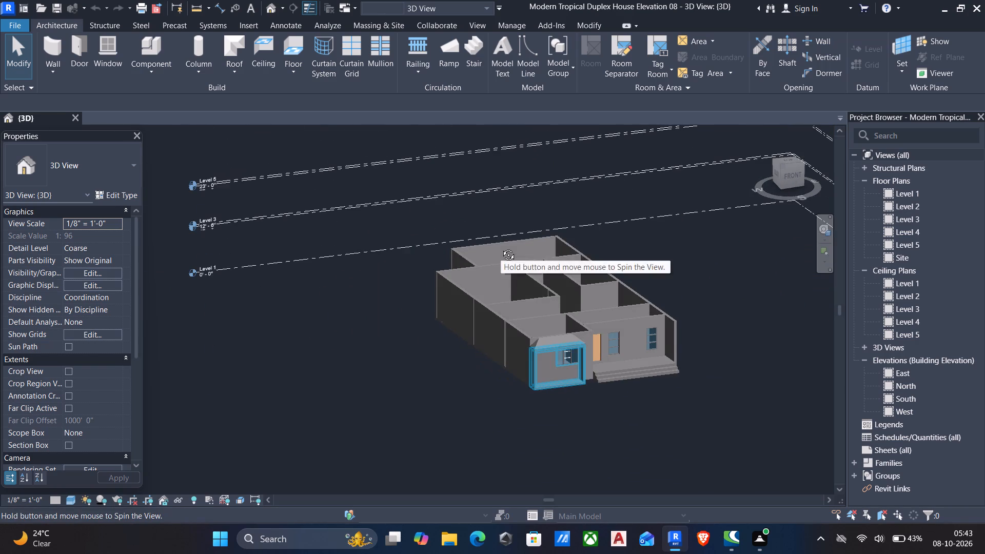
{"action": "middle_click_drag", "start_coordinate": [501, 247], "coordinate": [499, 248], "text": "shift"}
{"action": "scroll", "coordinate": [499, 248], "scroll_direction": "up", "scroll_amount": 7}
{"action": "middle_click_drag", "start_coordinate": [545, 343], "coordinate": [509, 278]}
{"action": "scroll", "coordinate": [545, 344], "scroll_direction": "down", "scroll_amount": 1}
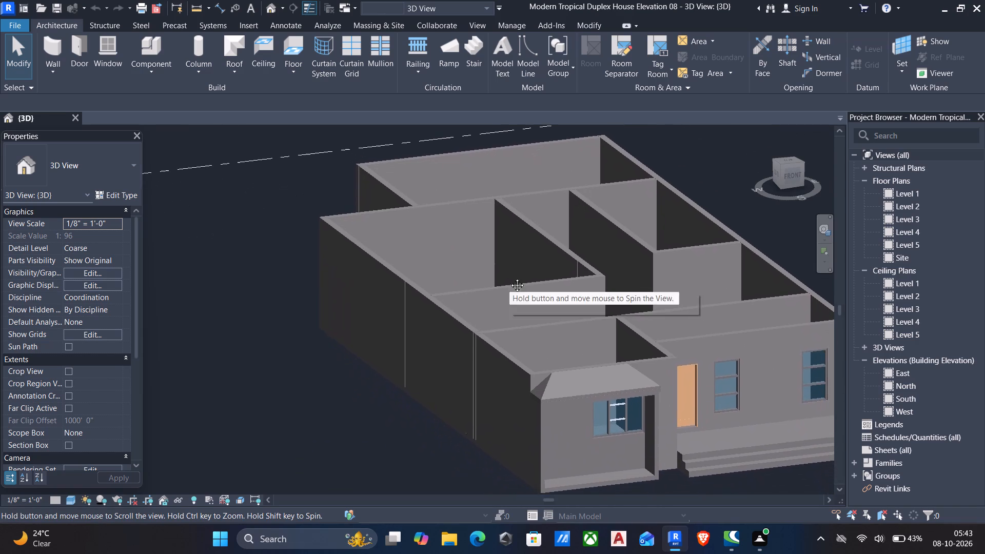
{"action": "middle_click_drag", "start_coordinate": [509, 278], "coordinate": [509, 278]}
{"action": "middle_click", "coordinate": [547, 350]}
{"action": "scroll", "coordinate": [617, 441], "scroll_direction": "down", "scroll_amount": 1}
{"action": "middle_click_drag", "start_coordinate": [618, 442], "coordinate": [520, 329]}
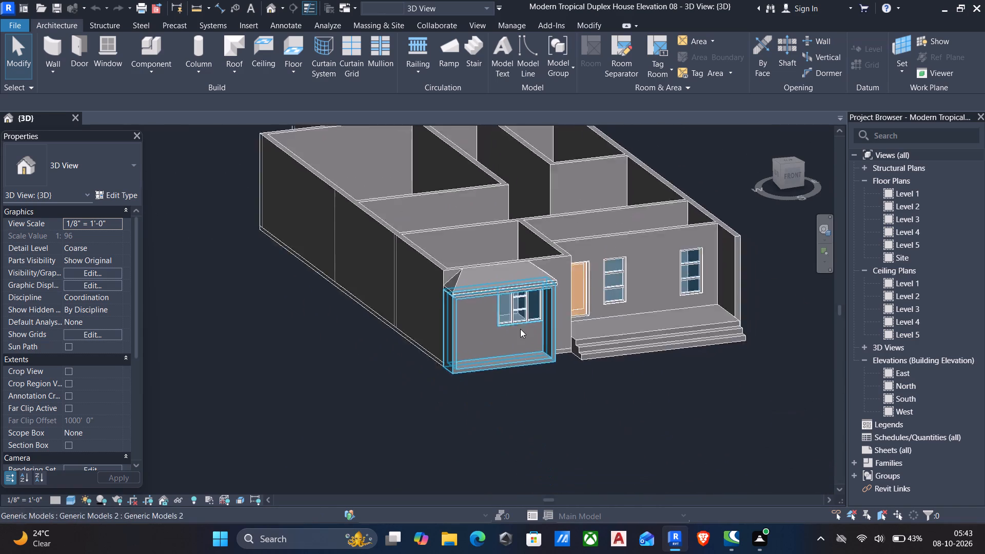
{"action": "scroll", "coordinate": [520, 329], "scroll_direction": "up", "scroll_amount": 7}
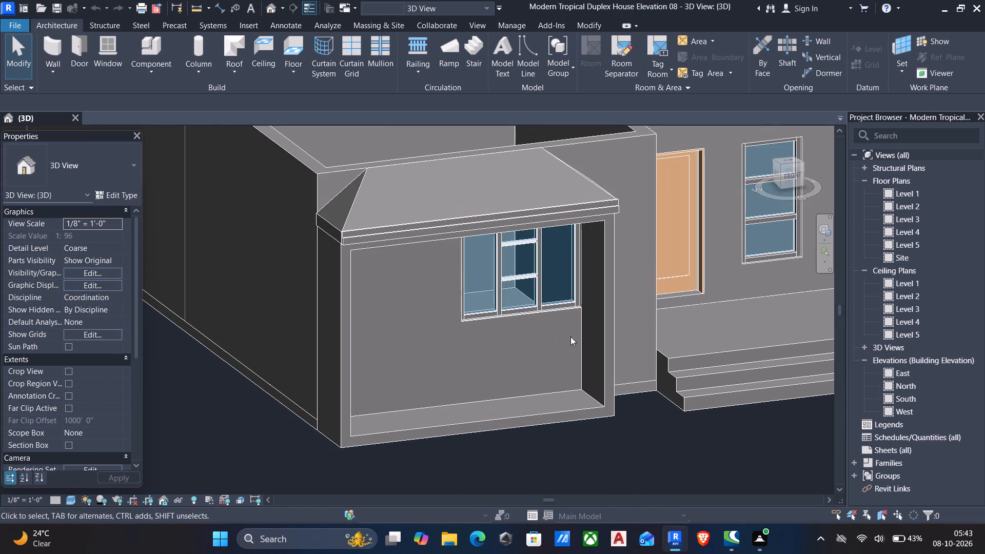
{"action": "left_click", "coordinate": [597, 335]}
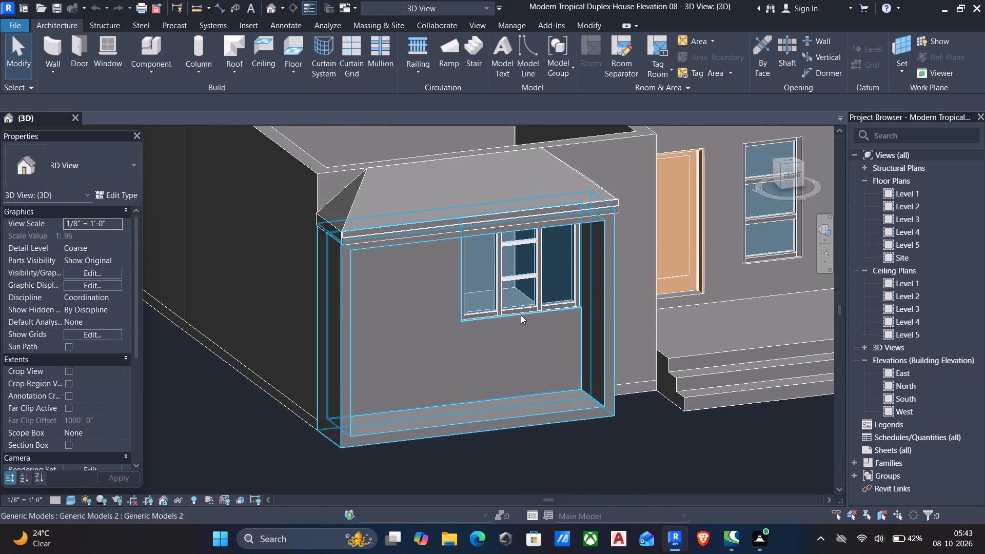
{"action": "left_click", "coordinate": [601, 311]}
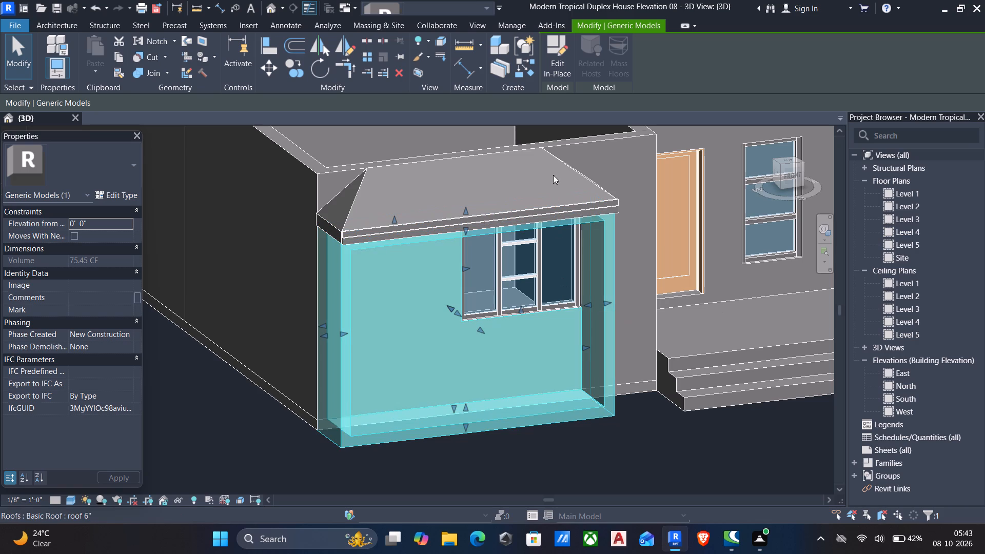
{"action": "left_click", "coordinate": [545, 57]}
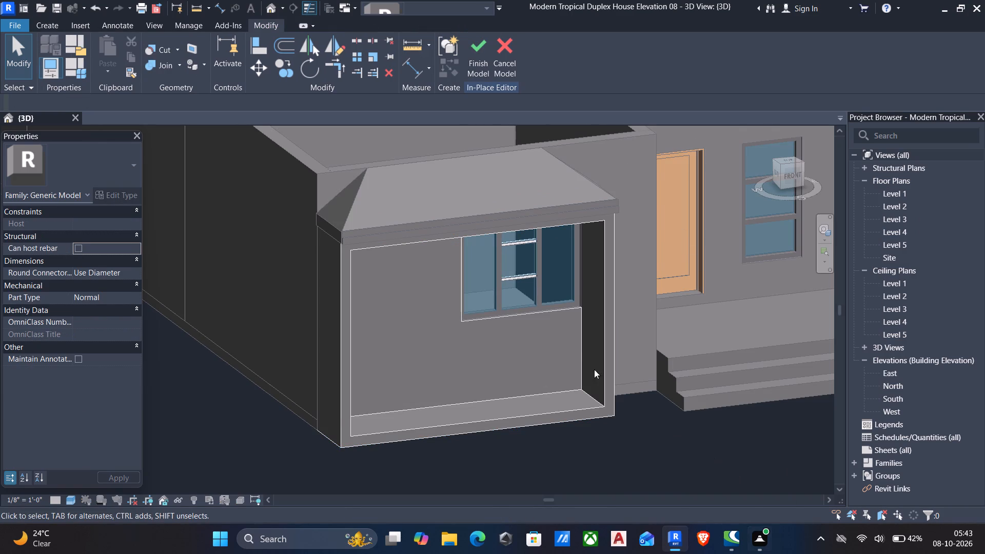
Start a solid extrusion in the surround model, with its work plane picked on the wall between the surround and the front door.
{"action": "left_click", "coordinate": [47, 22]}
{"action": "scroll", "coordinate": [544, 286], "scroll_direction": "down", "scroll_amount": 1}
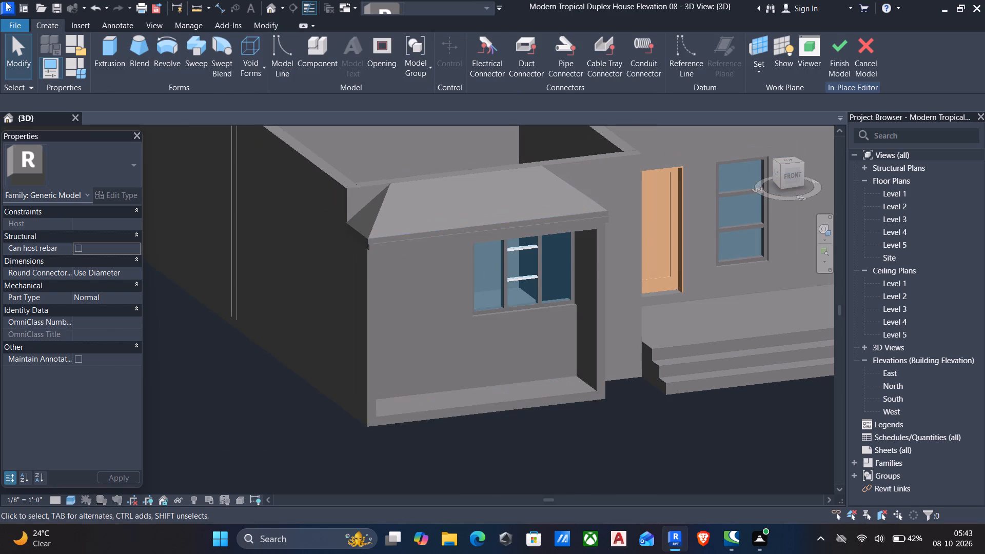
{"action": "left_click", "coordinate": [107, 39]}
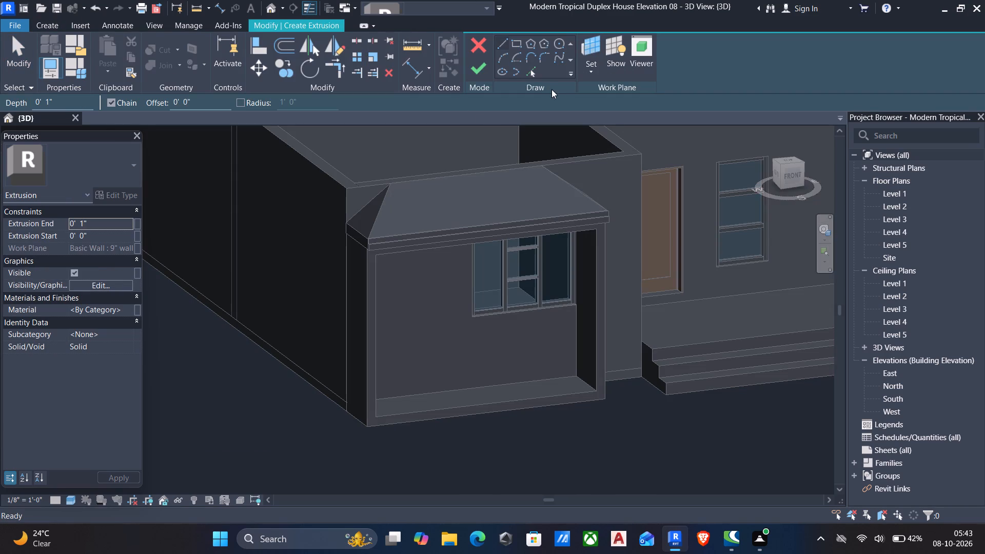
{"action": "left_click", "coordinate": [588, 69]}
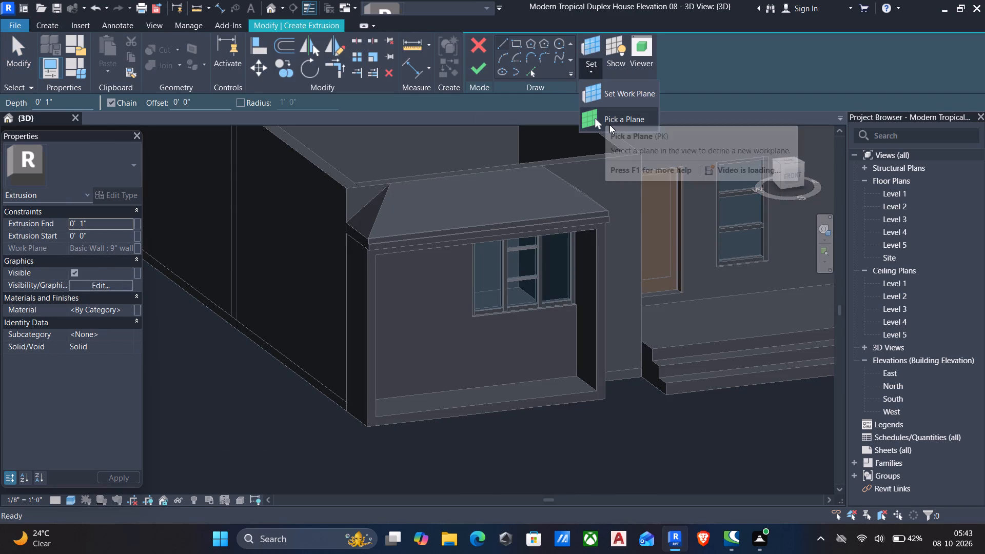
{"action": "left_click", "coordinate": [610, 125]}
{"action": "scroll", "coordinate": [609, 134], "scroll_direction": "down", "scroll_amount": 5}
{"action": "middle_click_drag", "start_coordinate": [599, 215], "coordinate": [427, 295]}
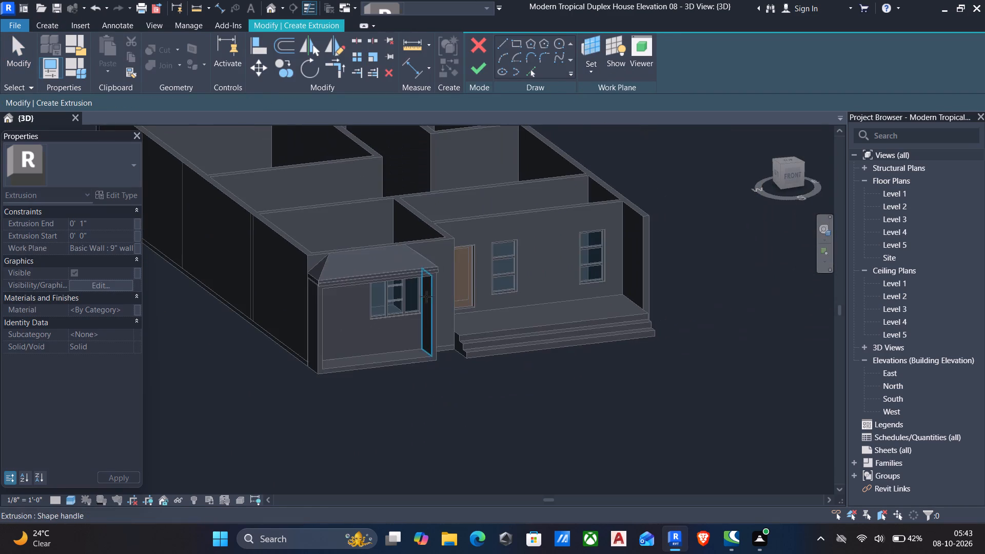
{"action": "scroll", "coordinate": [440, 293], "scroll_direction": "up", "scroll_amount": 6}
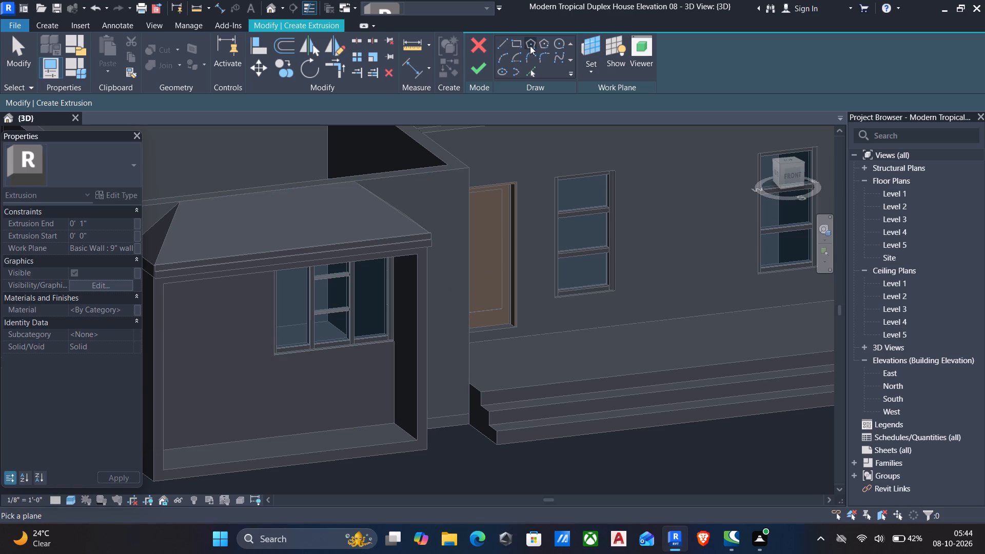
{"action": "left_click", "coordinate": [465, 237]}
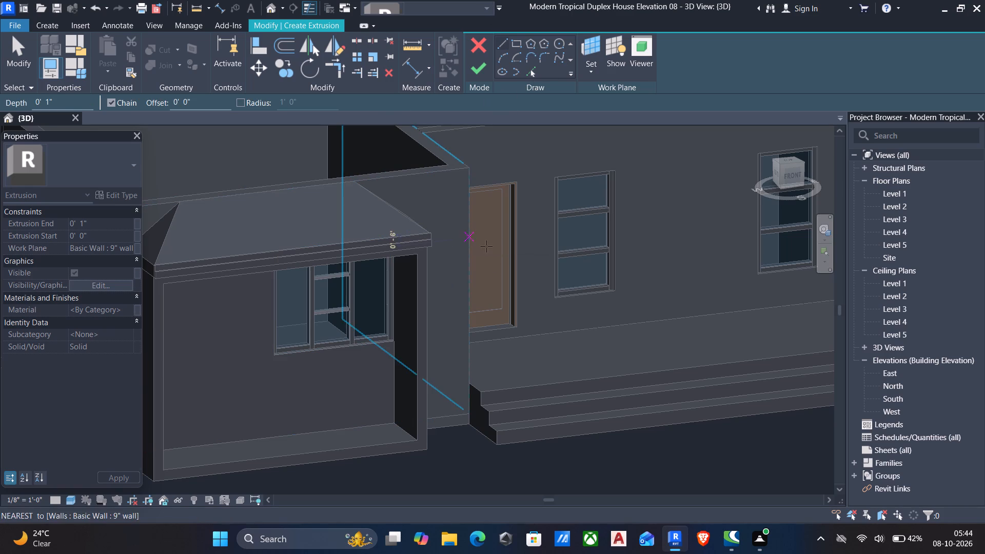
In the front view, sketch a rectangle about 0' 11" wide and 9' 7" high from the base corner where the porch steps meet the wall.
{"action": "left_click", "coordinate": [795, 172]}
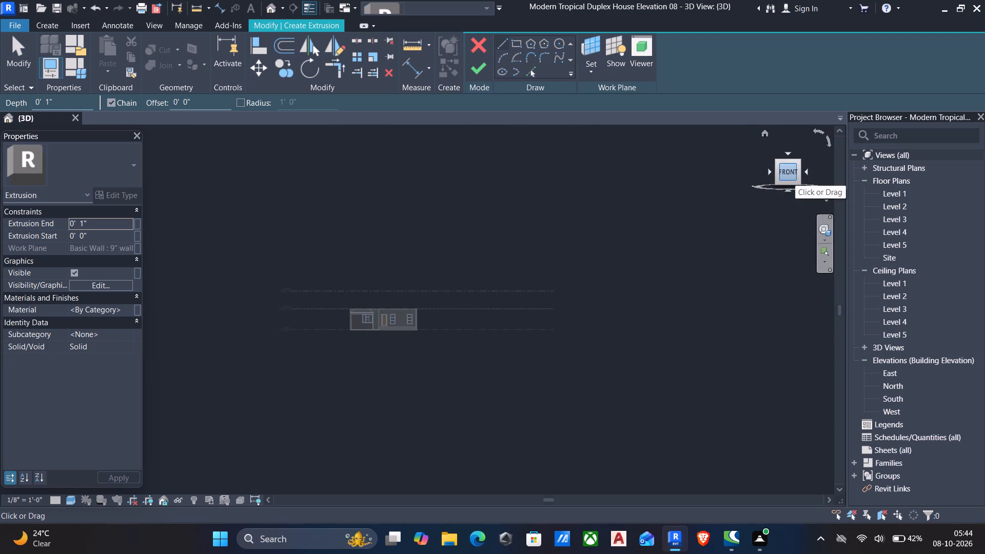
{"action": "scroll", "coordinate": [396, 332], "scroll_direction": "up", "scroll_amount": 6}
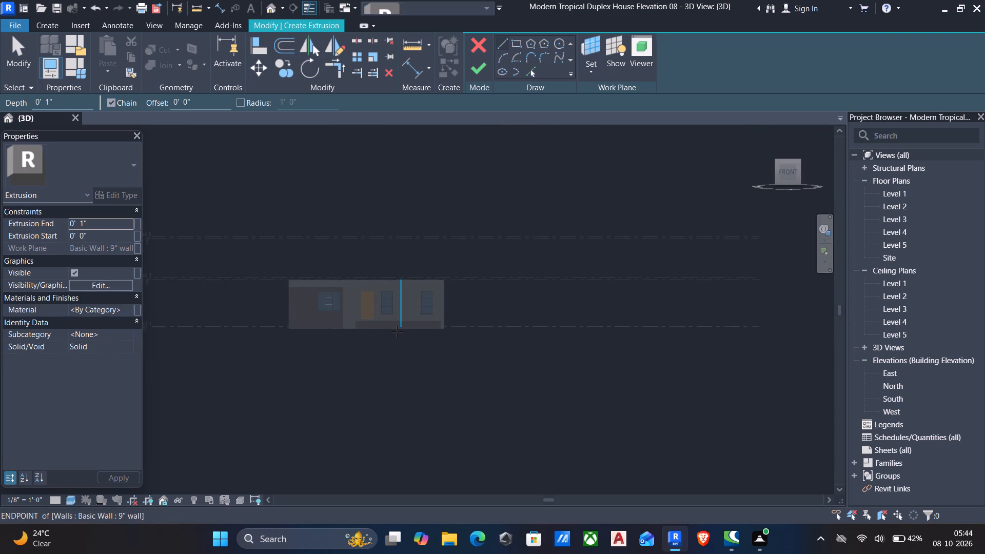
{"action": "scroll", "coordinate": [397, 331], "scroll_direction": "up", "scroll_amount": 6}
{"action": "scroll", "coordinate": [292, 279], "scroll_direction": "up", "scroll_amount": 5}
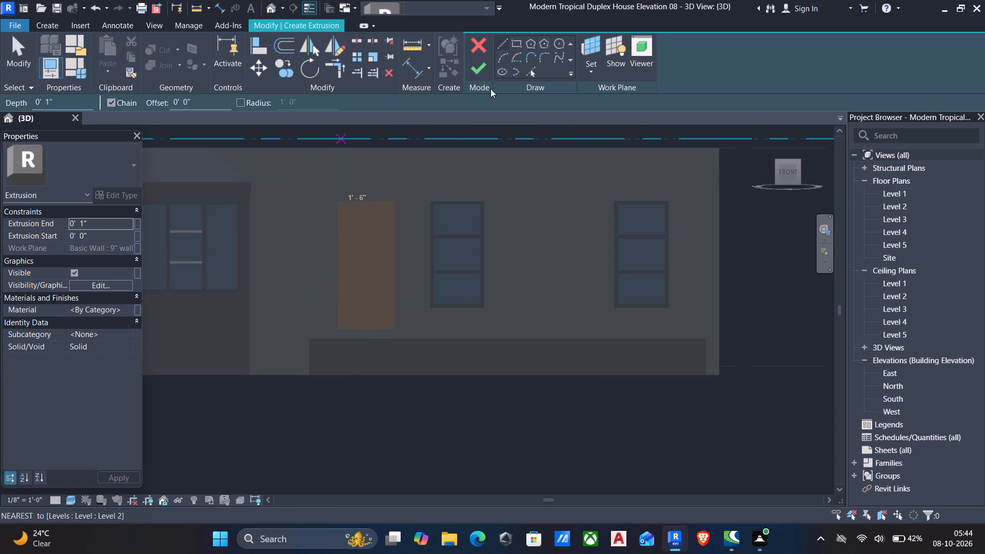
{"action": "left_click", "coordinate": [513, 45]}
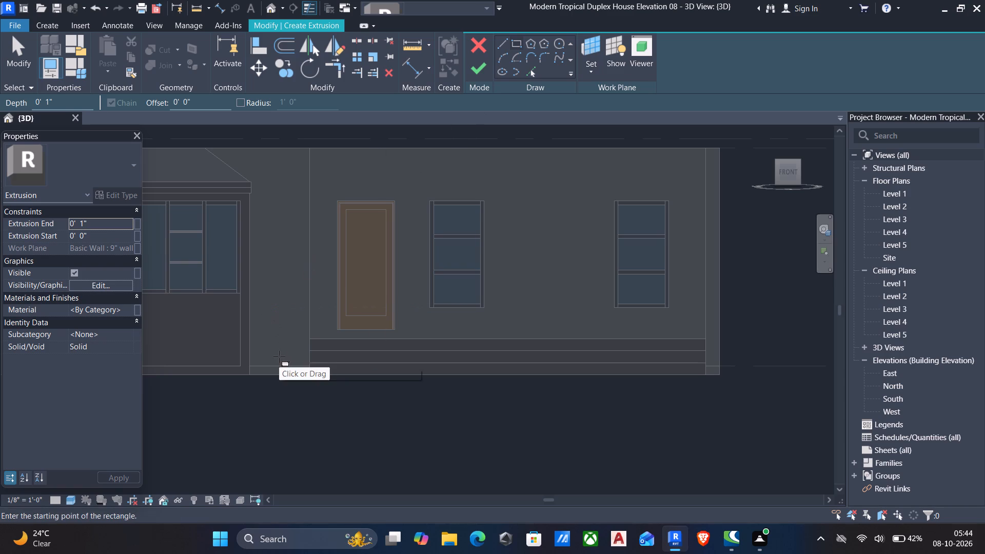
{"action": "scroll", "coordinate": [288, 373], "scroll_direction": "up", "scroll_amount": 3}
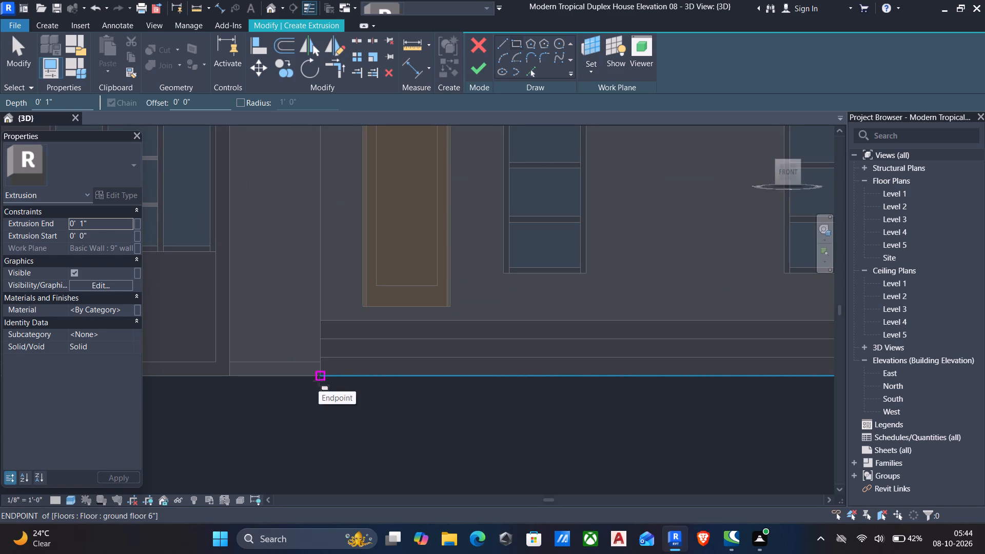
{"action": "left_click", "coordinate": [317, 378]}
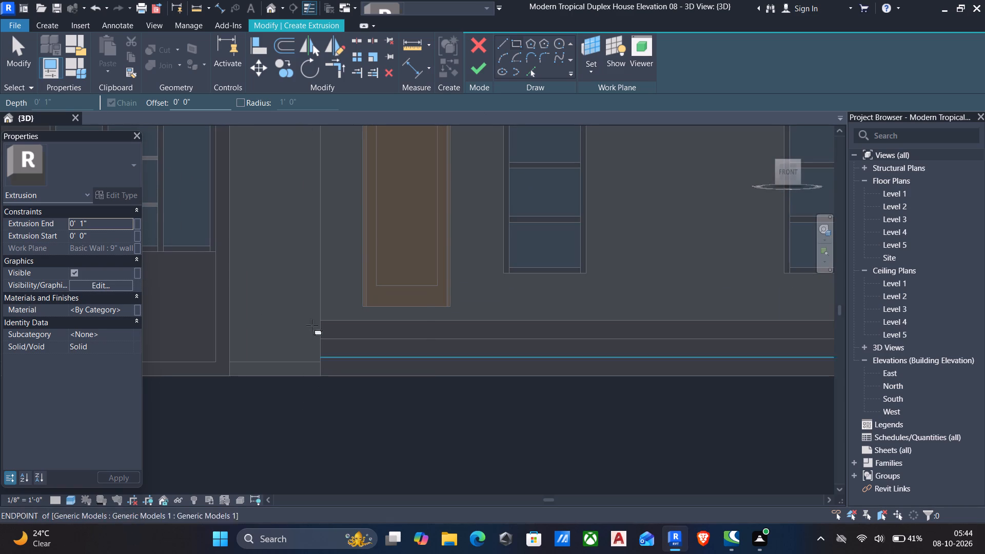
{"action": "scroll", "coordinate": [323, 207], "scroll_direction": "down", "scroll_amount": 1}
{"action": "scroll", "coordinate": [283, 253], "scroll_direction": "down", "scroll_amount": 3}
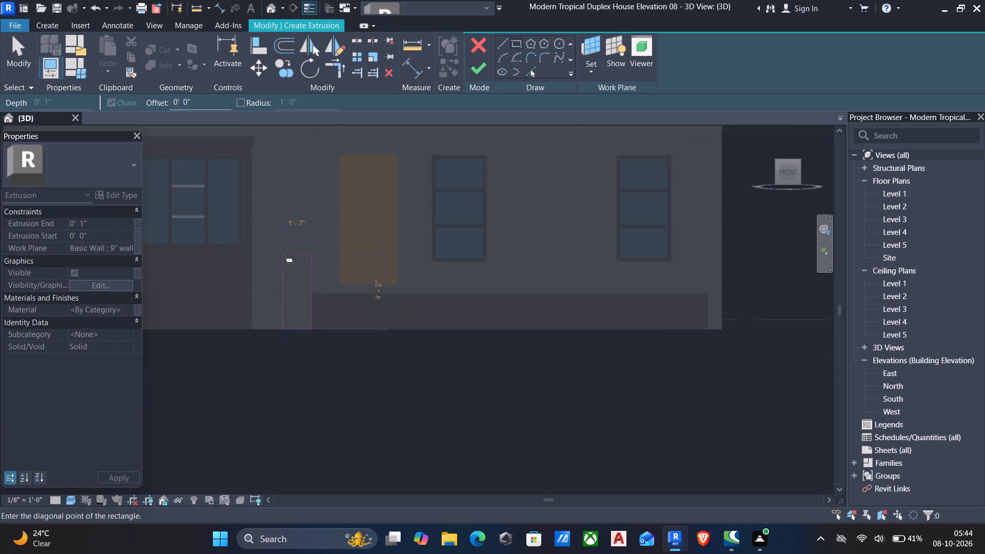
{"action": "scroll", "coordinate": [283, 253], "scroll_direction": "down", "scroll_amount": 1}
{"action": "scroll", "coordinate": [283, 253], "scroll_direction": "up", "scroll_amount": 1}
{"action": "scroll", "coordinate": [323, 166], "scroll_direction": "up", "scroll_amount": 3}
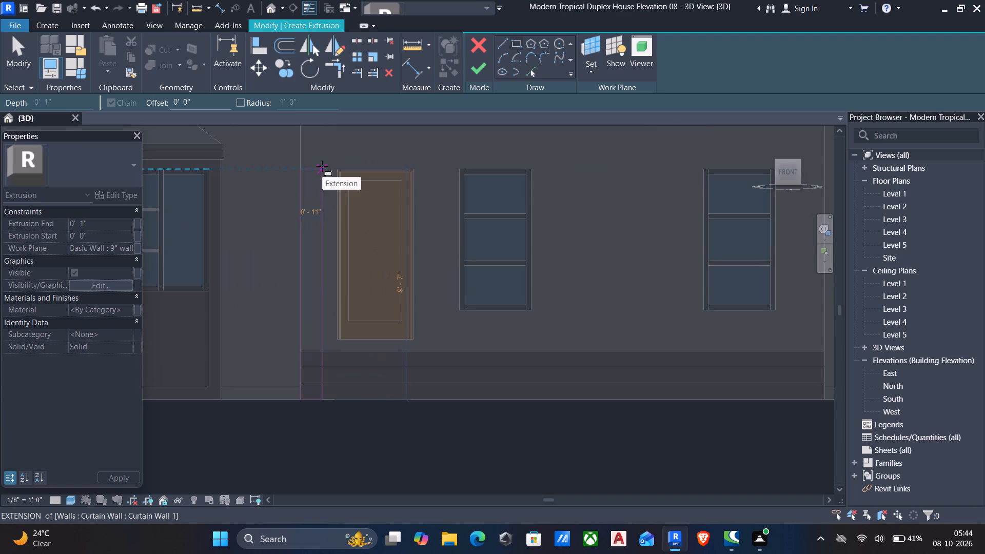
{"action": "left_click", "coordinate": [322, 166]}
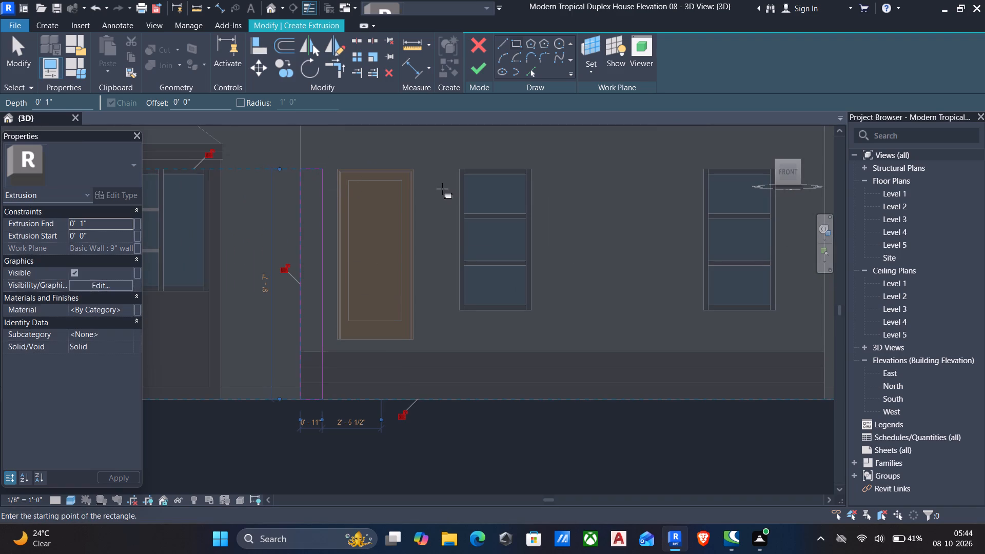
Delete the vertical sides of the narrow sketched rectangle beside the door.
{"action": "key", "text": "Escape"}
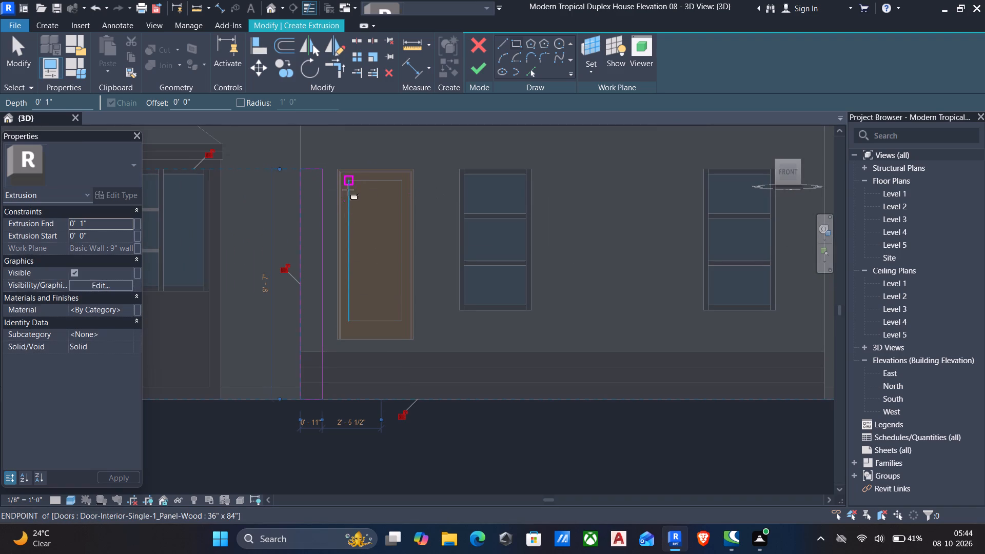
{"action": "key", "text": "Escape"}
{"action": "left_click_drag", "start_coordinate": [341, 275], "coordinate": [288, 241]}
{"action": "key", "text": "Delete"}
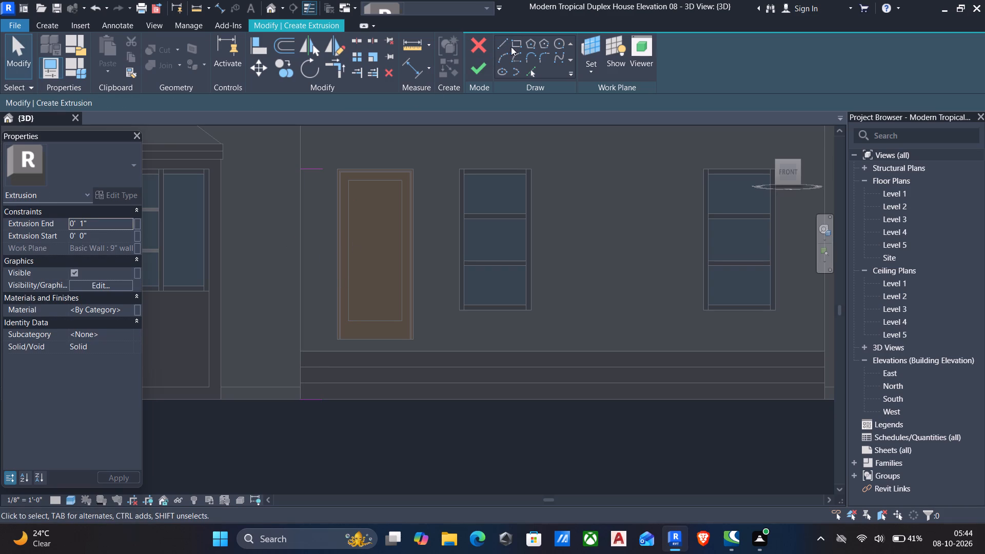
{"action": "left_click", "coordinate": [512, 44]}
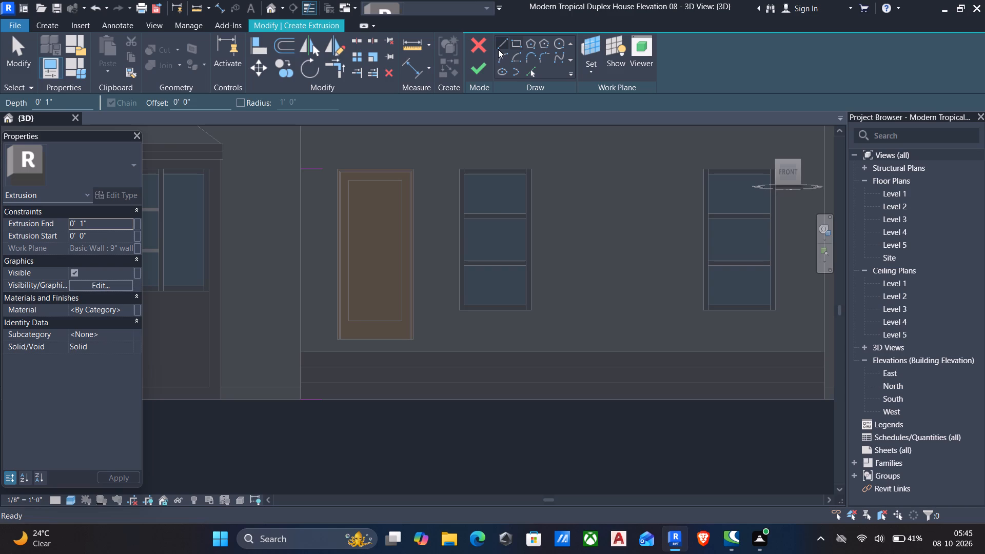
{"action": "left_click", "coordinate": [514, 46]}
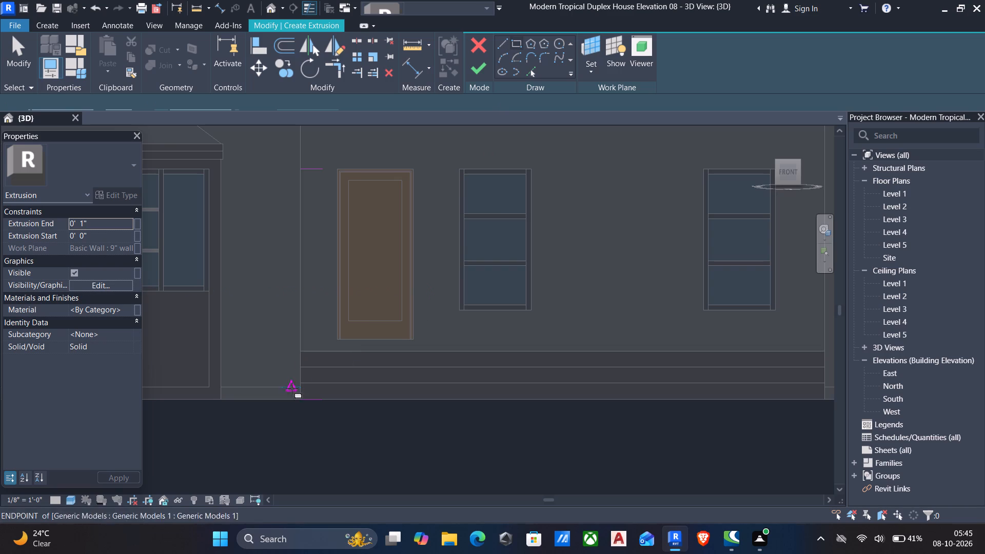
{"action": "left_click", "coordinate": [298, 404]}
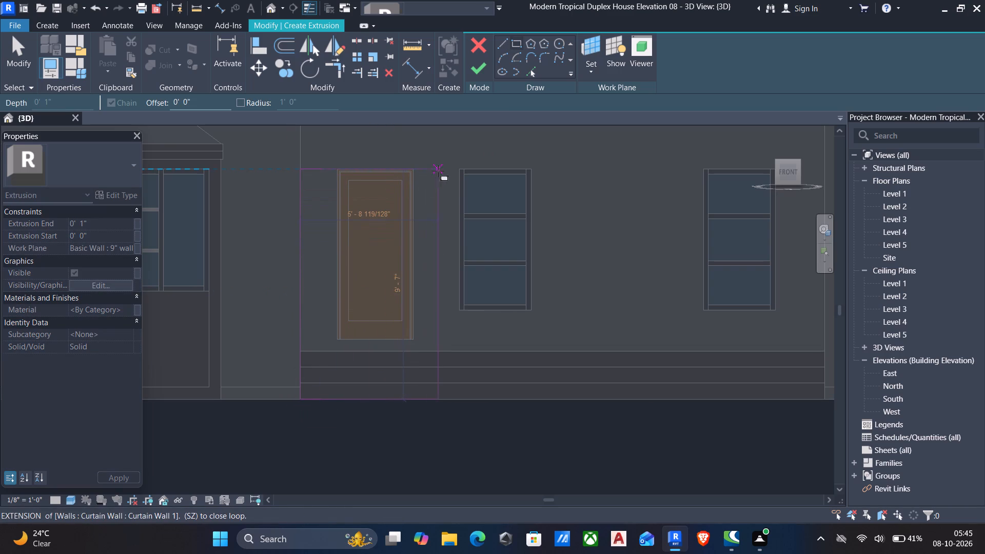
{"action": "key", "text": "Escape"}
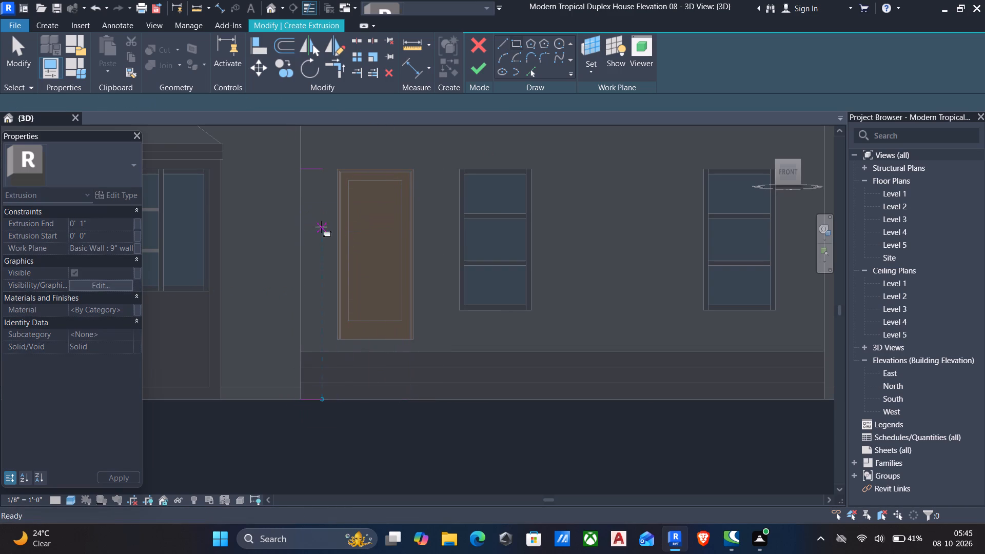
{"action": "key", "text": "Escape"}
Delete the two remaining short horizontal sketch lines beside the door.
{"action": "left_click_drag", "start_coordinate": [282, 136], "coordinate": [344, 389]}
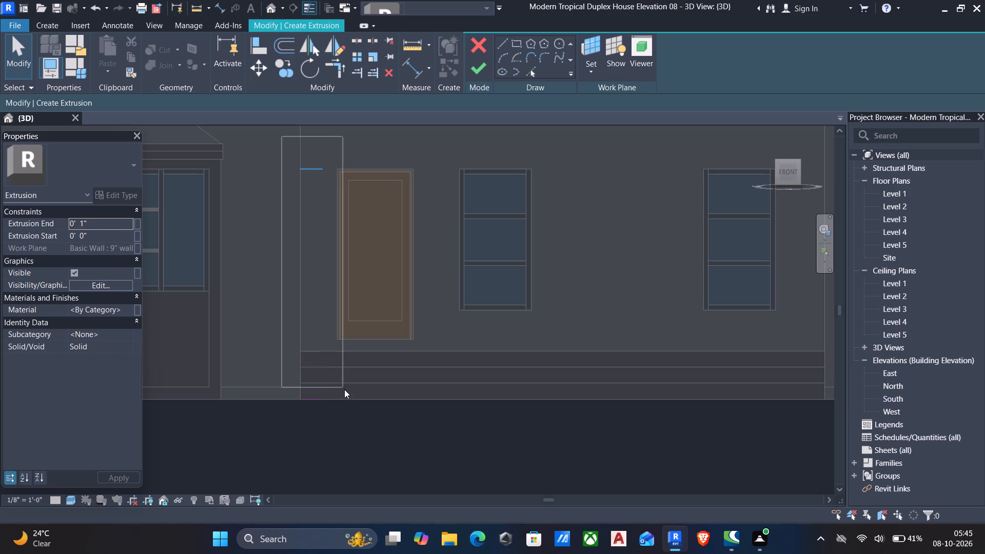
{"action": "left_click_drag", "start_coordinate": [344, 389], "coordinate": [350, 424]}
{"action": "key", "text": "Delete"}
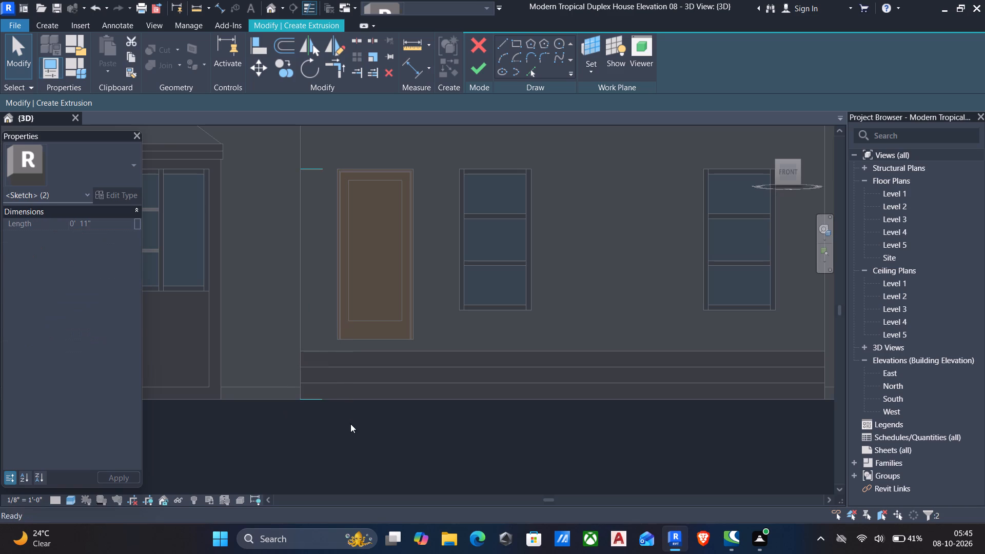
Sketch a rectangle about 22' 2" wide and 9' 7" high from the porch steps' base corner, enclosing the door and both windows.
{"action": "left_click", "coordinate": [515, 40]}
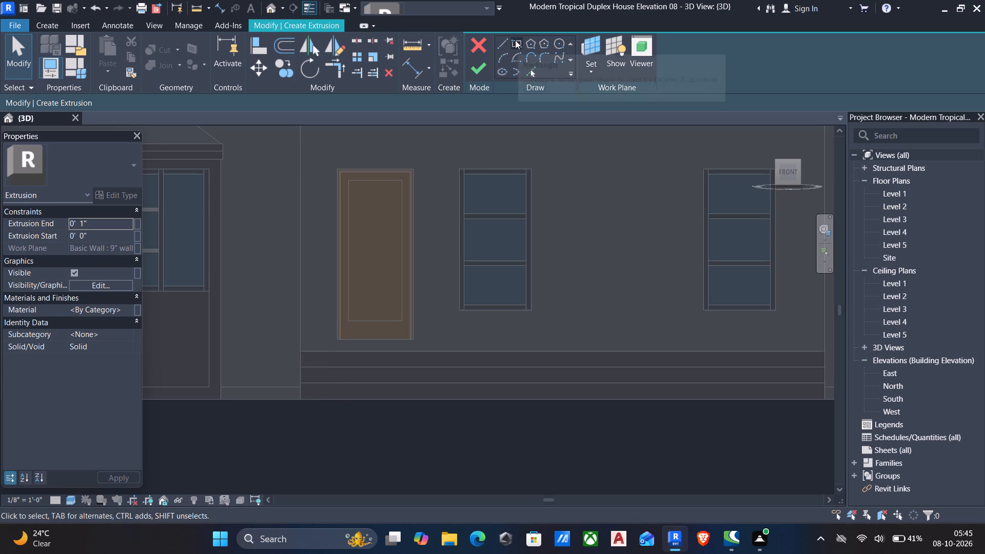
{"action": "left_click", "coordinate": [296, 402]}
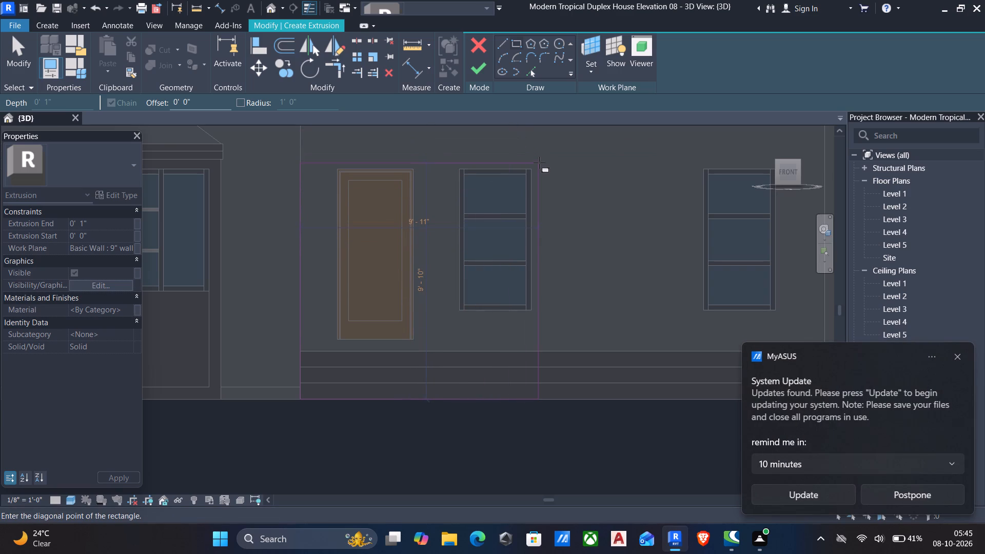
{"action": "scroll", "coordinate": [569, 165], "scroll_direction": "down", "scroll_amount": 2}
{"action": "middle_click_drag", "start_coordinate": [566, 167], "coordinate": [533, 182]}
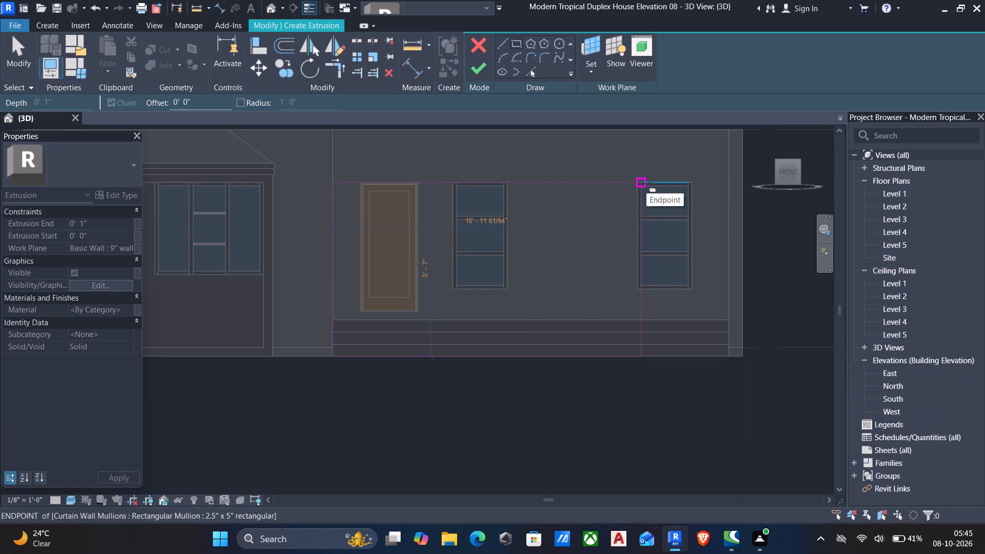
{"action": "left_click", "coordinate": [735, 179]}
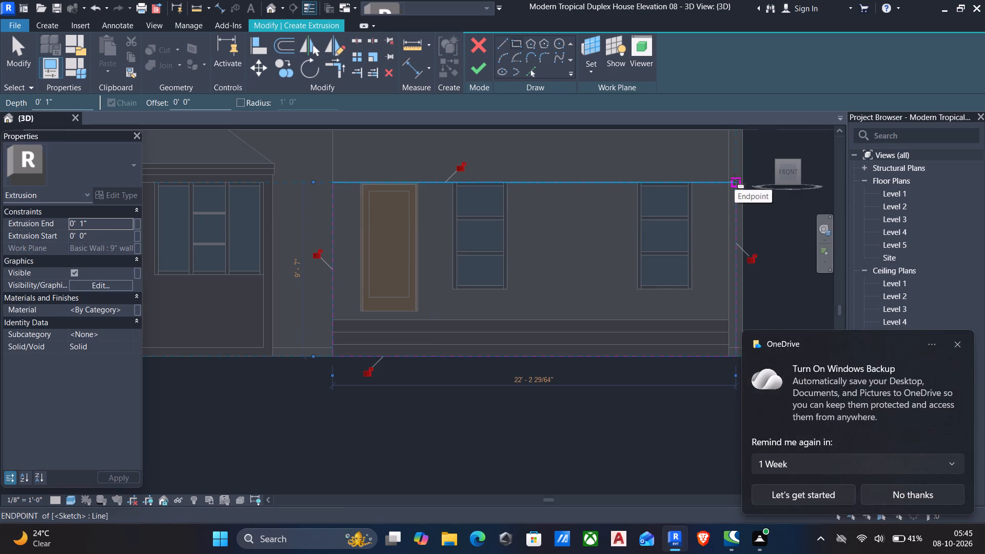
{"action": "key", "text": "Escape"}
{"action": "key", "text": "Escape"}
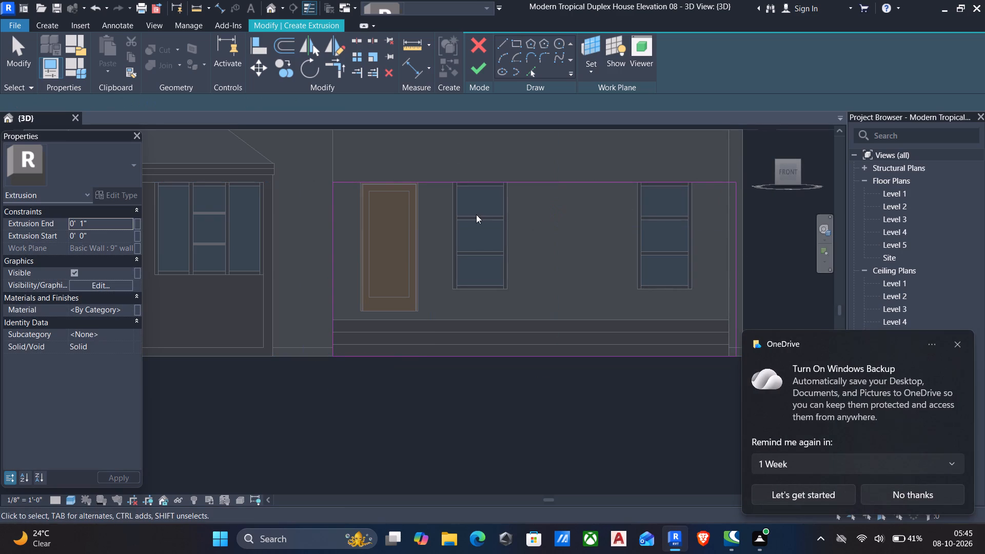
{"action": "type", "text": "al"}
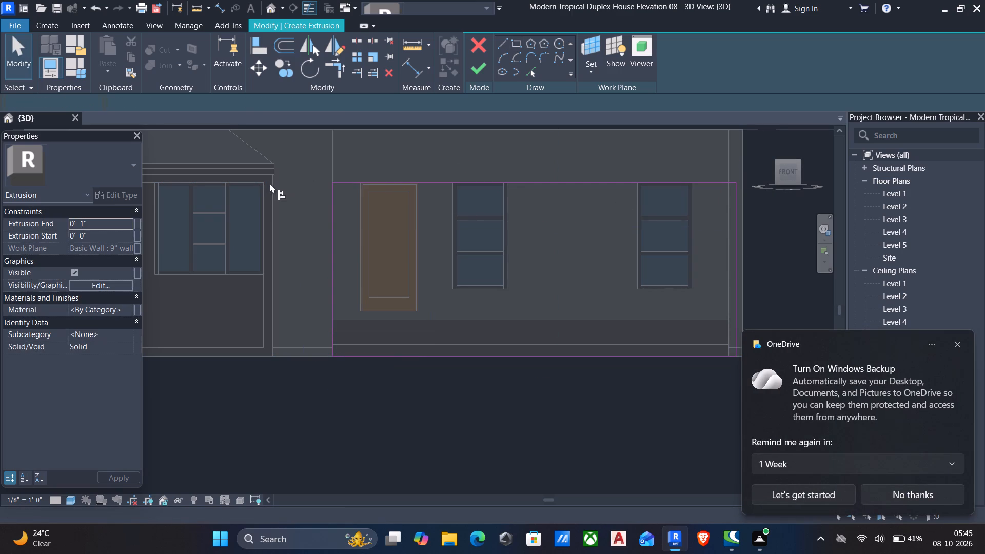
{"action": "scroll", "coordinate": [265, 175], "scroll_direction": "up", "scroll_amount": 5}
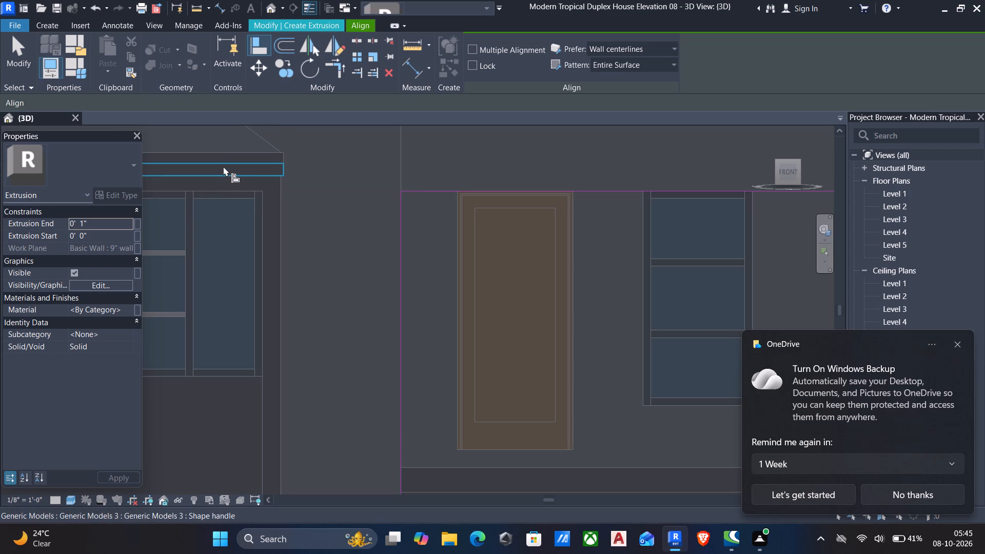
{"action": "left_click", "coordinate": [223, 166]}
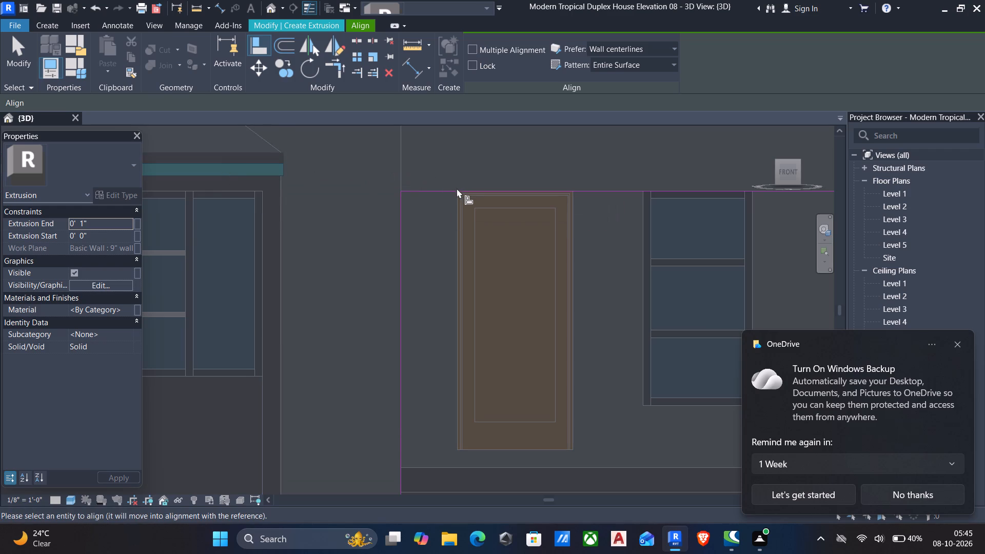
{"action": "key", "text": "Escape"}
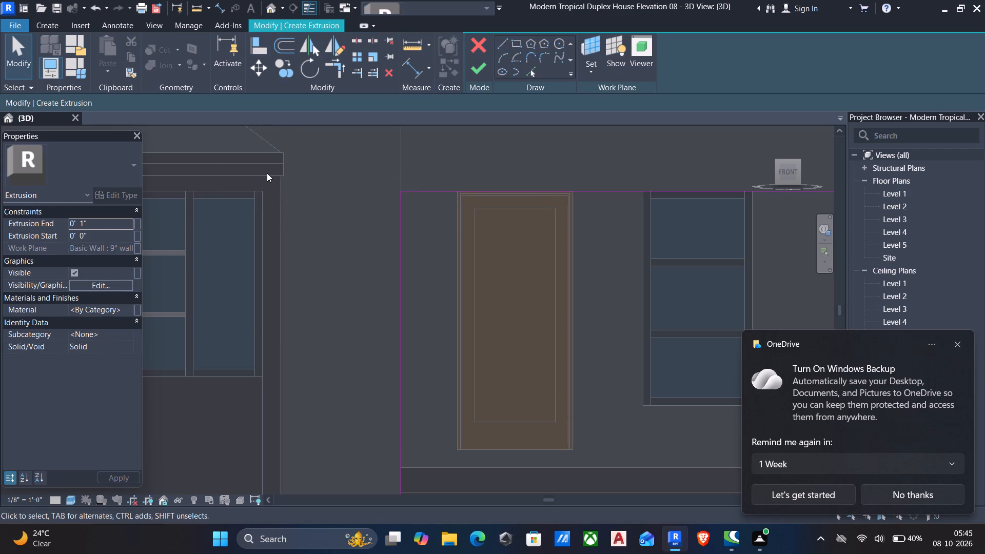
Align the sketched rectangle's top edge with the line between the two horizontal bands above the neighbouring window surround.
{"action": "scroll", "coordinate": [256, 165], "scroll_direction": "up", "scroll_amount": 11}
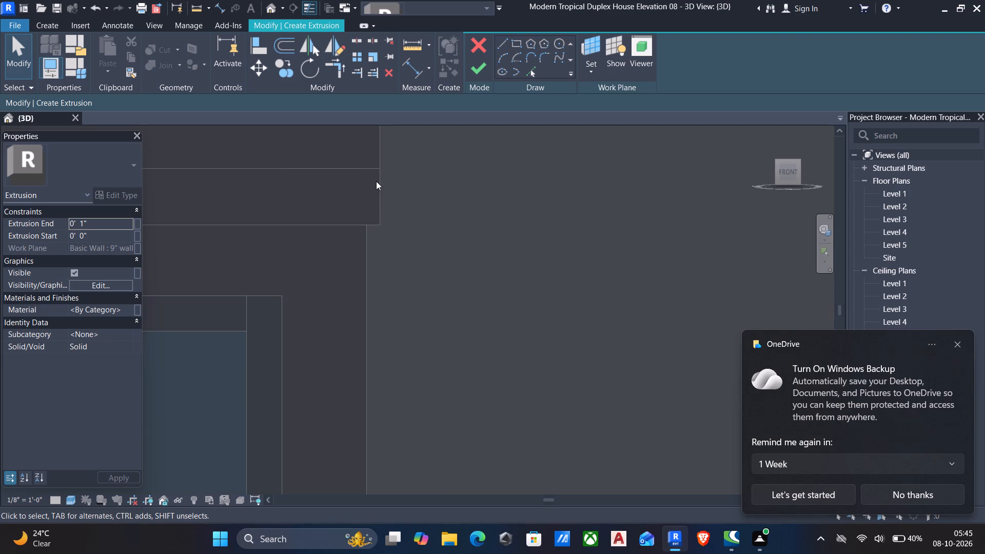
{"action": "key", "text": "a"}
{"action": "key", "text": "l"}
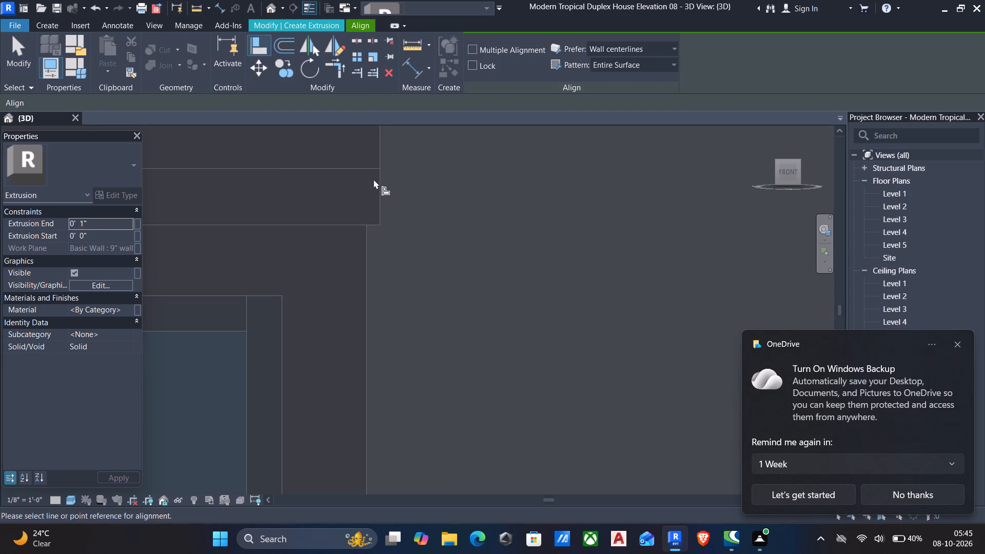
{"action": "left_click", "coordinate": [348, 166]}
{"action": "scroll", "coordinate": [348, 166], "scroll_direction": "down", "scroll_amount": 6}
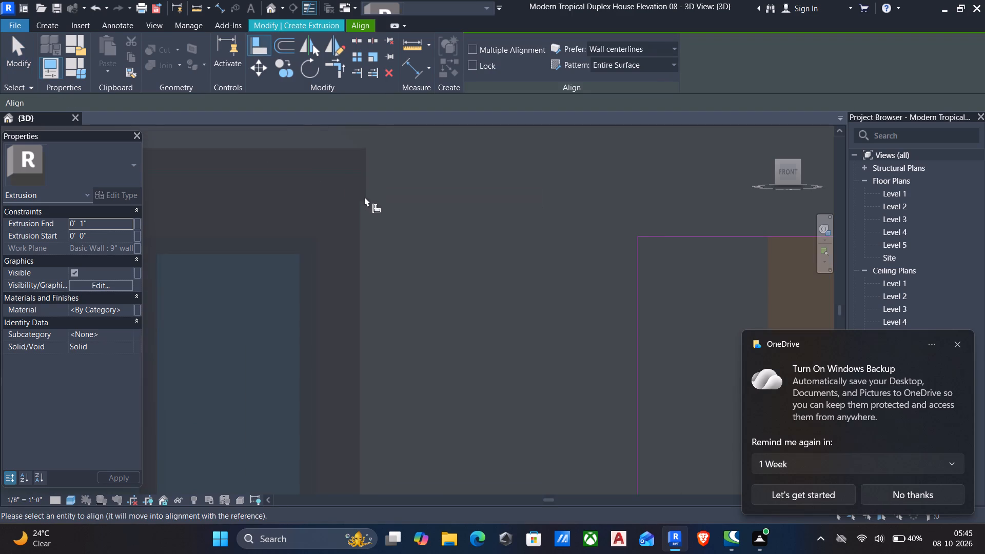
{"action": "left_click", "coordinate": [641, 234]}
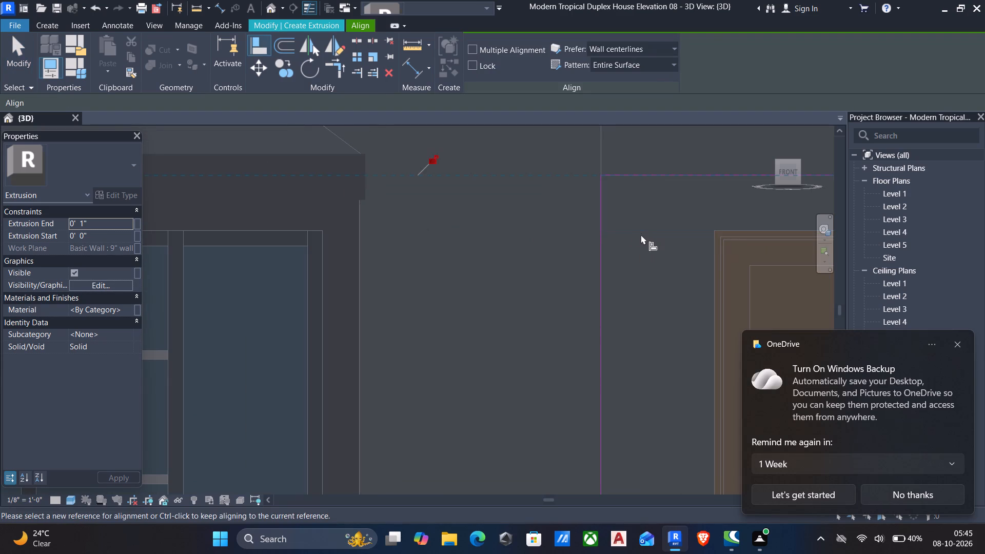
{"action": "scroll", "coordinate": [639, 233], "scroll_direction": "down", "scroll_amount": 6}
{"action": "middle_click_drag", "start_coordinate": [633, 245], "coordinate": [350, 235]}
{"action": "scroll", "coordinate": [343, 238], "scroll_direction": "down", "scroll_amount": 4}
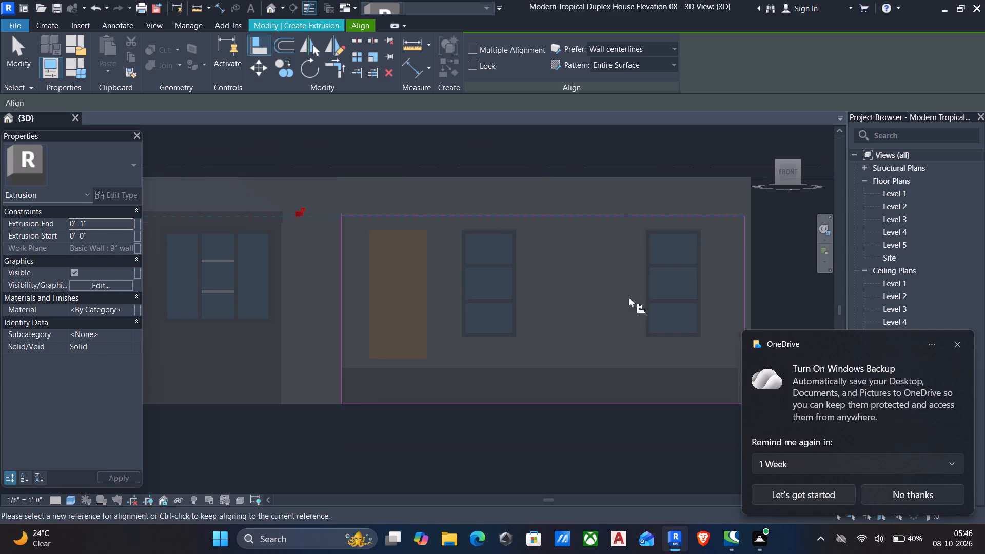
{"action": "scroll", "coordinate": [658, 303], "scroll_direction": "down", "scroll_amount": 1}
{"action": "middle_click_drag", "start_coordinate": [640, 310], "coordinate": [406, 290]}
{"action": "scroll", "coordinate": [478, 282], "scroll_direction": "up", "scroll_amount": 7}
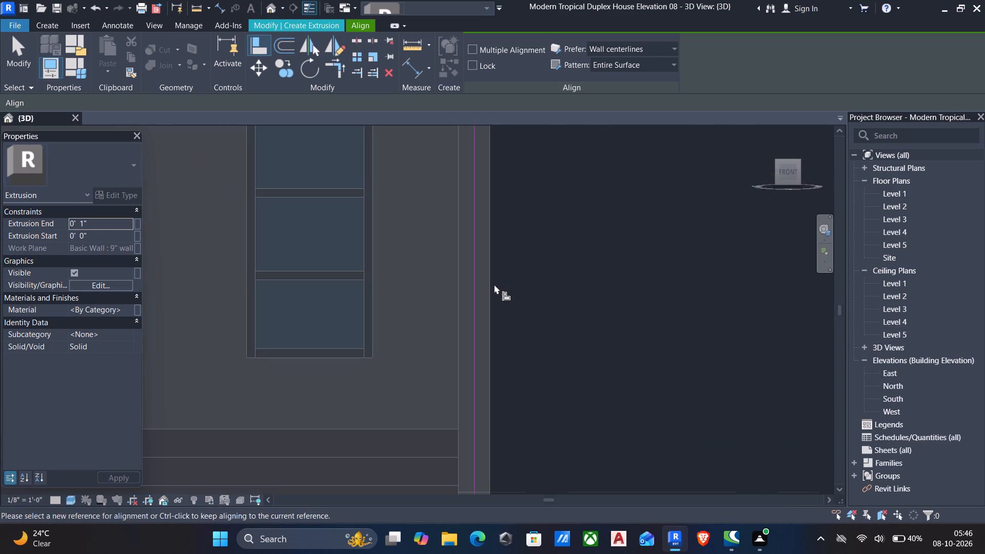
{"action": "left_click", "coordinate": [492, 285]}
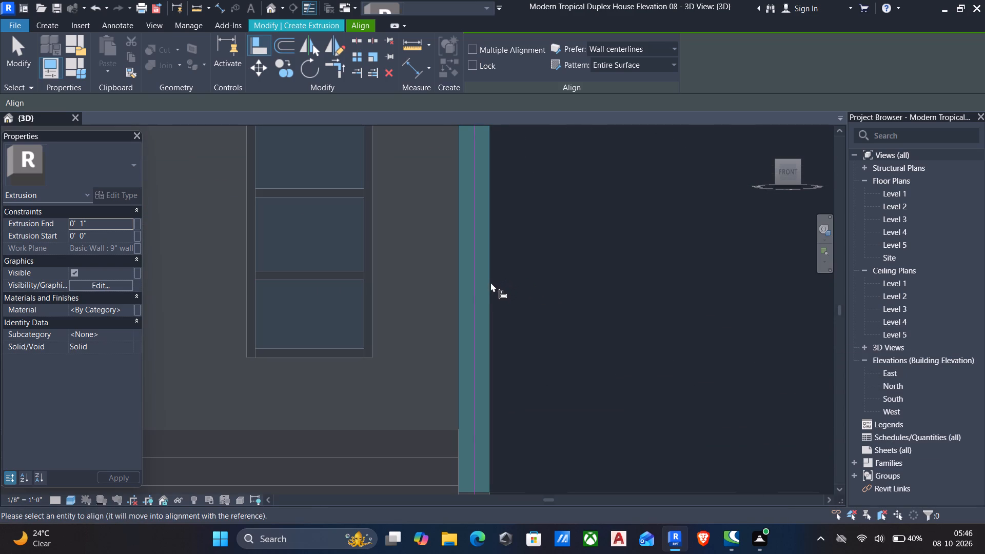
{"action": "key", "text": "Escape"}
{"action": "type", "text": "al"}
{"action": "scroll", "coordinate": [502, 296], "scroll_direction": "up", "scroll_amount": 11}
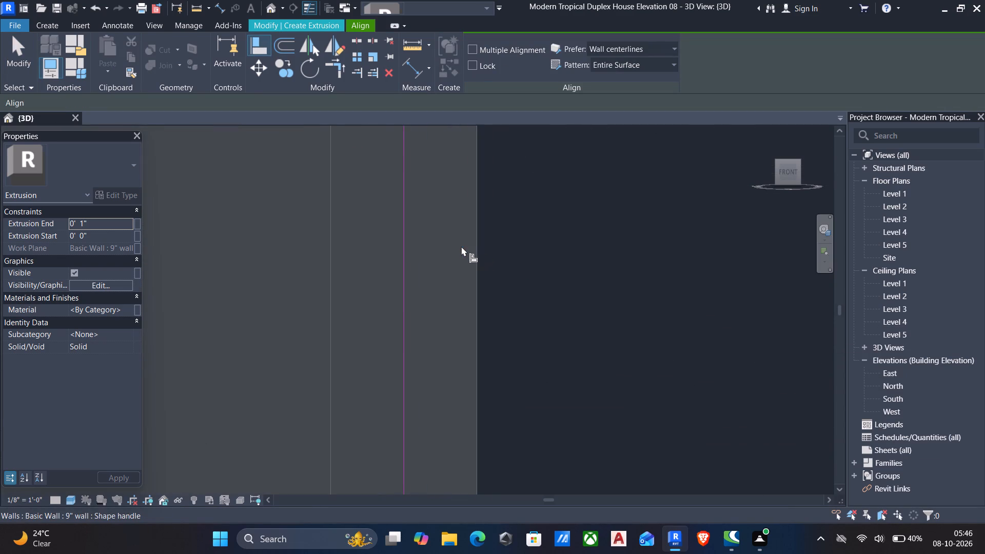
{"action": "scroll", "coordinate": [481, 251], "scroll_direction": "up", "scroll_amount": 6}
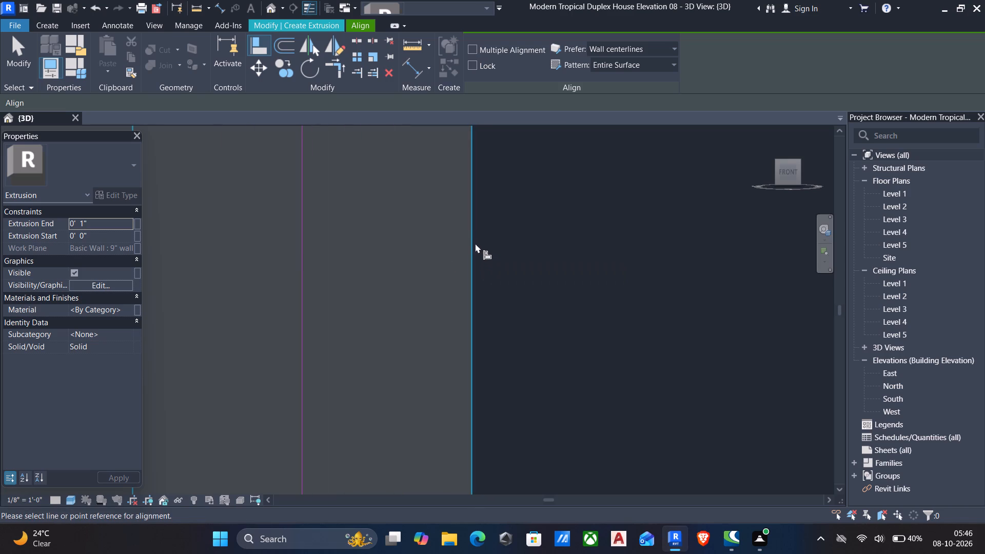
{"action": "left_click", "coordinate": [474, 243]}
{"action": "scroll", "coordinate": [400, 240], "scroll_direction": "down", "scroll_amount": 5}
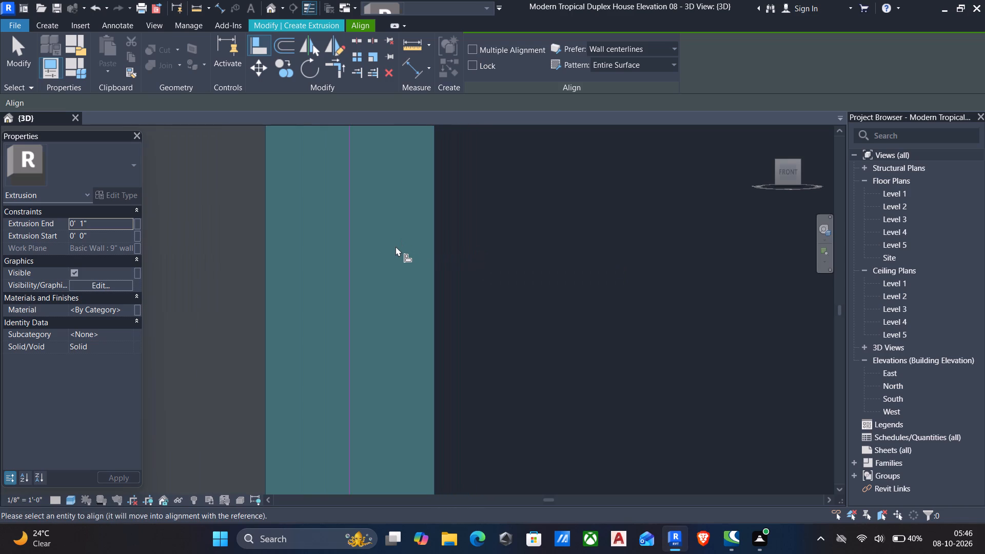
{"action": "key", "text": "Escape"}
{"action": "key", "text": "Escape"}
Move the rectangle's vertical side beyond the far window outward to the outer edge of the end wall.
{"action": "left_click_drag", "start_coordinate": [263, 229], "coordinate": [367, 278]}
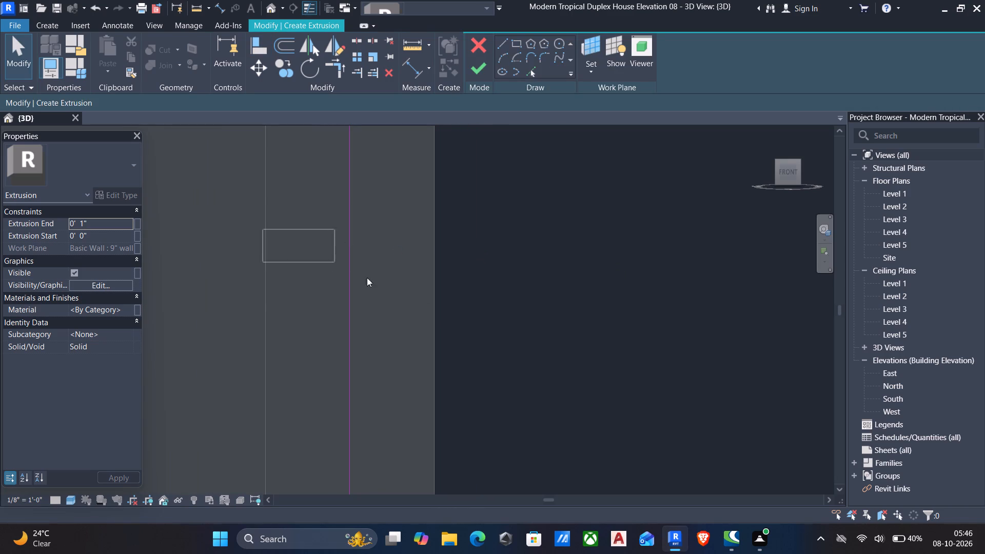
{"action": "left_click_drag", "start_coordinate": [367, 278], "coordinate": [451, 317]}
{"action": "scroll", "coordinate": [451, 317], "scroll_direction": "down", "scroll_amount": 3}
{"action": "left_click_drag", "start_coordinate": [449, 310], "coordinate": [313, 279]}
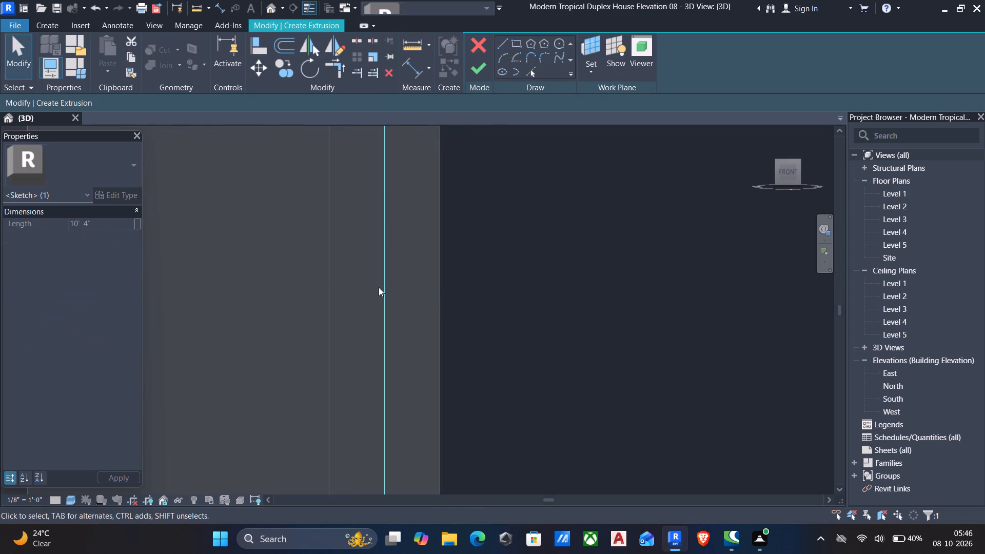
{"action": "key", "text": "Right"}
{"action": "key", "text": "Right"}
{"action": "key", "text": "Right"}
{"action": "key", "text": "Right"}
{"action": "key", "text": "Right"}
{"action": "key", "text": "Right"}
{"action": "key", "text": "Right"}
{"action": "key", "text": "Right"}
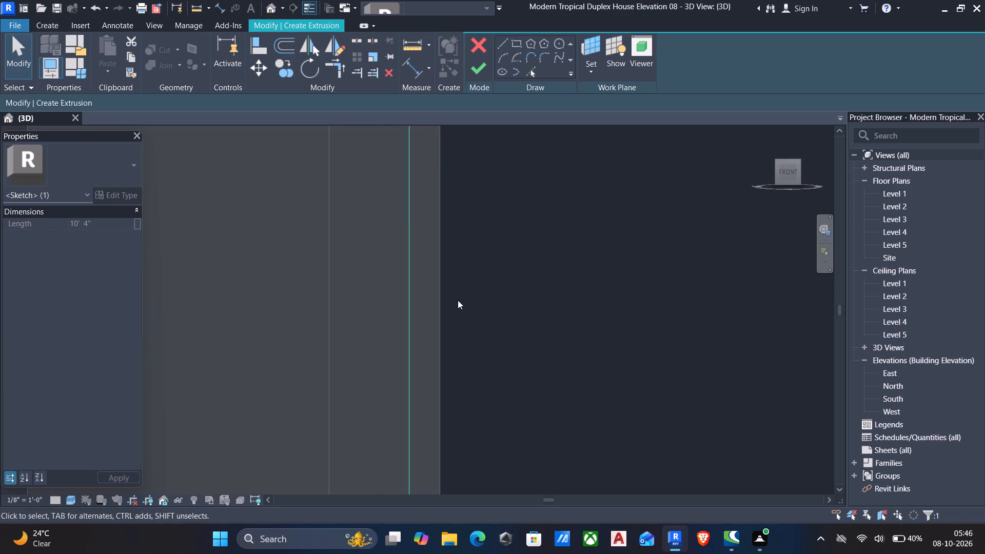
{"action": "key", "text": "Right"}
{"action": "key", "text": "Right"}
{"action": "key", "text": "Right"}
{"action": "key", "text": "Right"}
{"action": "key", "text": "Right"}
{"action": "key", "text": "Right"}
{"action": "key", "text": "Right"}
{"action": "key", "text": "Right"}
{"action": "key", "text": "Right"}
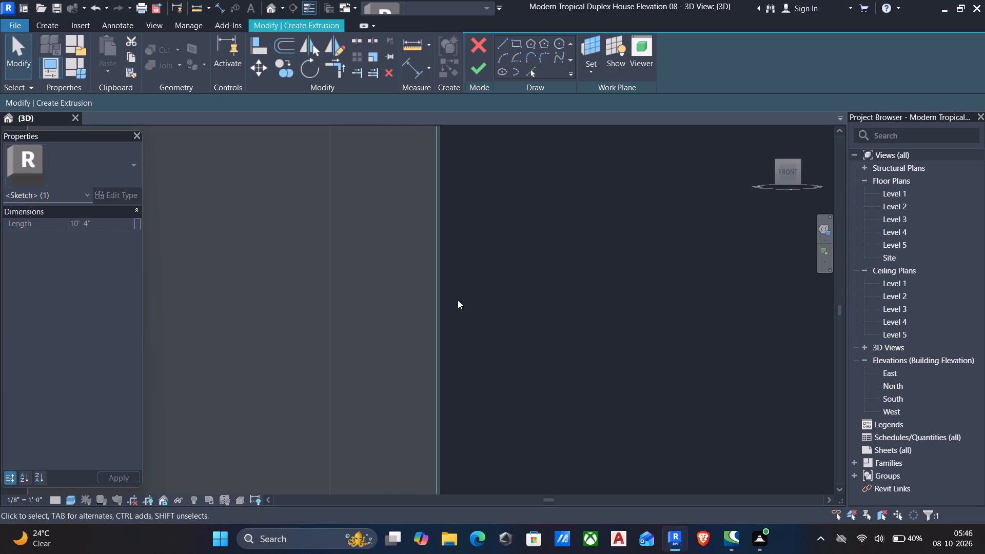
{"action": "key", "text": "Right"}
Sketch a second rectangle with a 6" offset outside the first, from its top corner near the door to the opposite base corner.
{"action": "scroll", "coordinate": [458, 300], "scroll_direction": "down", "scroll_amount": 9}
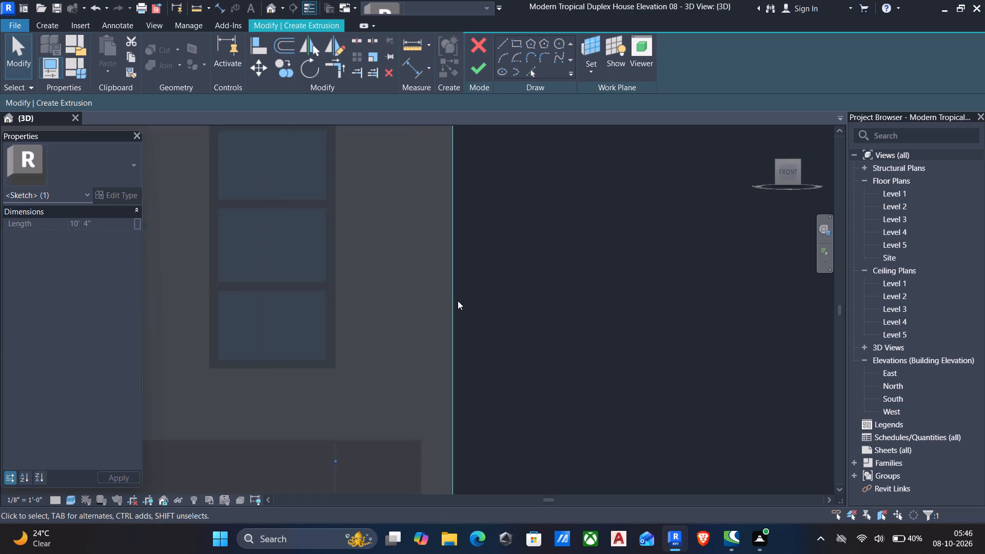
{"action": "scroll", "coordinate": [458, 301], "scroll_direction": "down", "scroll_amount": 6}
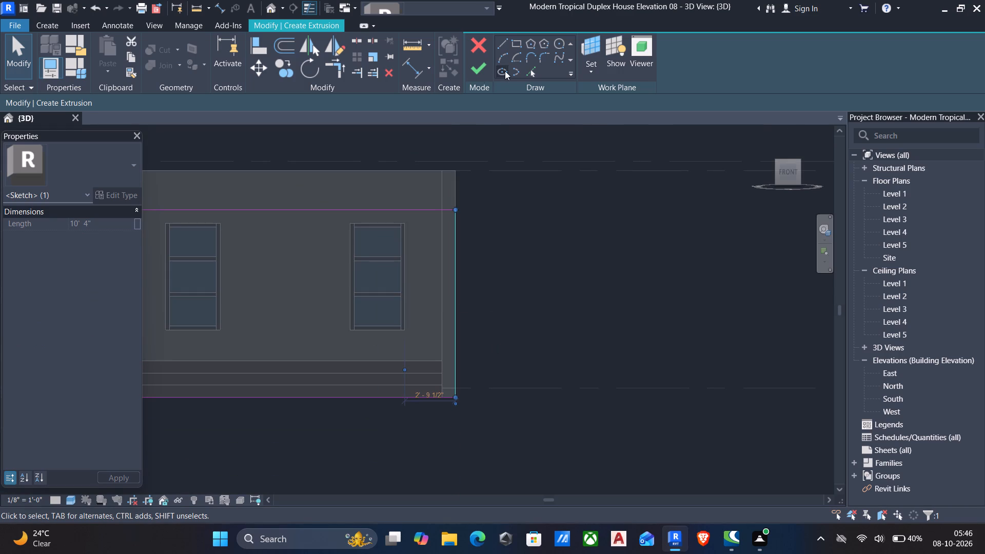
{"action": "left_click", "coordinate": [515, 44]}
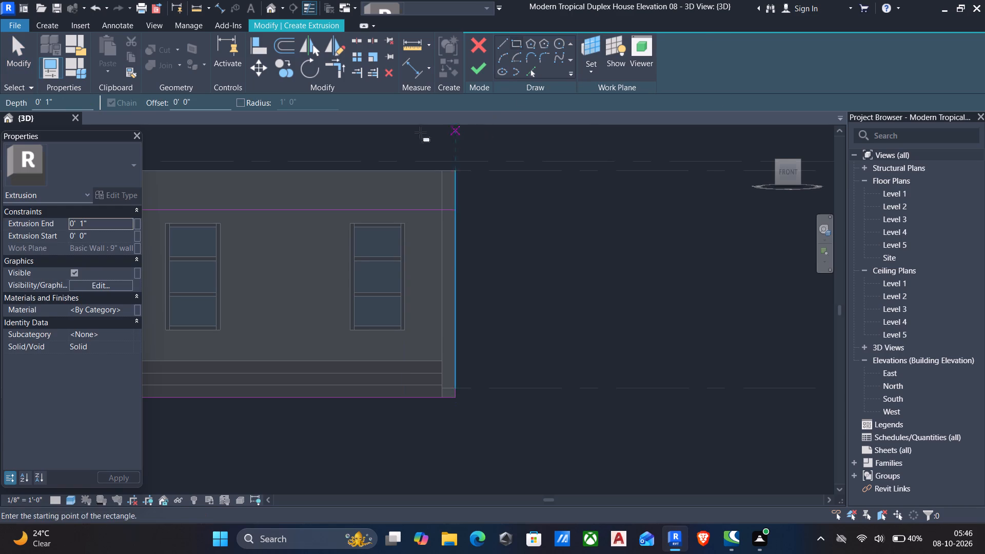
{"action": "left_click_drag", "start_coordinate": [219, 106], "coordinate": [122, 93]}
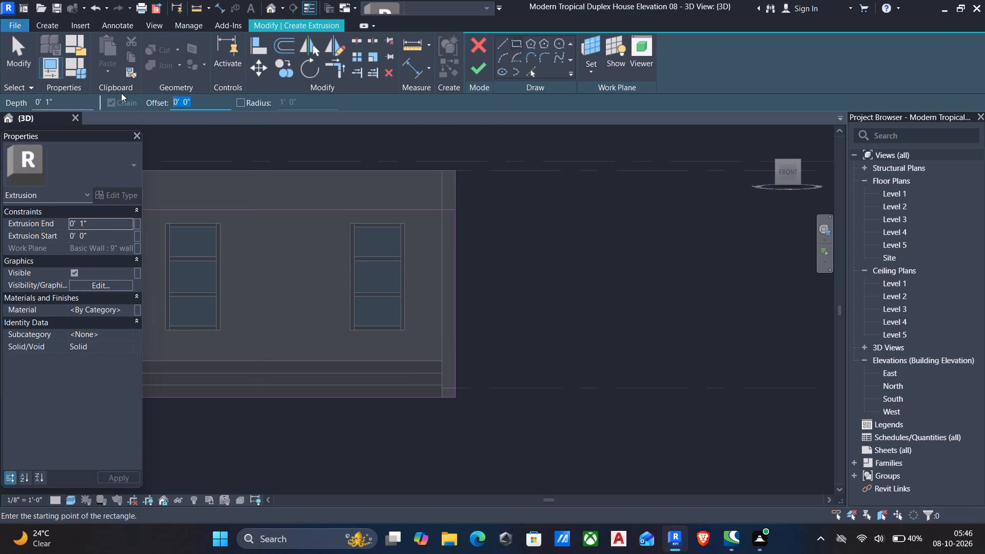
{"action": "type", "text": "6\""}
{"action": "scroll", "coordinate": [500, 227], "scroll_direction": "down", "scroll_amount": 1}
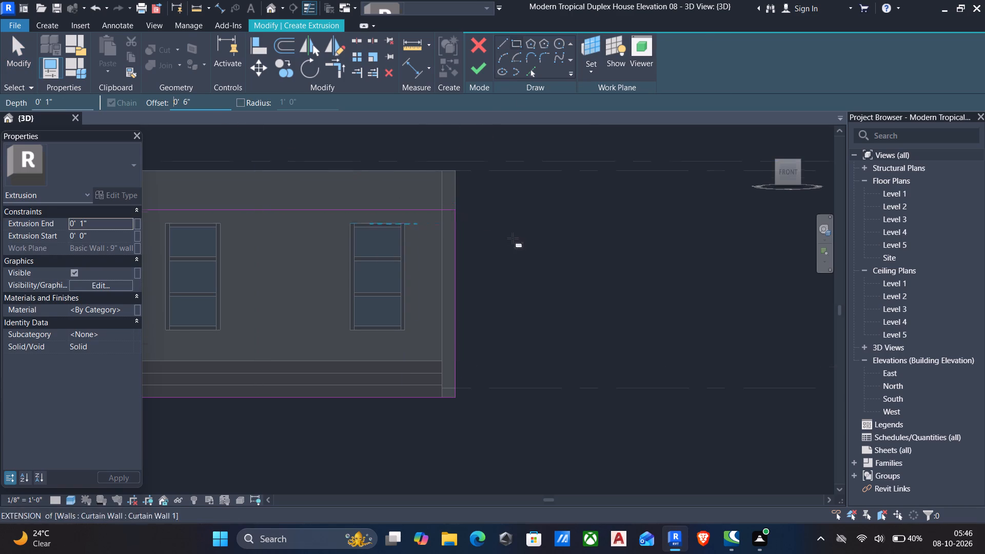
{"action": "scroll", "coordinate": [513, 238], "scroll_direction": "down", "scroll_amount": 3}
{"action": "middle_click_drag", "start_coordinate": [546, 243], "coordinate": [584, 241]}
{"action": "scroll", "coordinate": [346, 245], "scroll_direction": "up", "scroll_amount": 7}
{"action": "scroll", "coordinate": [224, 219], "scroll_direction": "up", "scroll_amount": 4}
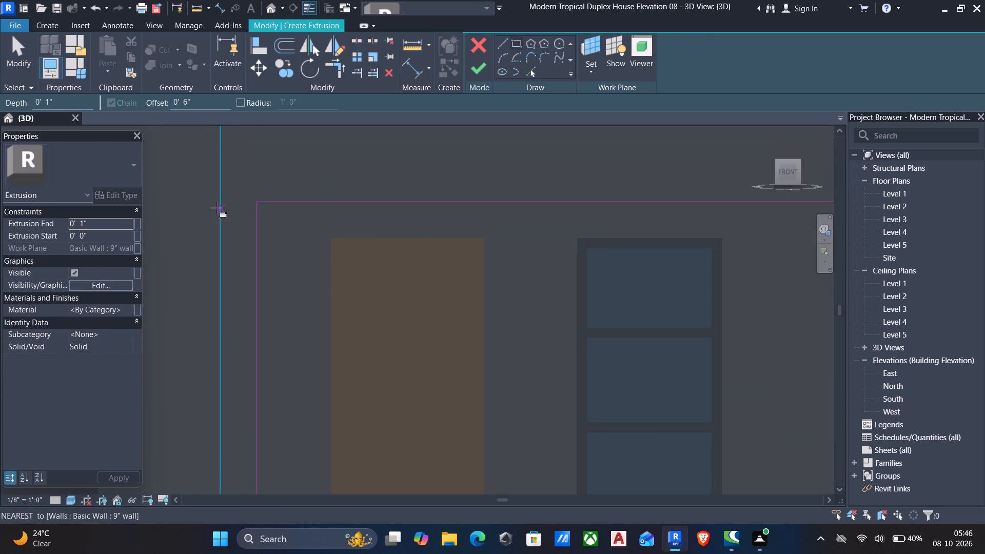
{"action": "scroll", "coordinate": [258, 201], "scroll_direction": "up", "scroll_amount": 1}
{"action": "left_click", "coordinate": [258, 201]}
{"action": "scroll", "coordinate": [295, 234], "scroll_direction": "down", "scroll_amount": 5}
{"action": "middle_click_drag", "start_coordinate": [333, 284], "coordinate": [313, 260]}
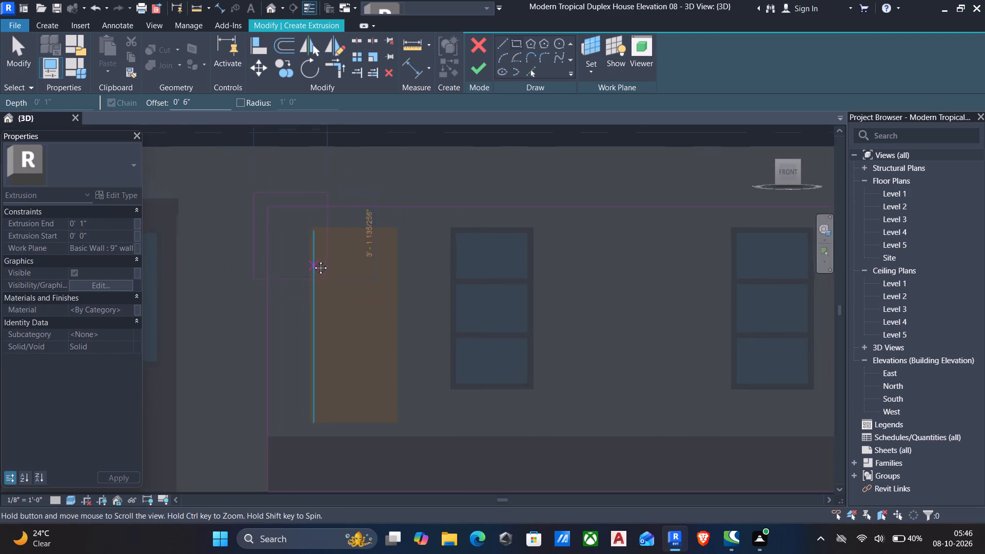
{"action": "middle_click_drag", "start_coordinate": [313, 260], "coordinate": [310, 258]}
{"action": "scroll", "coordinate": [482, 349], "scroll_direction": "down", "scroll_amount": 4}
{"action": "middle_click_drag", "start_coordinate": [466, 358], "coordinate": [350, 322]}
{"action": "scroll", "coordinate": [530, 379], "scroll_direction": "up", "scroll_amount": 4}
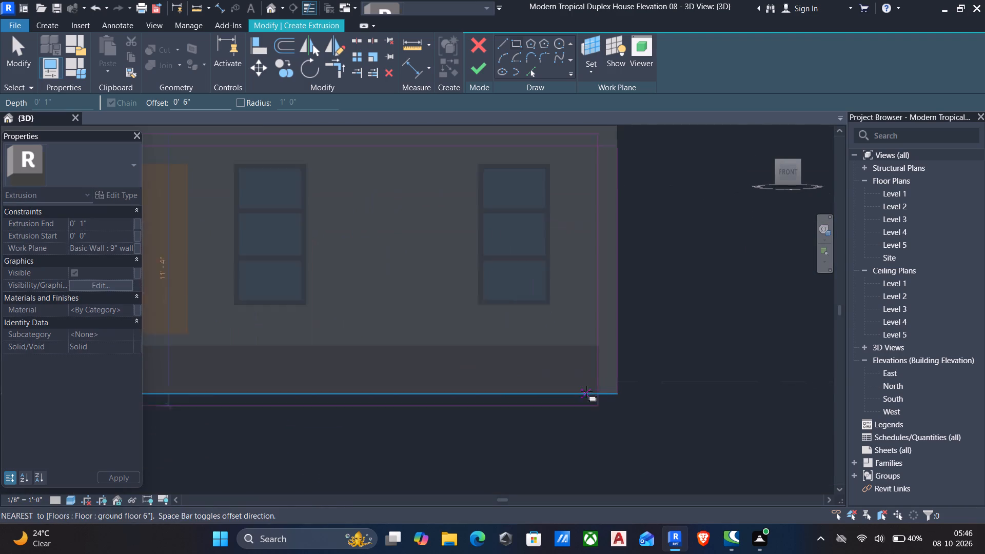
{"action": "left_click", "coordinate": [622, 397]}
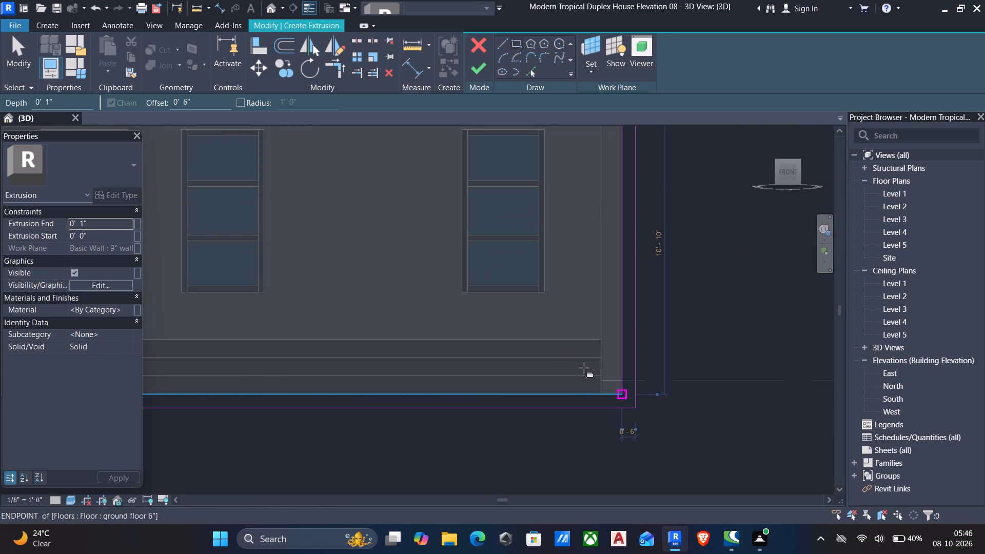
{"action": "key", "text": "Escape"}
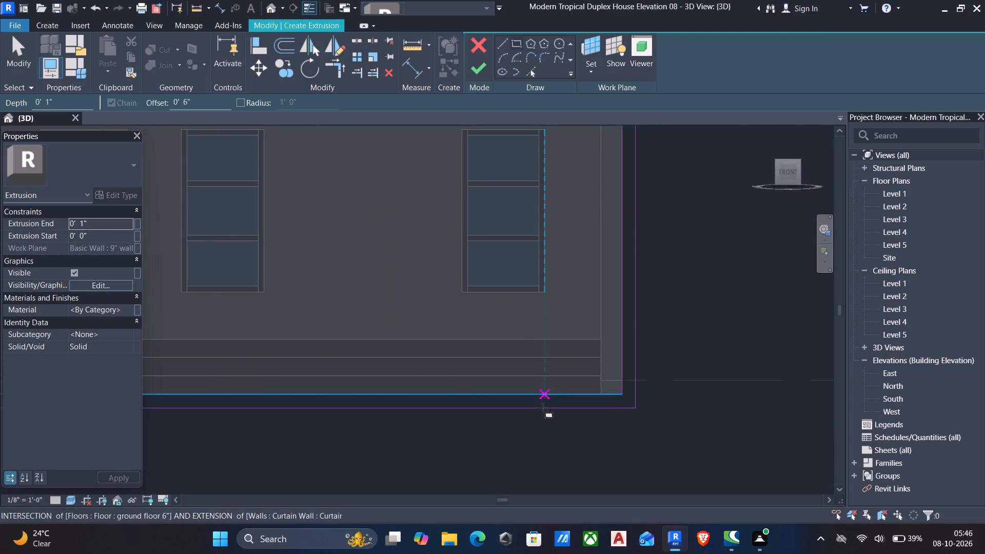
{"action": "key", "text": "Escape"}
Delete the bottom line of the outer sketched rectangle.
{"action": "left_click", "coordinate": [541, 411]}
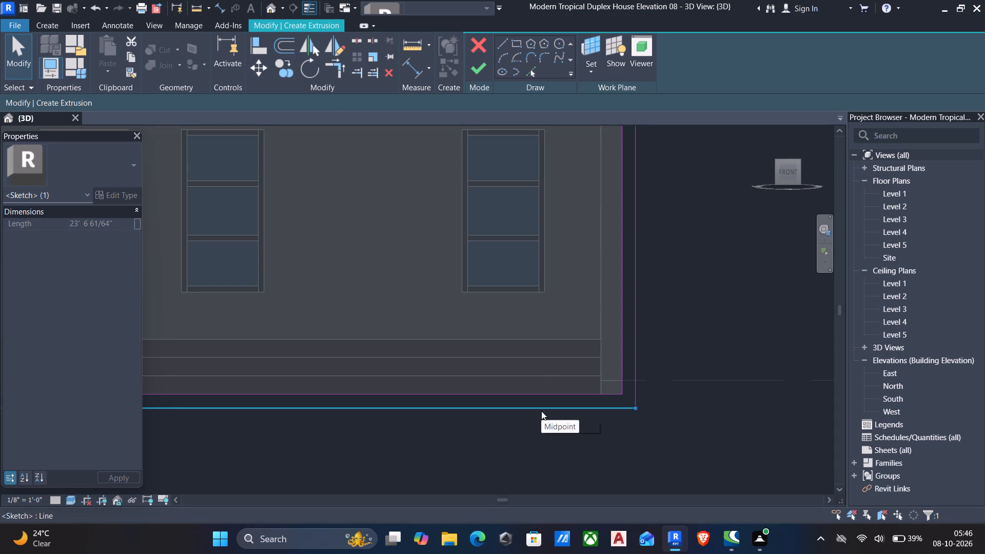
{"action": "key", "text": "Delete"}
Trim/extend the inner bottom sketch line to meet the outer vertical line beyond the end wall in a corner.
{"action": "type", "text": "tr"}
{"action": "left_click", "coordinate": [582, 393]}
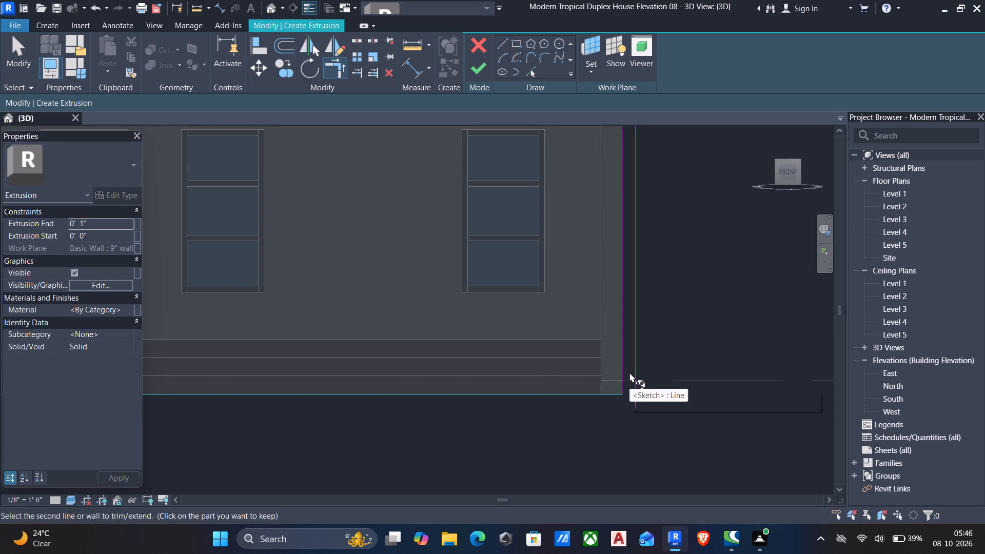
{"action": "left_click", "coordinate": [634, 378]}
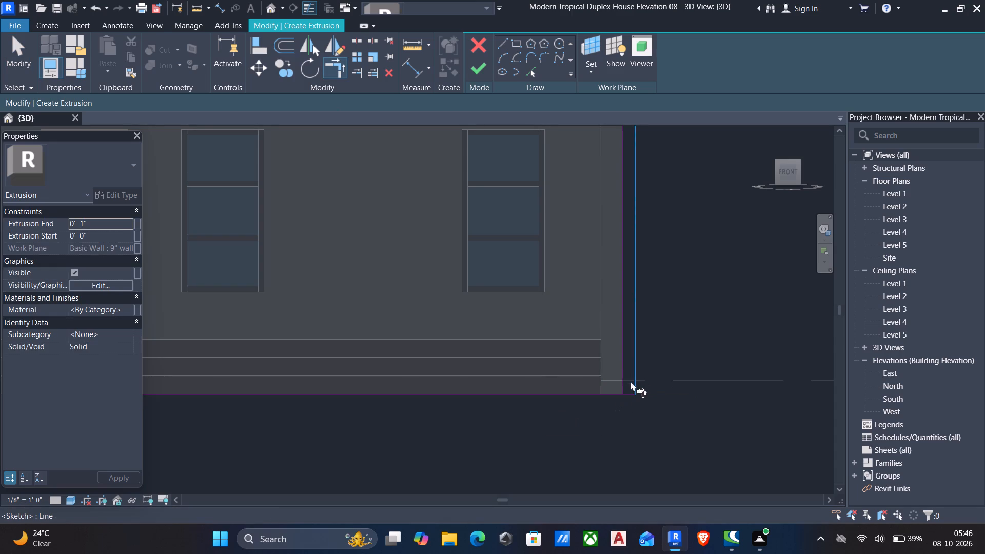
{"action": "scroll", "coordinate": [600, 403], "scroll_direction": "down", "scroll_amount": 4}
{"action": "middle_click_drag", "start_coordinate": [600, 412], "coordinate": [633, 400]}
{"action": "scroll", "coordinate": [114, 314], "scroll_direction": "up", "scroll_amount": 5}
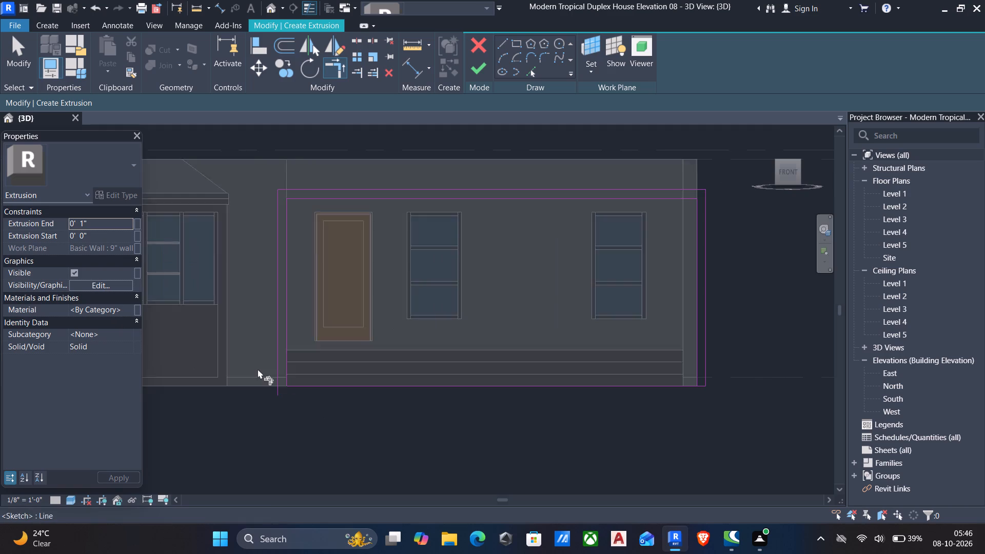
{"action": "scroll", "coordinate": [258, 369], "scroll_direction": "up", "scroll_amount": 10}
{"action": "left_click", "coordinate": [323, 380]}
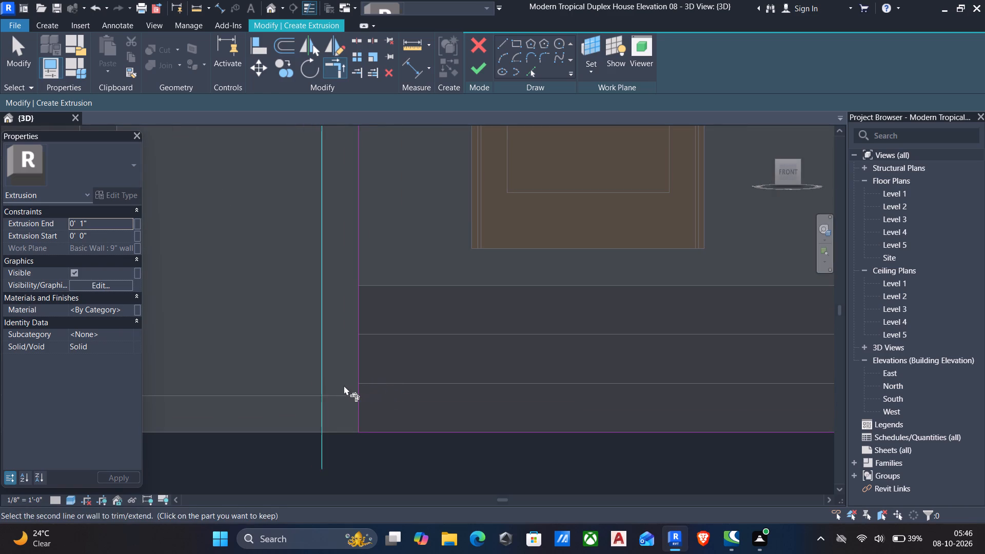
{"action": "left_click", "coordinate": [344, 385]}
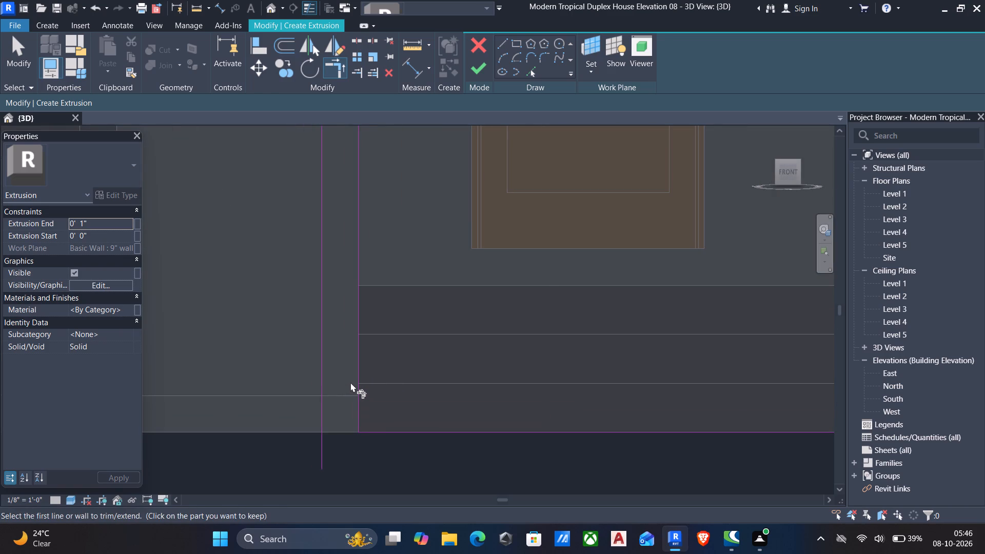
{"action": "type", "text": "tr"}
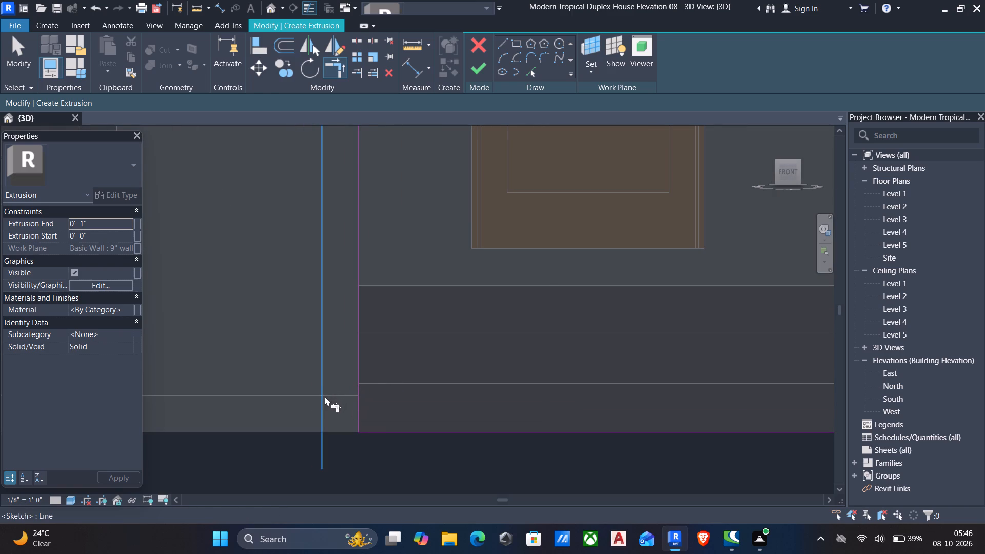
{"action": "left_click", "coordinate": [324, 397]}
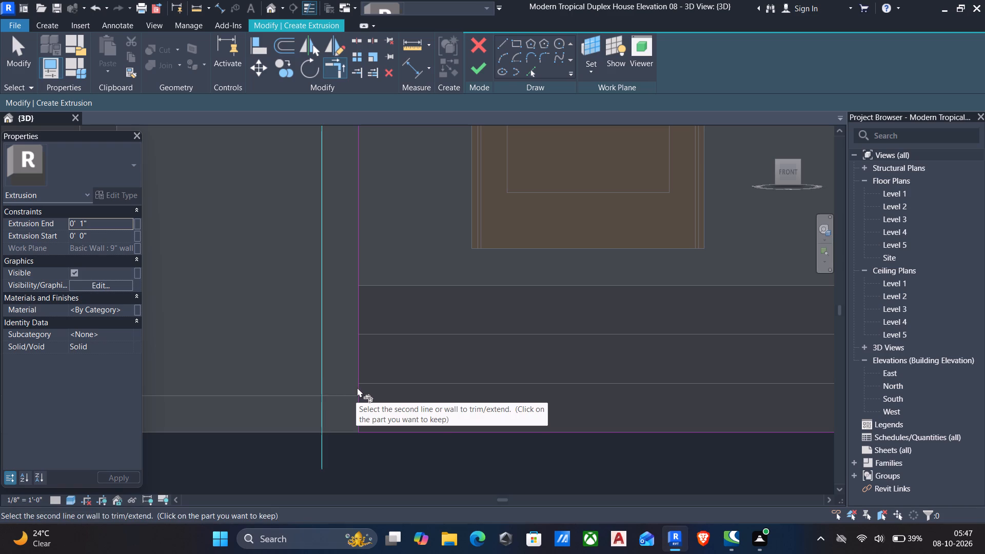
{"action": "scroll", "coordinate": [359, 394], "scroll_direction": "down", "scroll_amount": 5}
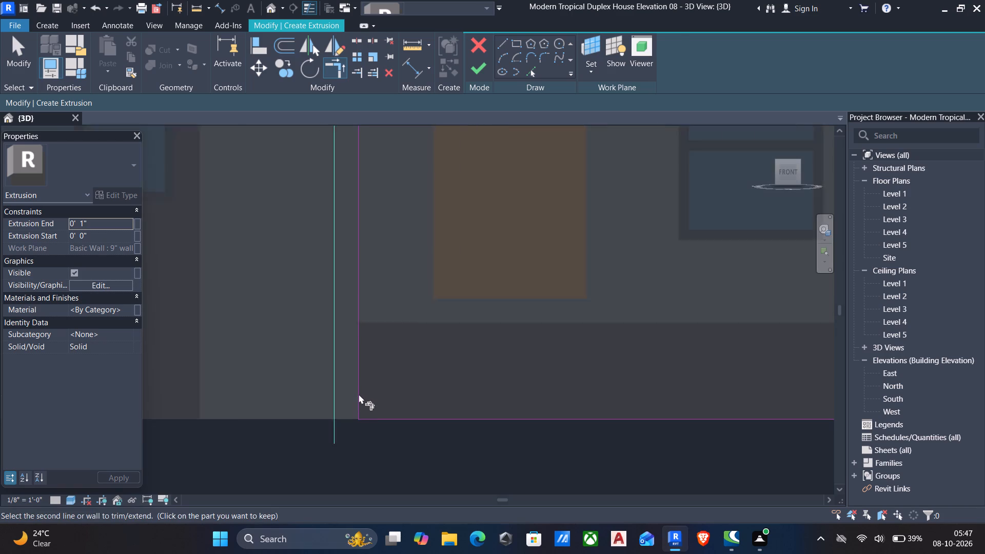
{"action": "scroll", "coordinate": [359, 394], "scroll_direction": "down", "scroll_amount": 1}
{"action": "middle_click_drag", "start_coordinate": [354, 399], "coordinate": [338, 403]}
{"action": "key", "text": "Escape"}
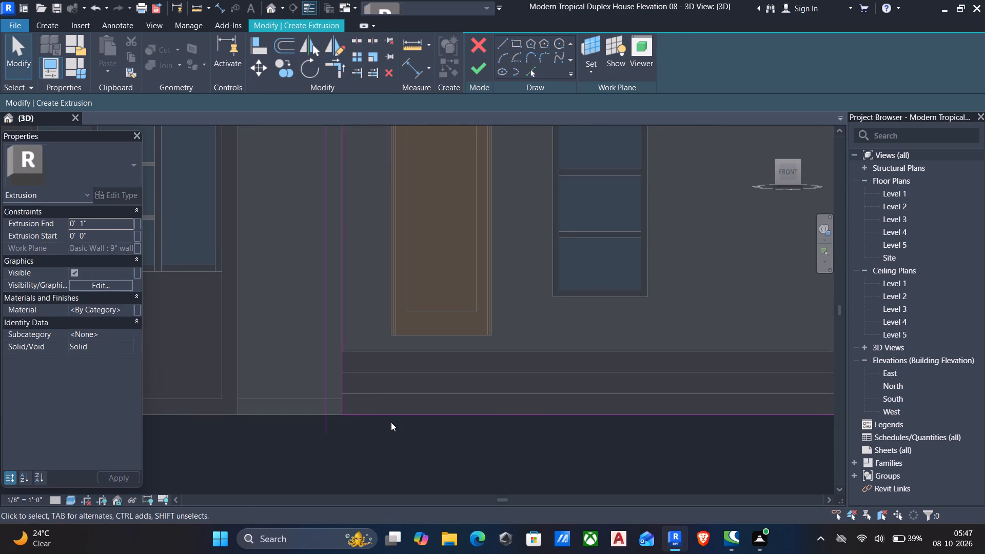
Split the bottom sketch line at a point below the far window.
{"action": "scroll", "coordinate": [631, 399], "scroll_direction": "down", "scroll_amount": 5}
{"action": "middle_click_drag", "start_coordinate": [623, 403], "coordinate": [365, 349]}
{"action": "scroll", "coordinate": [595, 386], "scroll_direction": "up", "scroll_amount": 7}
{"action": "scroll", "coordinate": [494, 288], "scroll_direction": "up", "scroll_amount": 6}
{"action": "scroll", "coordinate": [576, 306], "scroll_direction": "down", "scroll_amount": 5}
{"action": "left_click", "coordinate": [574, 326]}
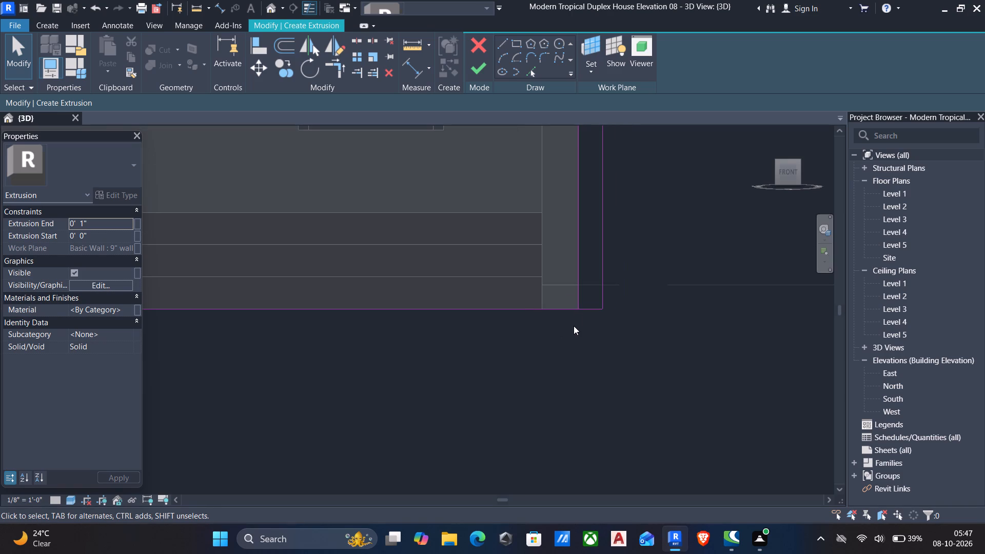
{"action": "key", "text": "s"}
{"action": "key", "text": "s"}
{"action": "key", "text": "l"}
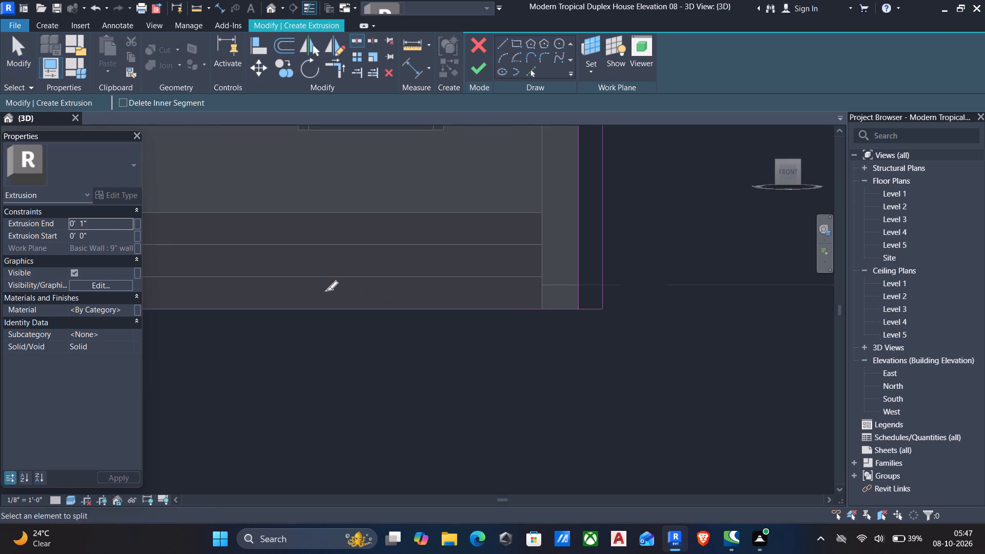
{"action": "left_click", "coordinate": [325, 309]}
{"action": "scroll", "coordinate": [361, 347], "scroll_direction": "down", "scroll_amount": 4}
{"action": "middle_click_drag", "start_coordinate": [377, 359], "coordinate": [397, 360]}
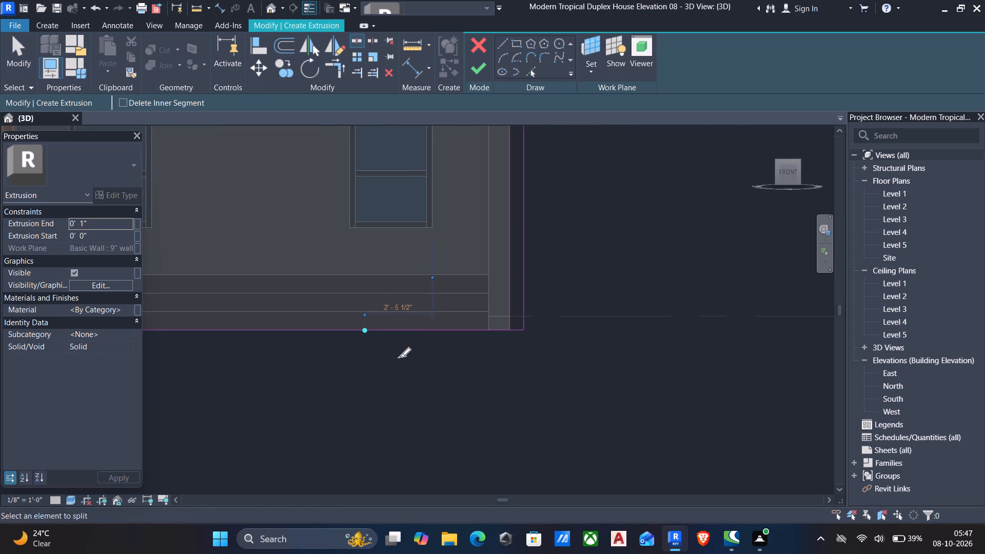
{"action": "key", "text": "Escape"}
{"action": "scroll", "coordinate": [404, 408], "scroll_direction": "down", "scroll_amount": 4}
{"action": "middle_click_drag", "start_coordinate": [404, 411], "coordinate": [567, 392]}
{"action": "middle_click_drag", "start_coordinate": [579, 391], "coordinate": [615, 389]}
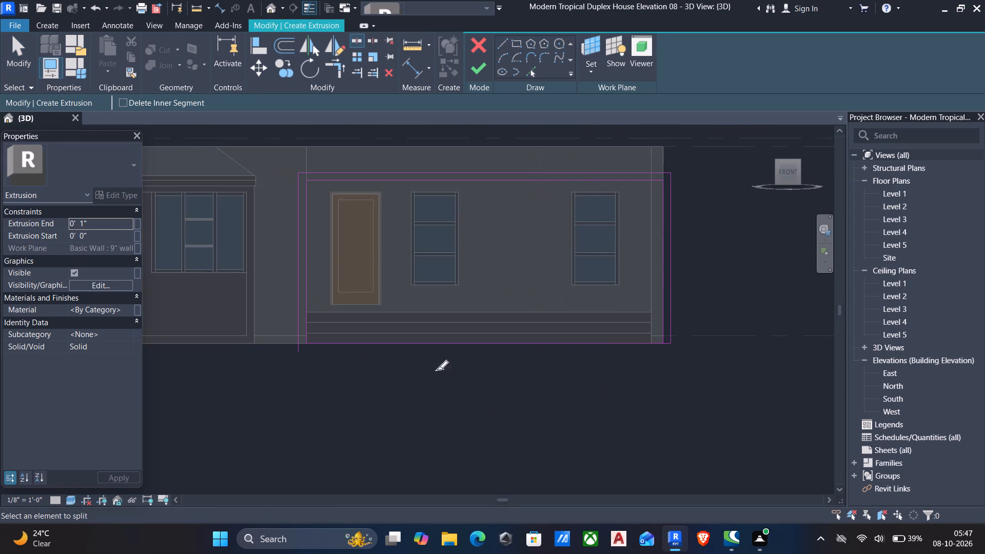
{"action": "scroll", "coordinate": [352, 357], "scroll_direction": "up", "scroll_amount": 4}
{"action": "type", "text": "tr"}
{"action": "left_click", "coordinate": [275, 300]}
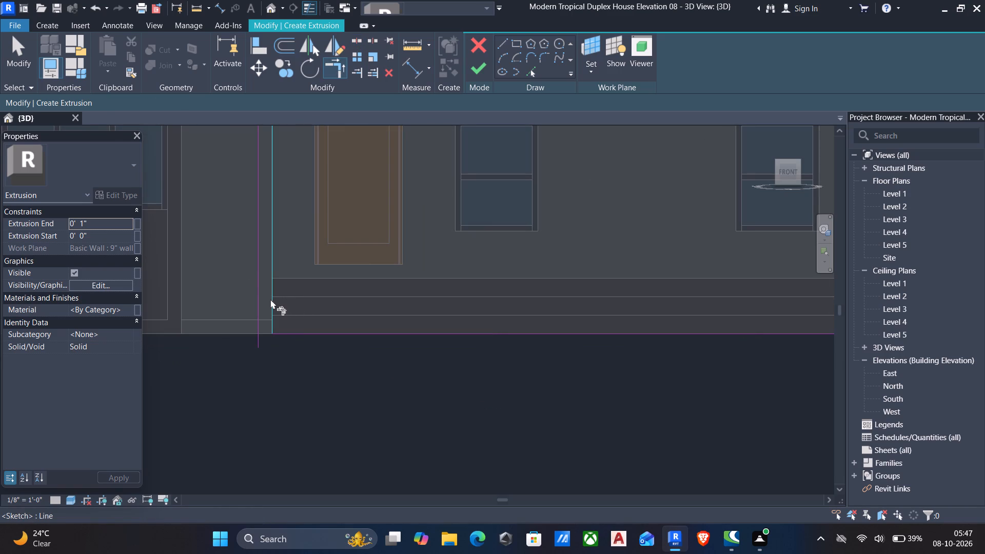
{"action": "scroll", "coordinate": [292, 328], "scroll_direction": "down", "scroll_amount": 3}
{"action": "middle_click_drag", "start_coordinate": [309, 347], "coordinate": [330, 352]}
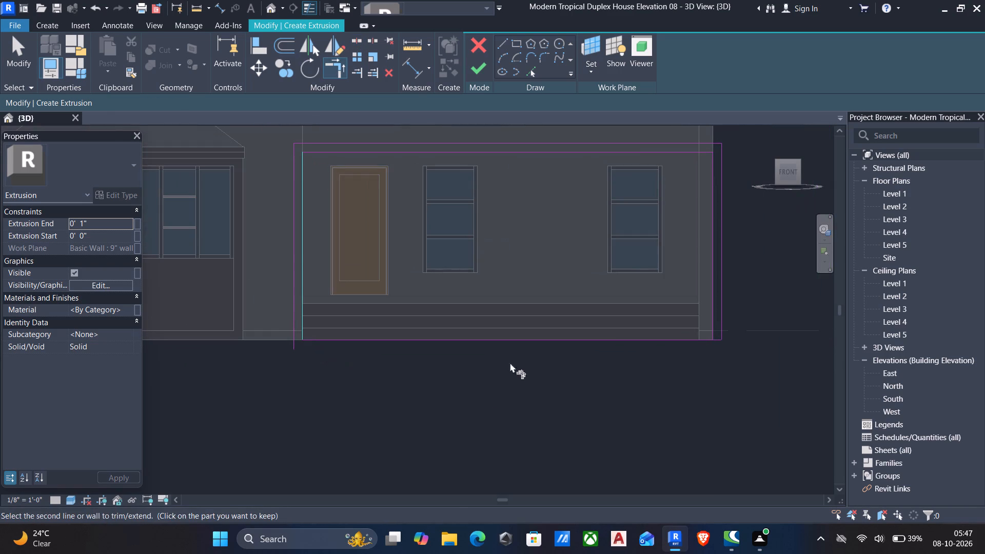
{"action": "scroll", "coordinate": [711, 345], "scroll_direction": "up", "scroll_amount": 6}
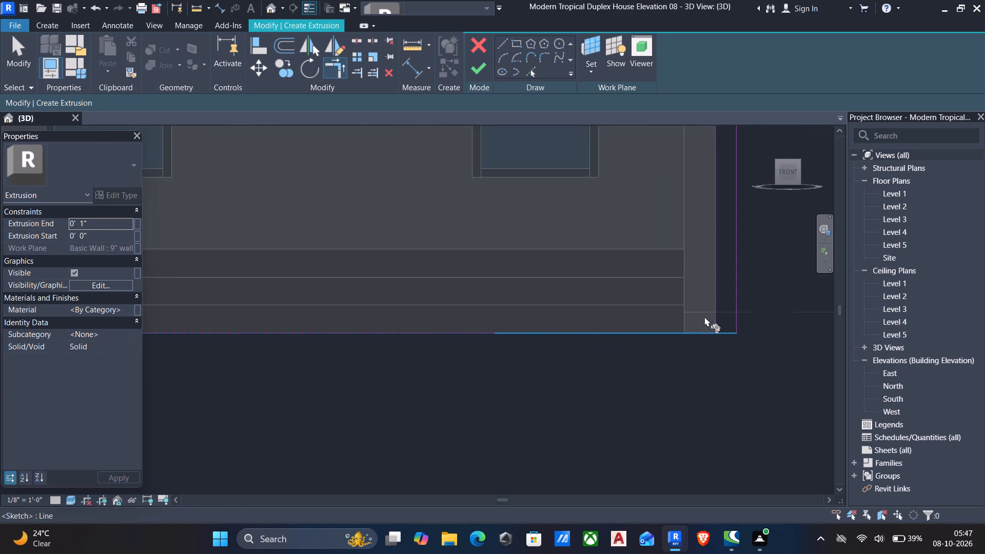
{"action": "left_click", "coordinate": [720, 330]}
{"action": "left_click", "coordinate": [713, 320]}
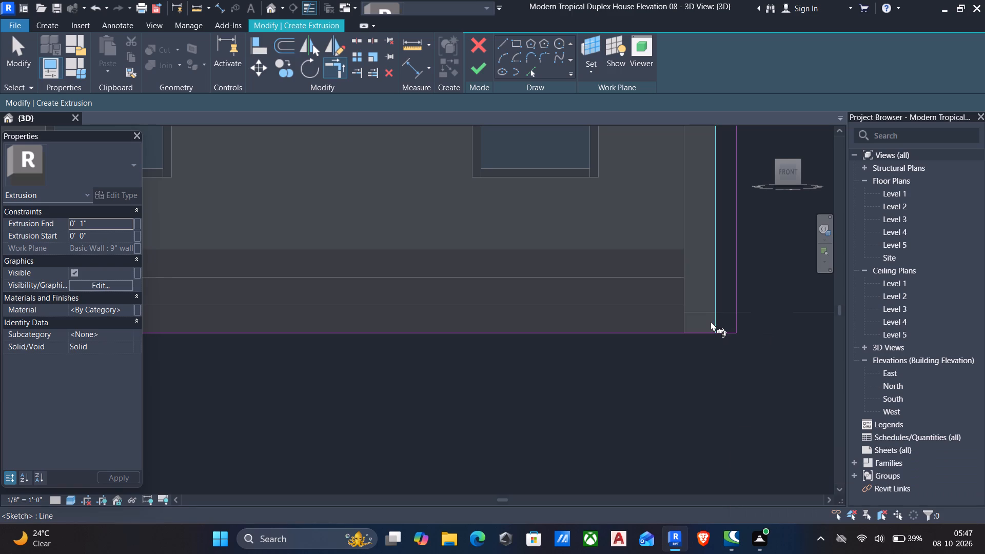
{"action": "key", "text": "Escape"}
Trim the bottom line to the inner vertical line at the end wall, keeping only the short piece between the frame's two sides.
{"action": "scroll", "coordinate": [705, 348], "scroll_direction": "up", "scroll_amount": 3}
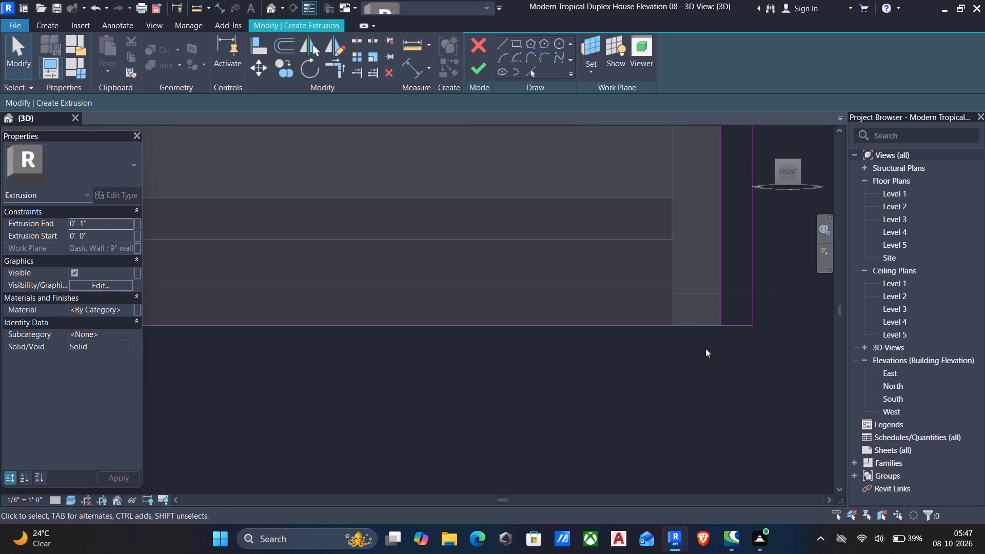
{"action": "type", "text": "tr"}
{"action": "scroll", "coordinate": [707, 348], "scroll_direction": "up", "scroll_amount": 5}
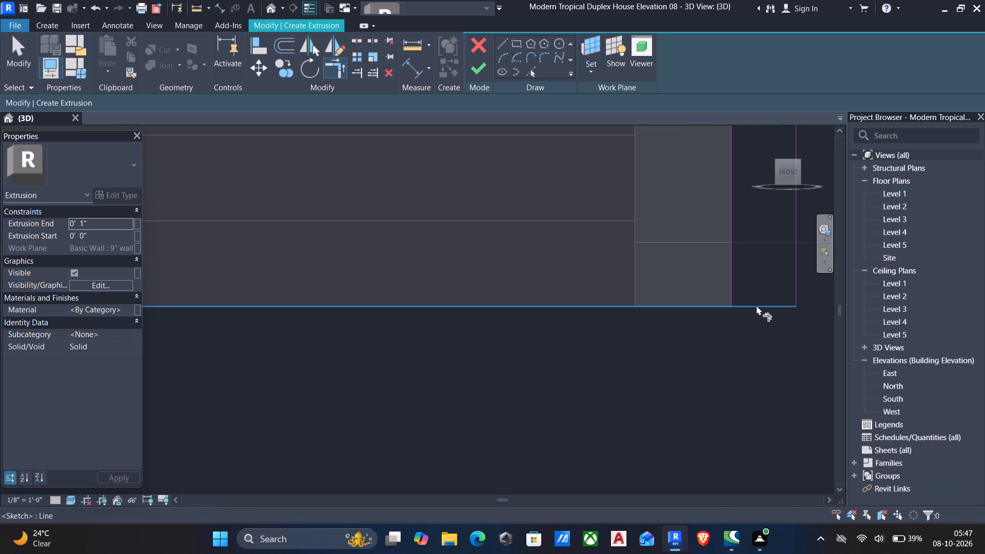
{"action": "left_click", "coordinate": [756, 305]}
{"action": "left_click", "coordinate": [734, 285]}
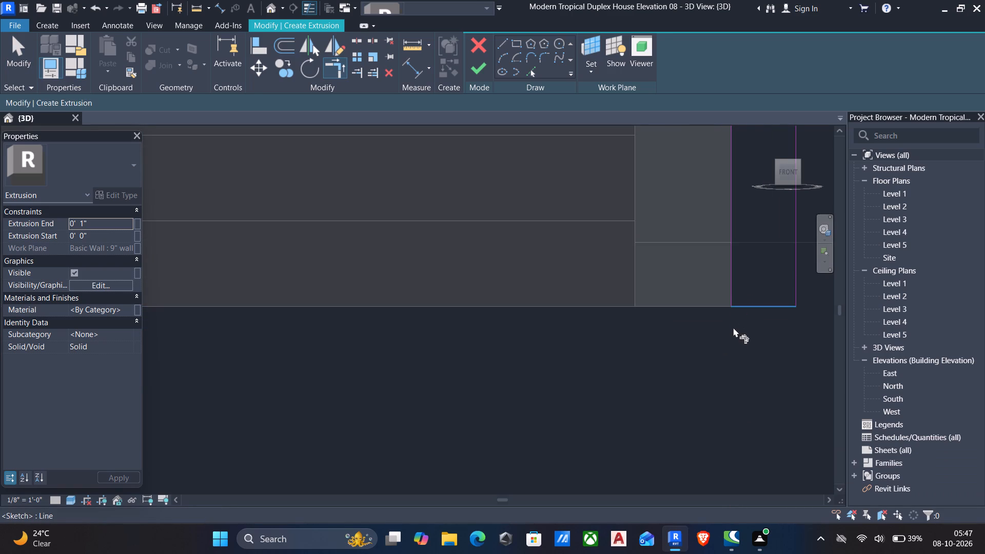
Delete the leftover bottom sketch line running from the door-side inner vertical line along the base of the steps.
{"action": "scroll", "coordinate": [729, 330], "scroll_direction": "down", "scroll_amount": 2}
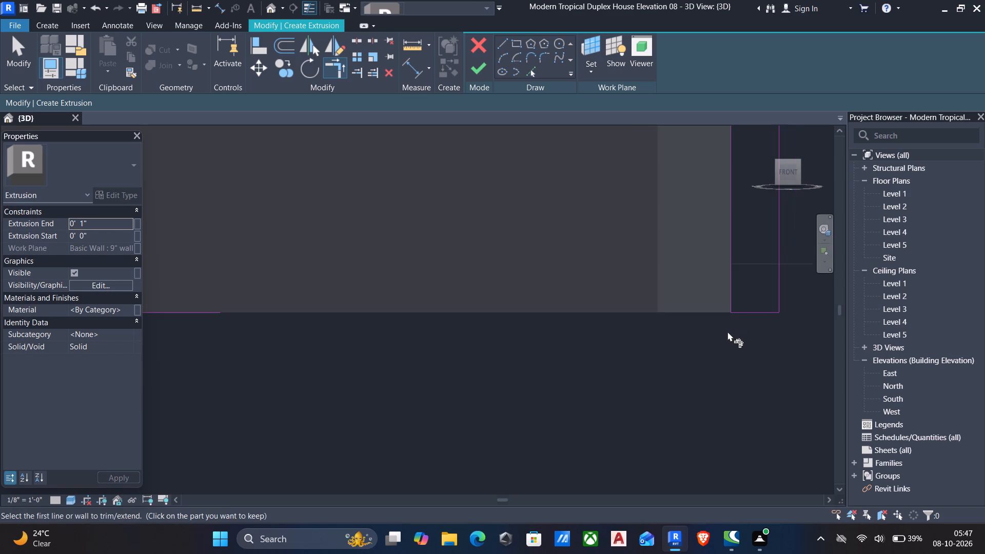
{"action": "scroll", "coordinate": [727, 331], "scroll_direction": "down", "scroll_amount": 10}
{"action": "middle_click_drag", "start_coordinate": [680, 380], "coordinate": [725, 364]}
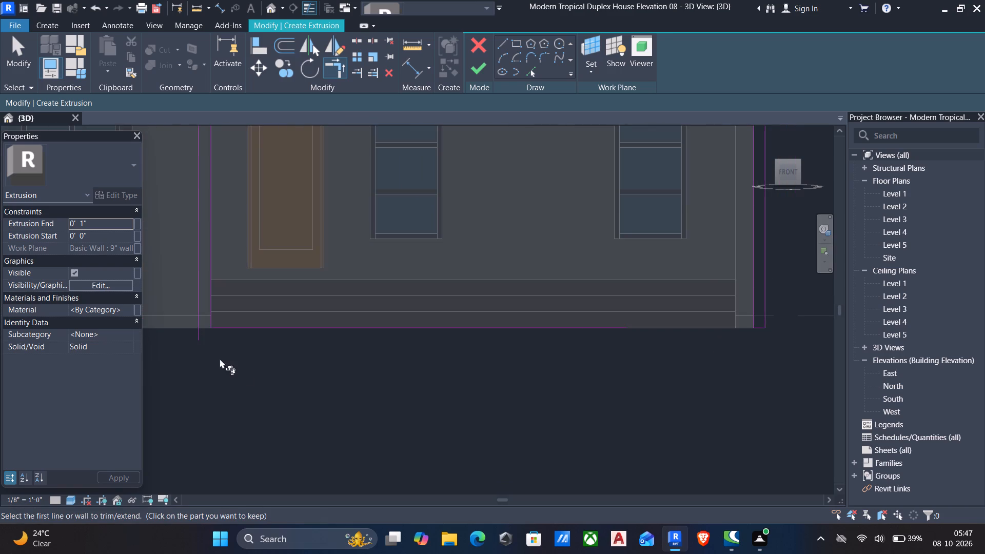
{"action": "scroll", "coordinate": [233, 367], "scroll_direction": "up", "scroll_amount": 6}
{"action": "scroll", "coordinate": [264, 311], "scroll_direction": "down", "scroll_amount": 2}
{"action": "middle_click_drag", "start_coordinate": [283, 314], "coordinate": [342, 321]}
{"action": "left_click_drag", "start_coordinate": [327, 319], "coordinate": [342, 321]}
{"action": "key", "text": "Escape"}
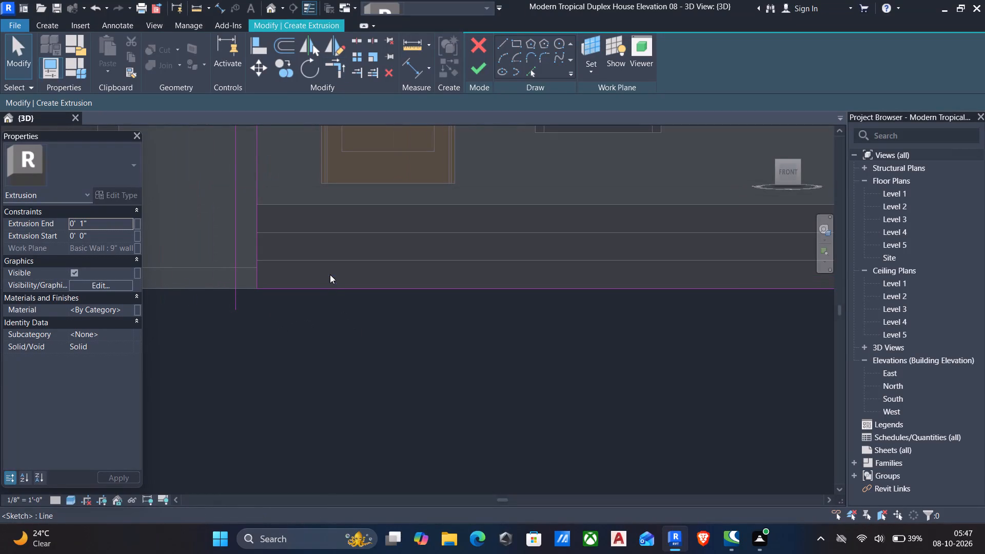
{"action": "left_click_drag", "start_coordinate": [330, 271], "coordinate": [326, 276]}
{"action": "left_click_drag", "start_coordinate": [358, 335], "coordinate": [295, 269]}
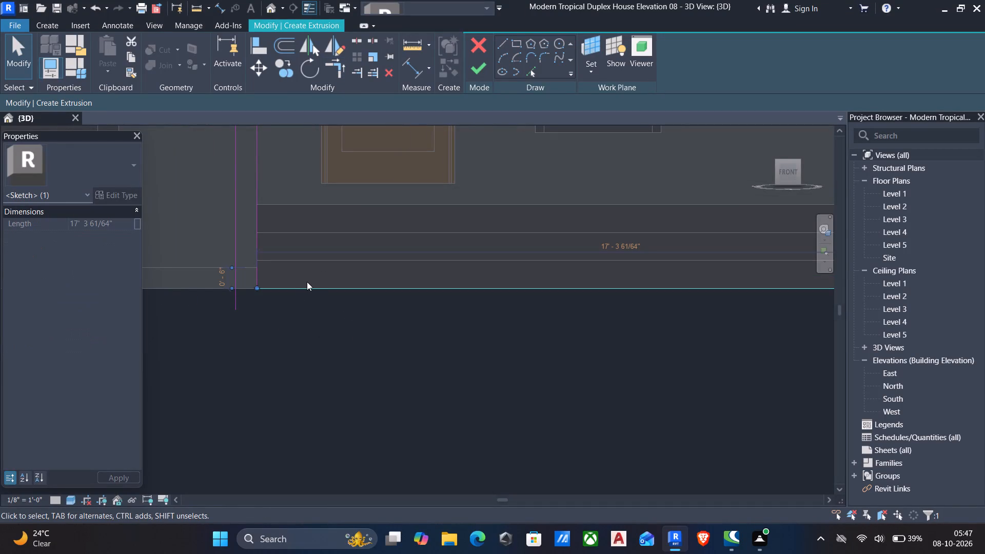
{"action": "key", "text": "Delete"}
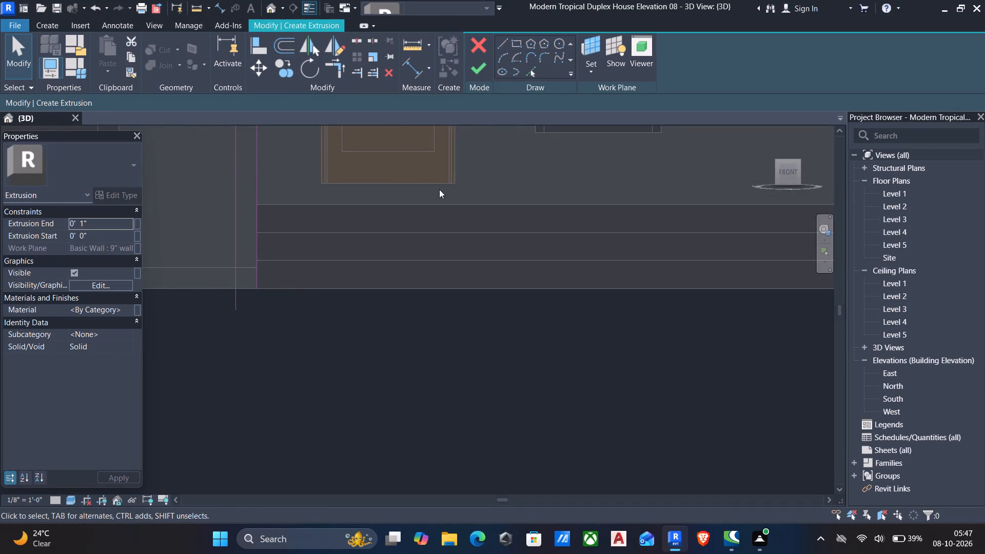
Draw a 6" horizontal line at floor base level from the door-side inner vertical line to the outer one.
{"action": "left_click", "coordinate": [503, 40]}
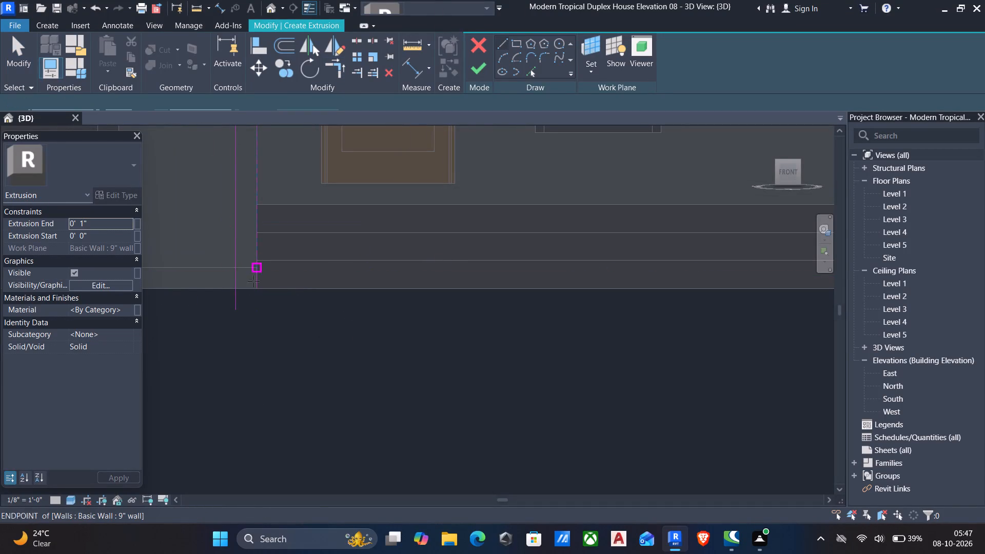
{"action": "scroll", "coordinate": [252, 276], "scroll_direction": "up", "scroll_amount": 9}
{"action": "left_click", "coordinate": [260, 260]}
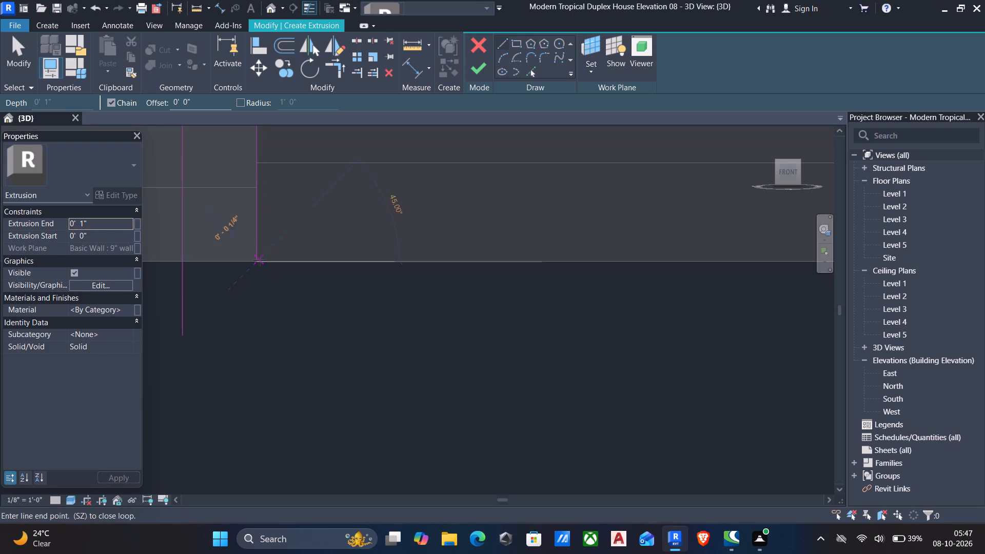
{"action": "left_click", "coordinate": [178, 262]}
{"action": "key", "text": "Escape"}
{"action": "key", "text": "Escape"}
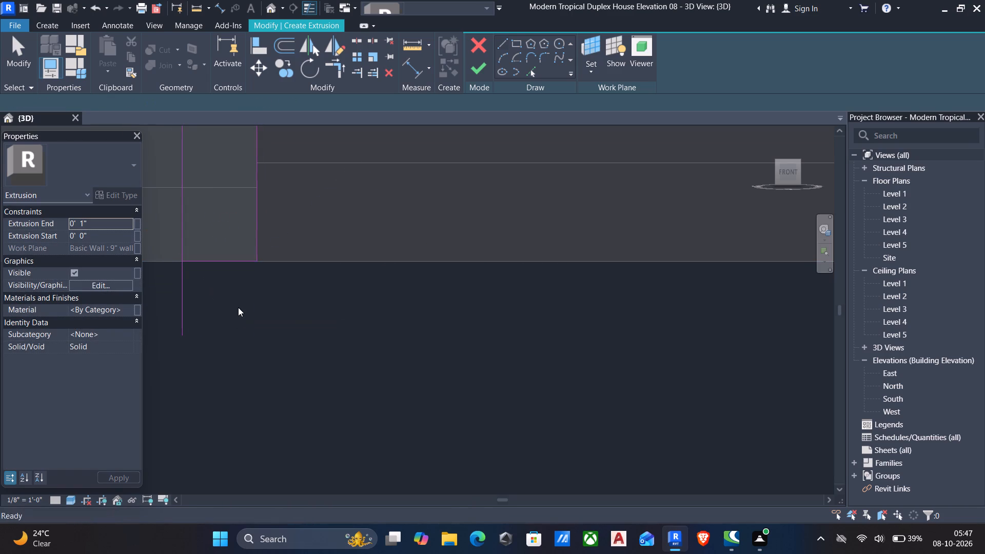
Trim the door-side inner and outer vertical lines to the short base line so the frame leg closes with clean corners.
{"action": "type", "text": "tr"}
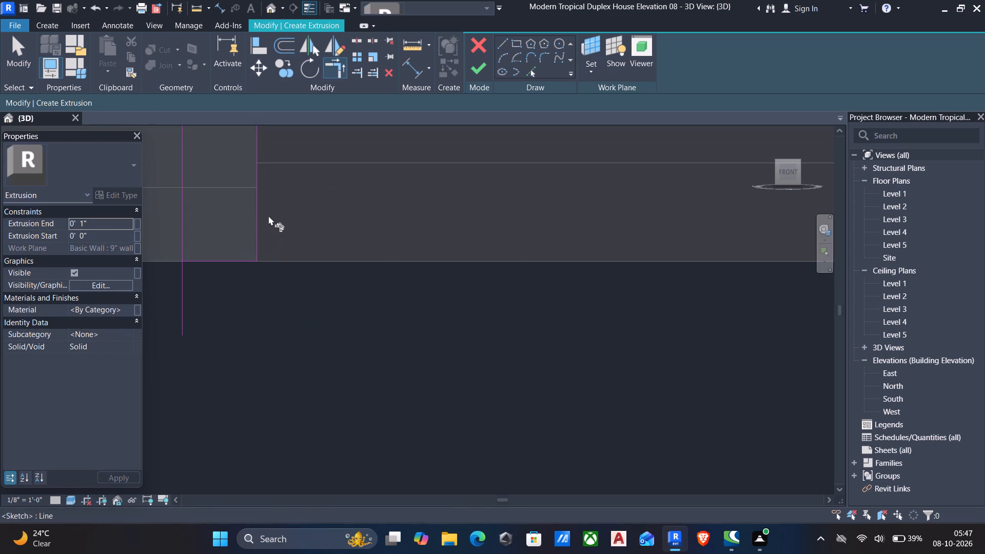
{"action": "left_click", "coordinate": [261, 223]}
{"action": "left_click", "coordinate": [241, 258]}
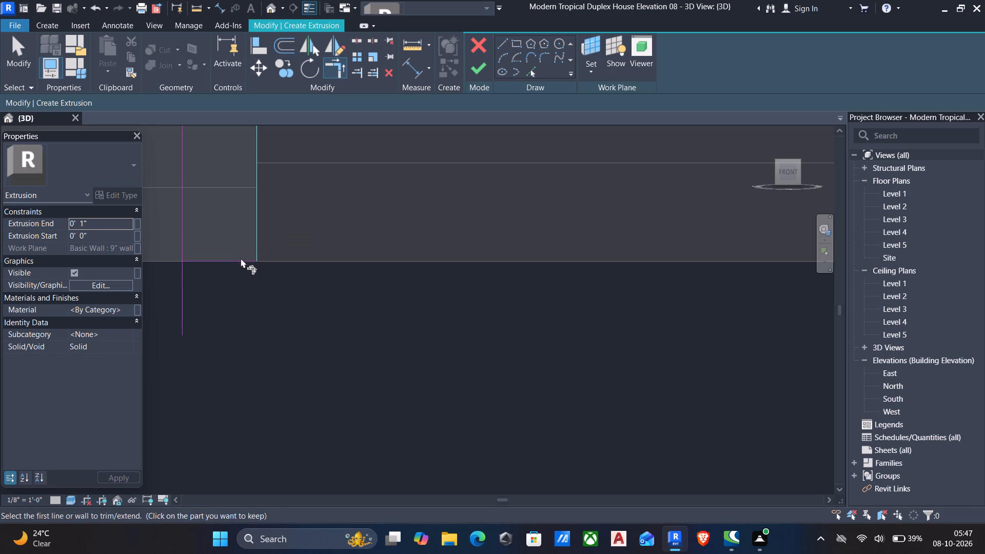
{"action": "left_click", "coordinate": [186, 240]}
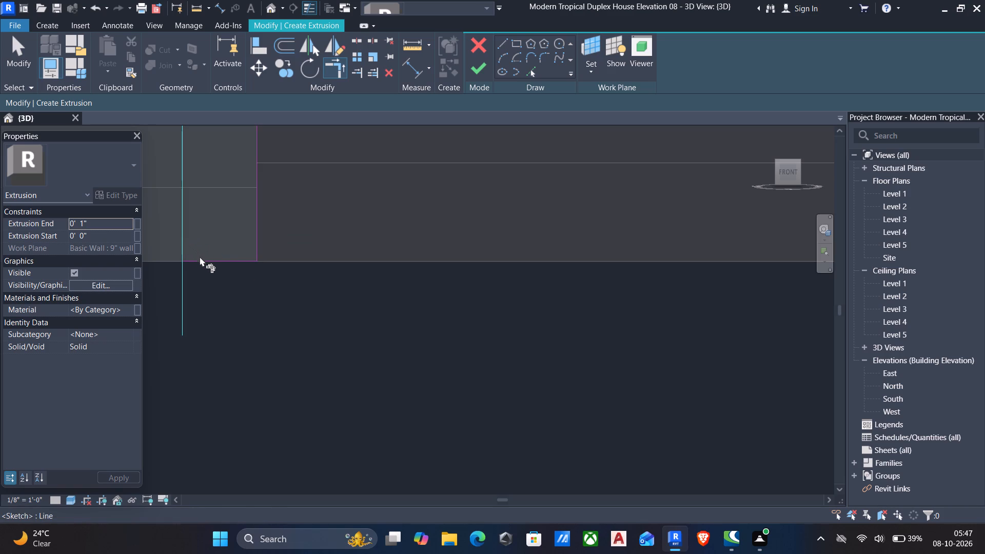
{"action": "left_click", "coordinate": [202, 260]}
Finish the frame sketch around the entrance door and windows to generate the extrusion.
{"action": "scroll", "coordinate": [244, 271], "scroll_direction": "down", "scroll_amount": 6}
{"action": "scroll", "coordinate": [314, 267], "scroll_direction": "down", "scroll_amount": 6}
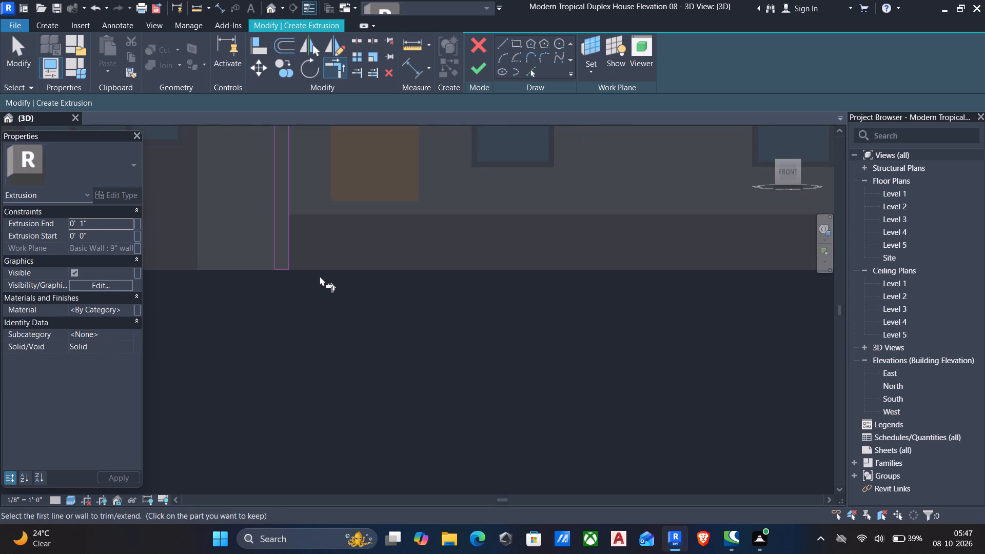
{"action": "left_click", "coordinate": [474, 68]}
Set the extrusion end of the frame around the entrance door and adjacent windows to 3'.
{"action": "scroll", "coordinate": [469, 150], "scroll_direction": "down", "scroll_amount": 6}
{"action": "middle_click_drag", "start_coordinate": [463, 215], "coordinate": [467, 332]}
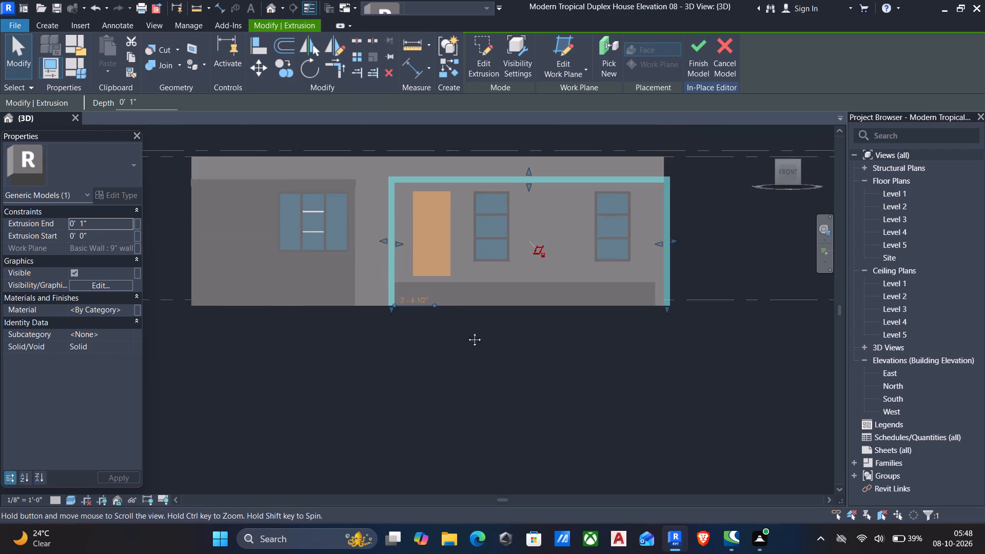
{"action": "middle_click_drag", "start_coordinate": [467, 332], "coordinate": [467, 352]}
{"action": "scroll", "coordinate": [434, 310], "scroll_direction": "up", "scroll_amount": 6}
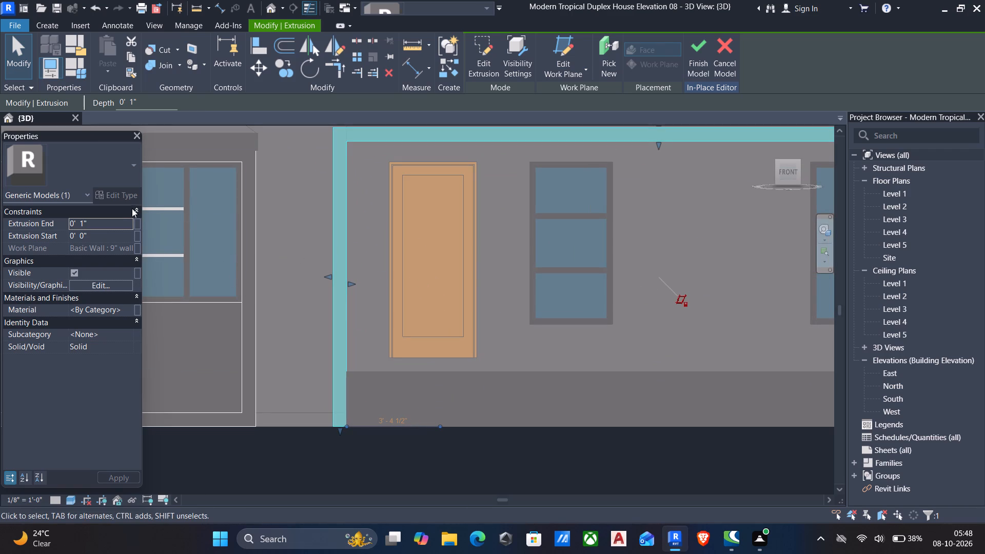
{"action": "left_click", "coordinate": [131, 222]}
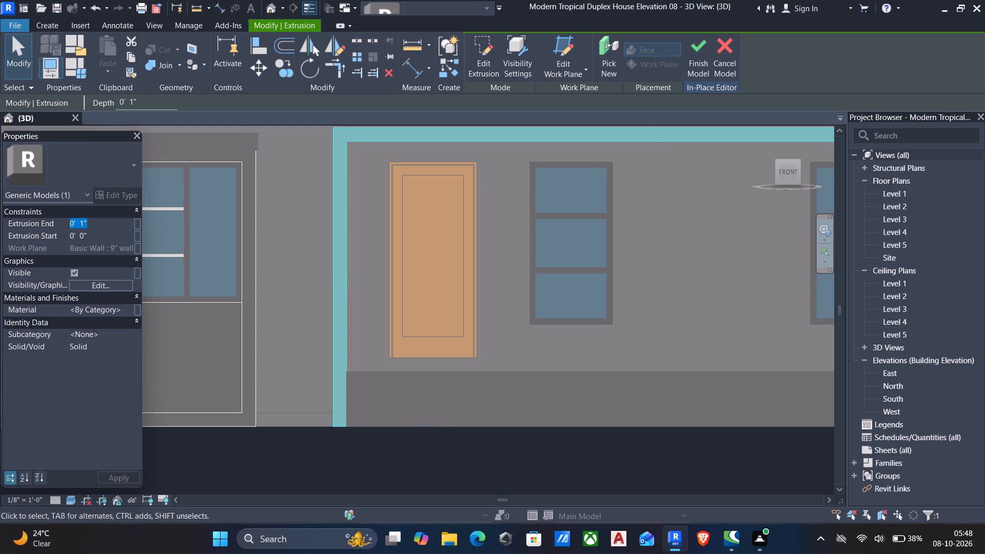
{"action": "type", "text": "3'"}
{"action": "key", "text": "Return"}
Check the frame's depth over the entrance steps from several angles and finish the in-place model.
{"action": "scroll", "coordinate": [243, 250], "scroll_direction": "down", "scroll_amount": 1}
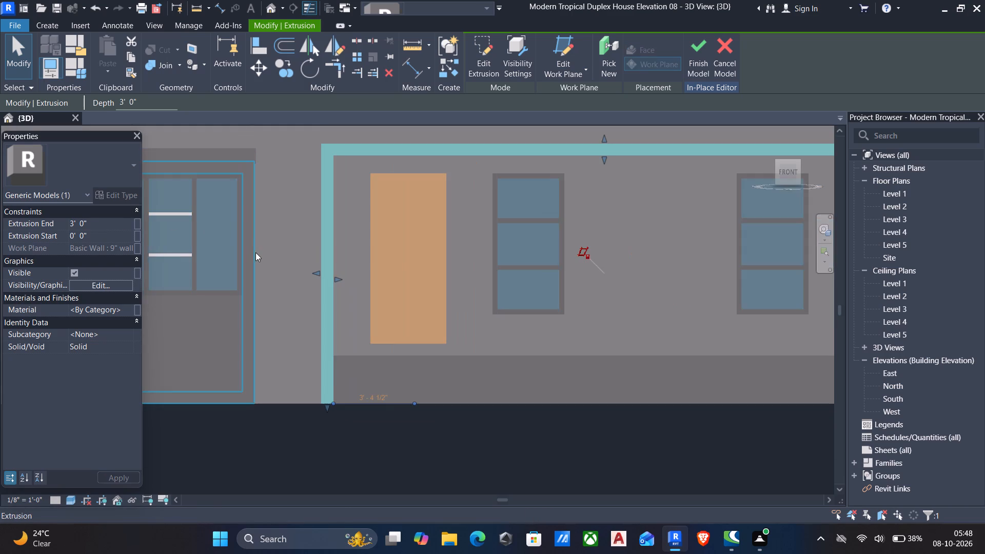
{"action": "scroll", "coordinate": [257, 253], "scroll_direction": "down", "scroll_amount": 4}
{"action": "middle_click_drag", "start_coordinate": [265, 266], "coordinate": [363, 411], "text": "shift"}
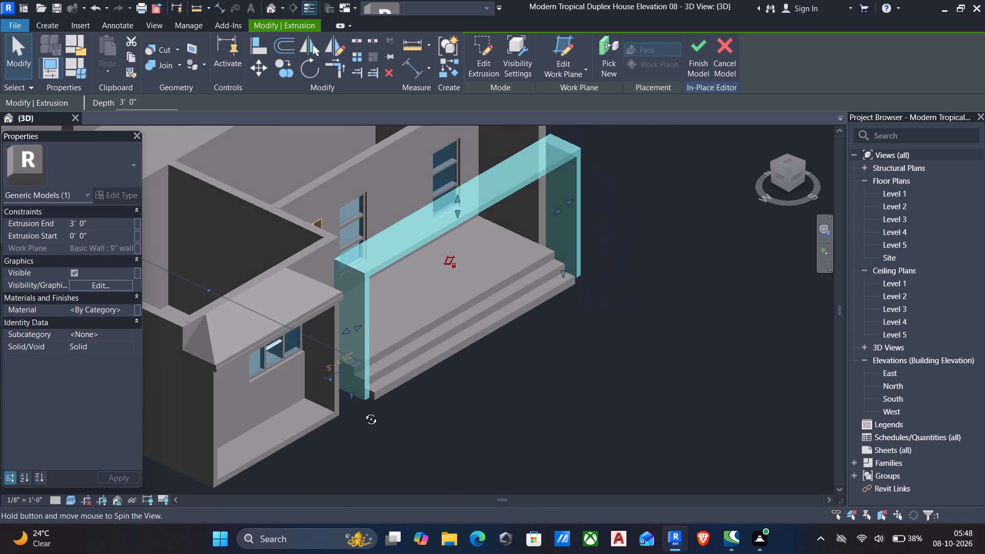
{"action": "middle_click_drag", "start_coordinate": [363, 411], "coordinate": [187, 374], "text": "shift"}
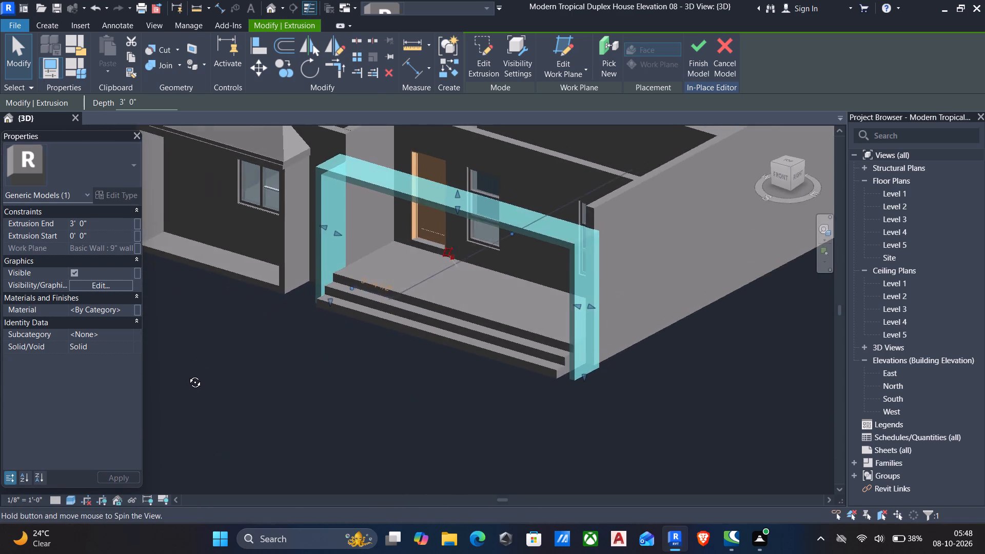
{"action": "middle_click_drag", "start_coordinate": [187, 374], "coordinate": [292, 325], "text": "shift"}
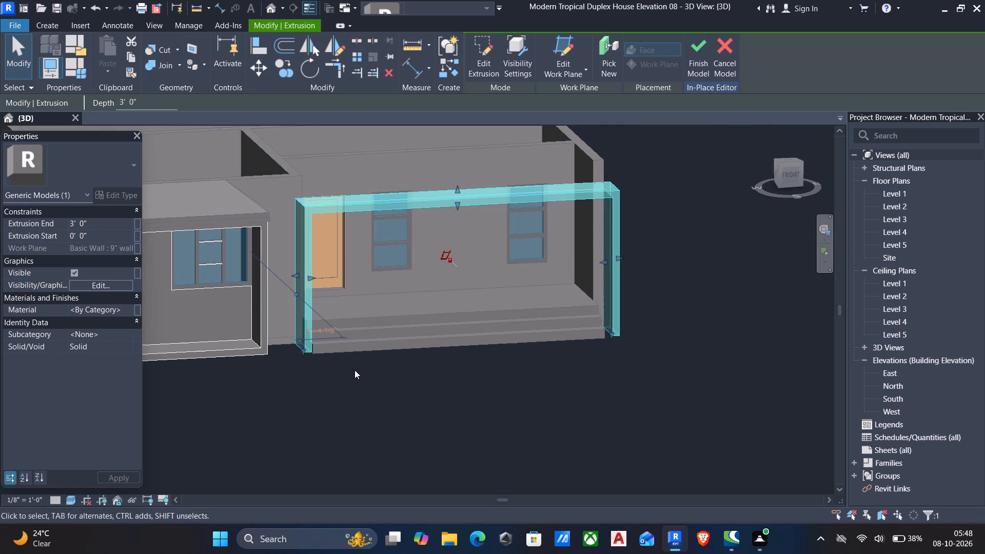
{"action": "scroll", "coordinate": [396, 360], "scroll_direction": "down", "scroll_amount": 1}
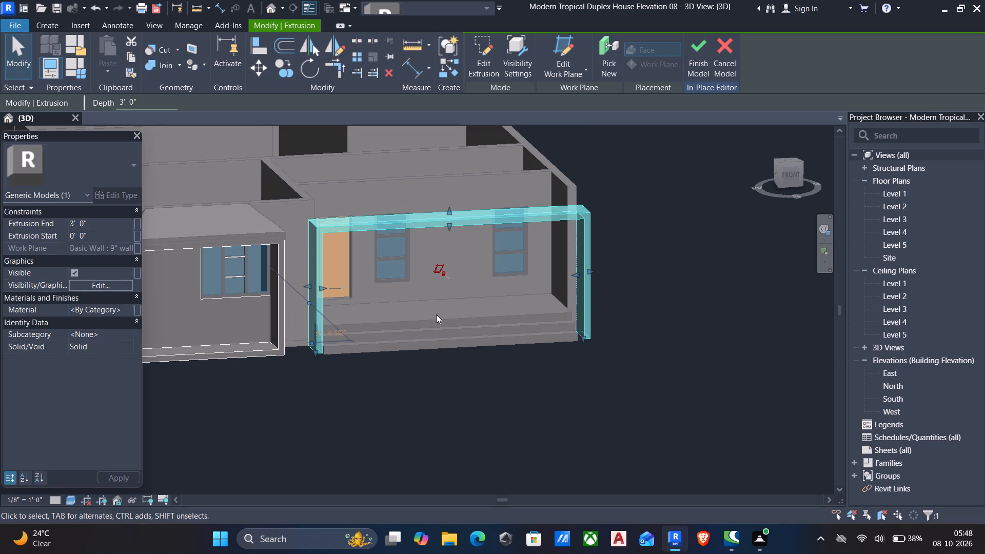
{"action": "left_click", "coordinate": [694, 60]}
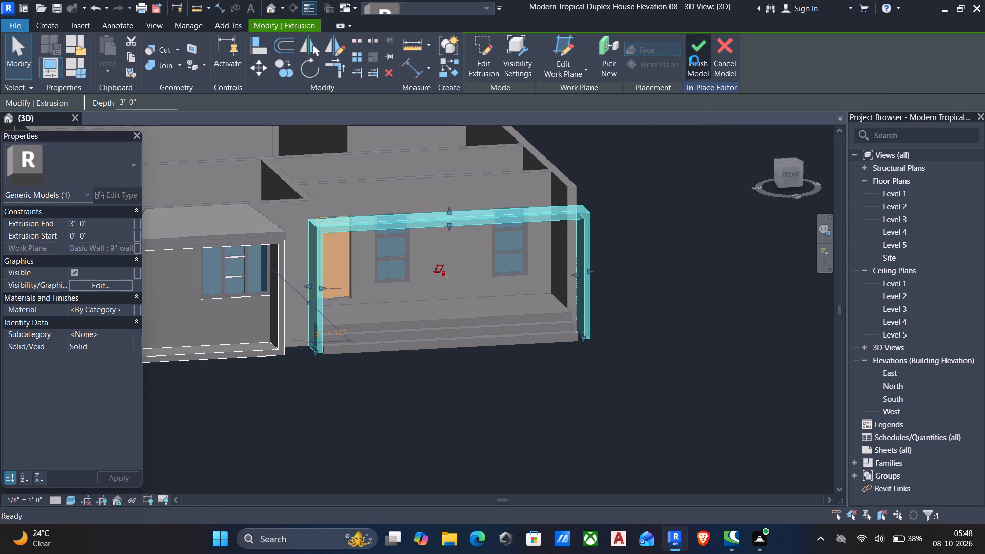
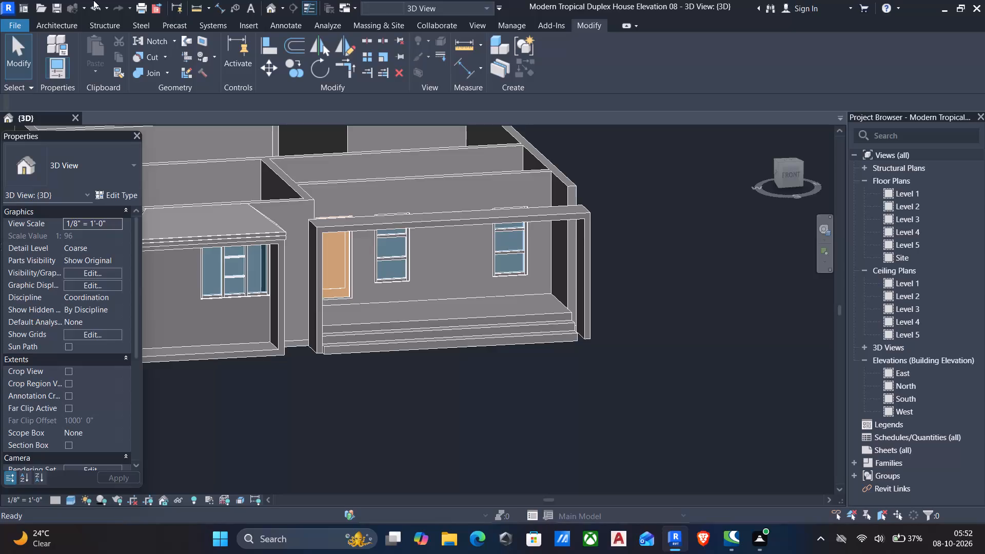
Reopen the frame around the entrance door and adjacent windows for in-place editing.
{"action": "scroll", "coordinate": [582, 318], "scroll_direction": "down", "scroll_amount": 1}
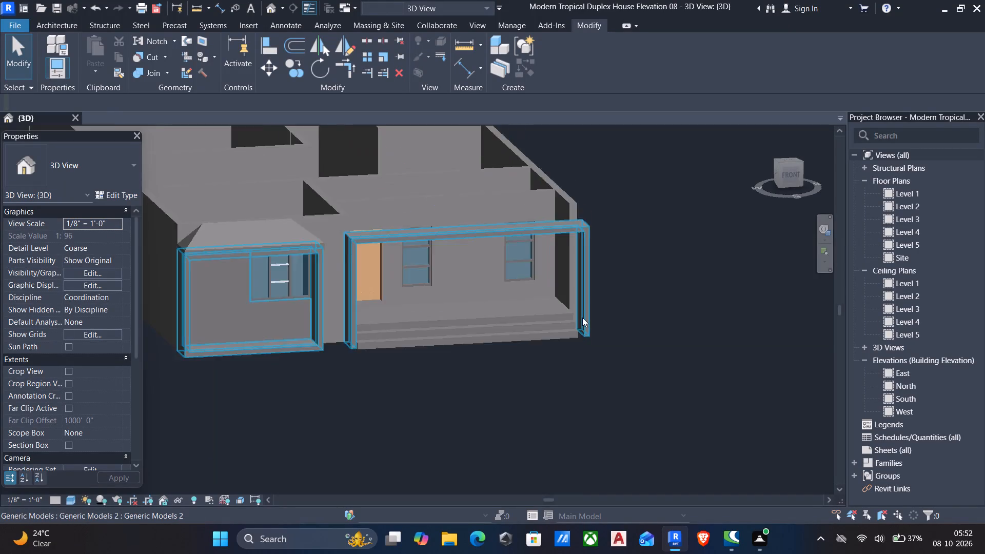
{"action": "scroll", "coordinate": [582, 318], "scroll_direction": "down", "scroll_amount": 2}
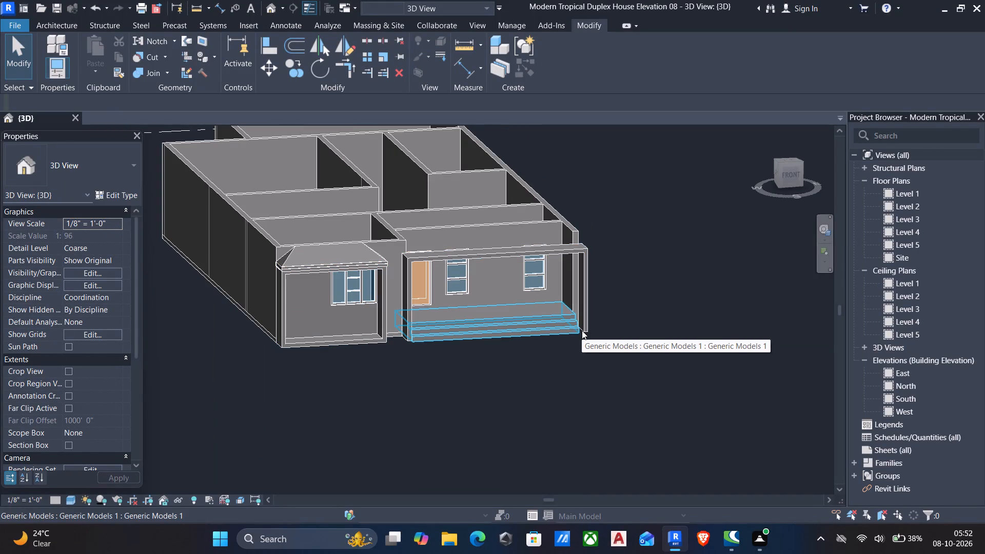
{"action": "scroll", "coordinate": [609, 336], "scroll_direction": "down", "scroll_amount": 2}
{"action": "middle_click_drag", "start_coordinate": [607, 341], "coordinate": [540, 362], "text": "shift"}
{"action": "middle_click_drag", "start_coordinate": [542, 361], "coordinate": [624, 313], "text": "shift"}
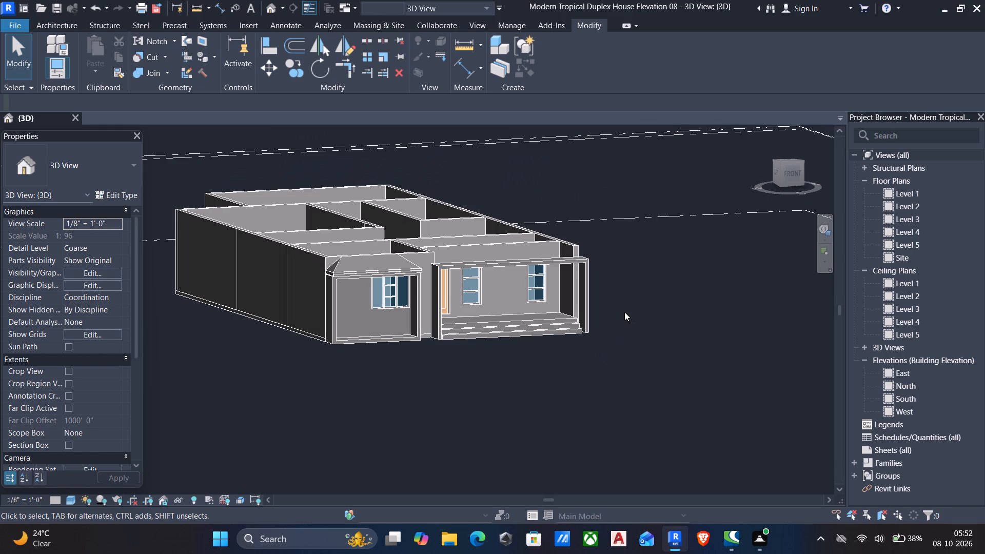
{"action": "scroll", "coordinate": [584, 274], "scroll_direction": "up", "scroll_amount": 3}
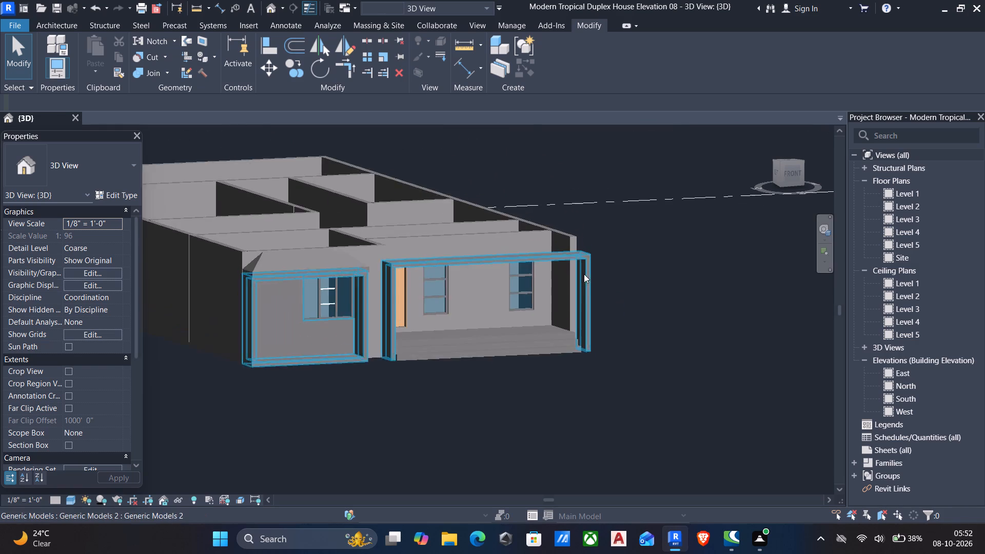
{"action": "scroll", "coordinate": [559, 251], "scroll_direction": "up", "scroll_amount": 5}
{"action": "left_click", "coordinate": [559, 251]}
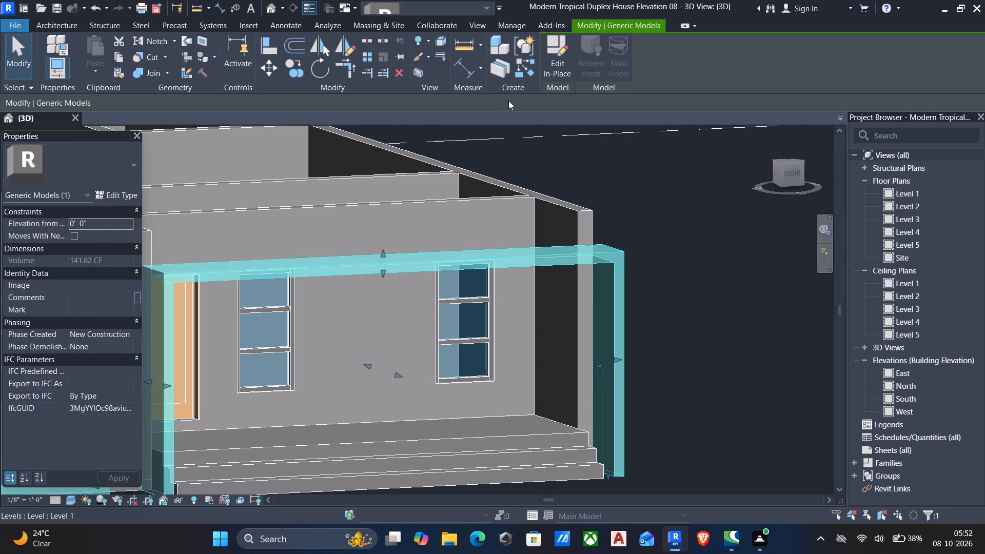
{"action": "left_click", "coordinate": [557, 53]}
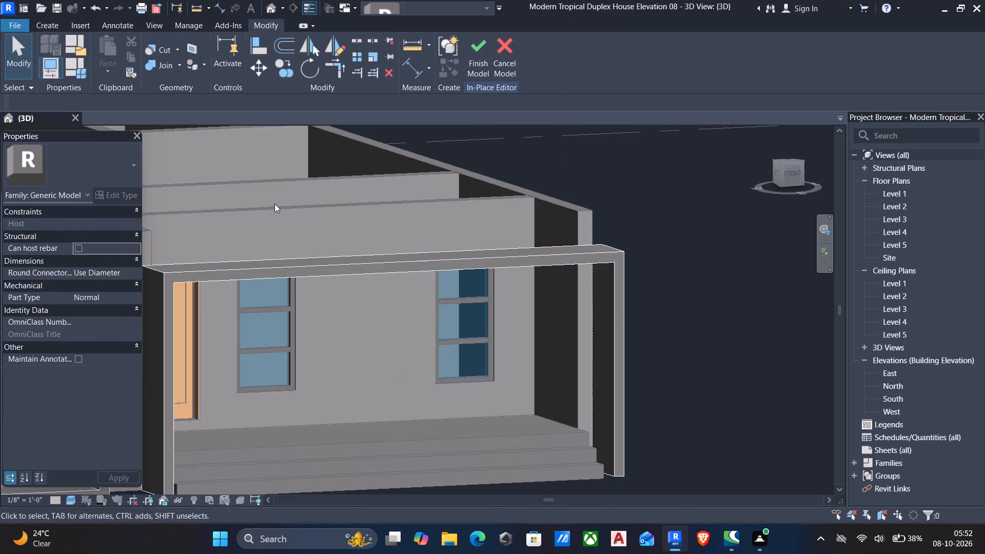
Start a solid extrusion with its work plane on the outer side face of the frame's door-side leg.
{"action": "left_click", "coordinate": [33, 15]}
{"action": "left_click", "coordinate": [47, 30]}
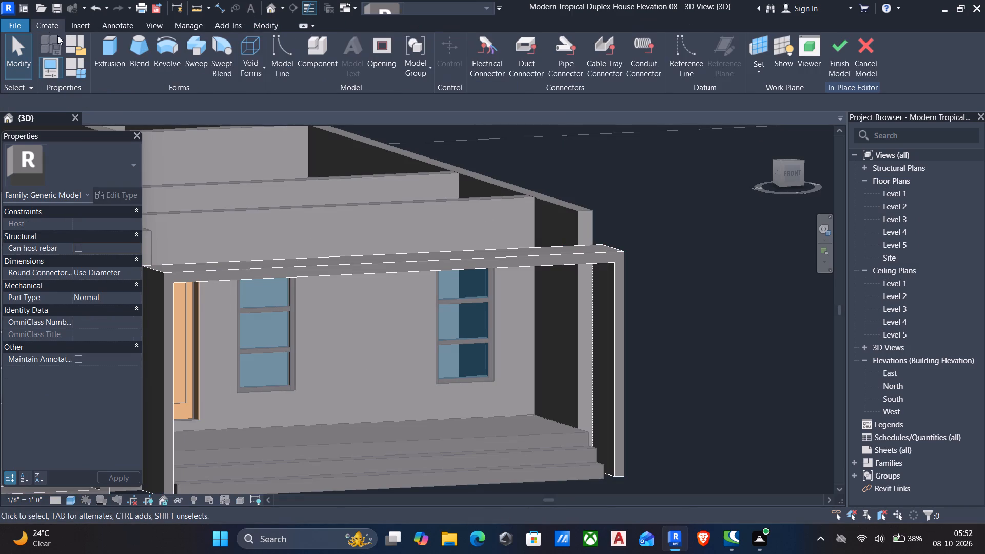
{"action": "left_click", "coordinate": [107, 42]}
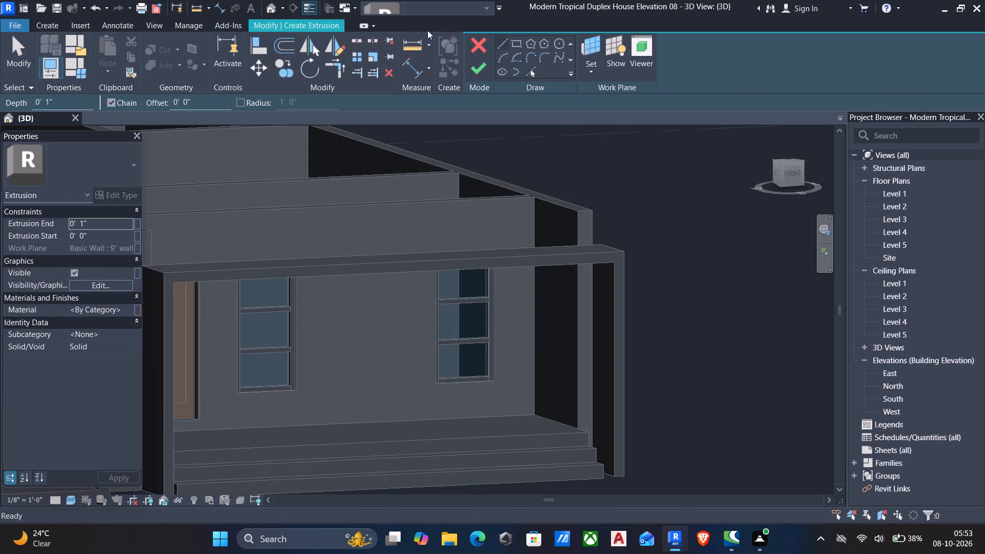
{"action": "left_click", "coordinate": [589, 72]}
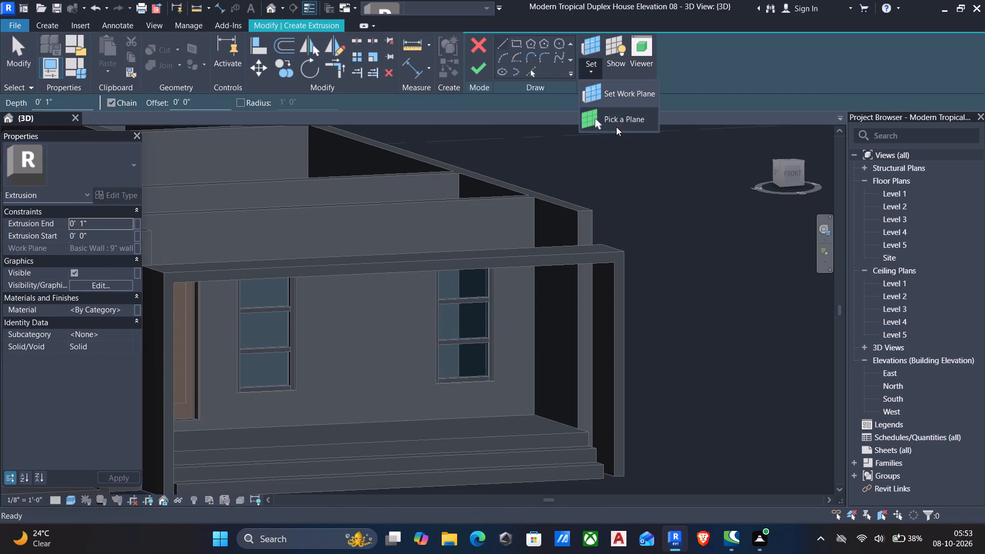
{"action": "left_click", "coordinate": [611, 121]}
{"action": "scroll", "coordinate": [506, 269], "scroll_direction": "up", "scroll_amount": 5}
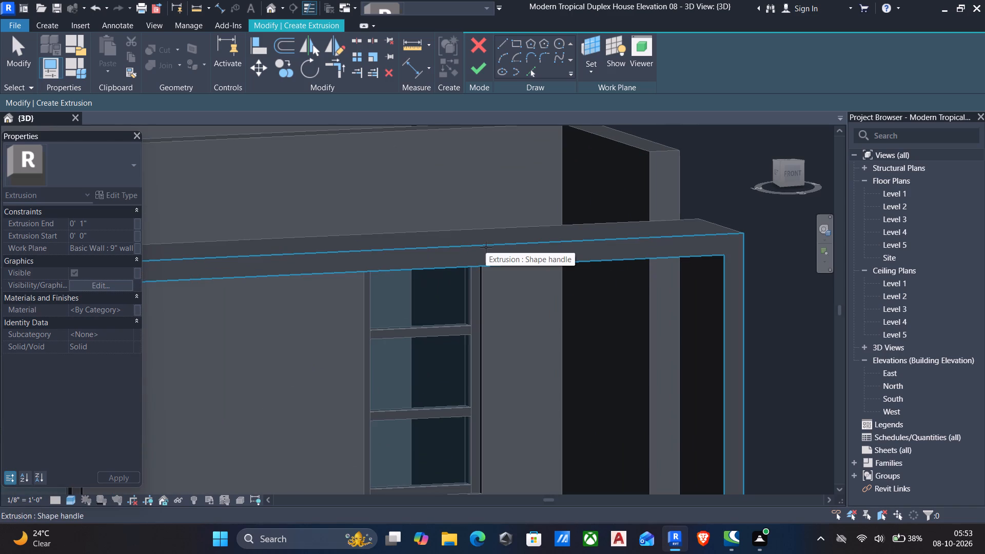
{"action": "scroll", "coordinate": [486, 247], "scroll_direction": "down", "scroll_amount": 3}
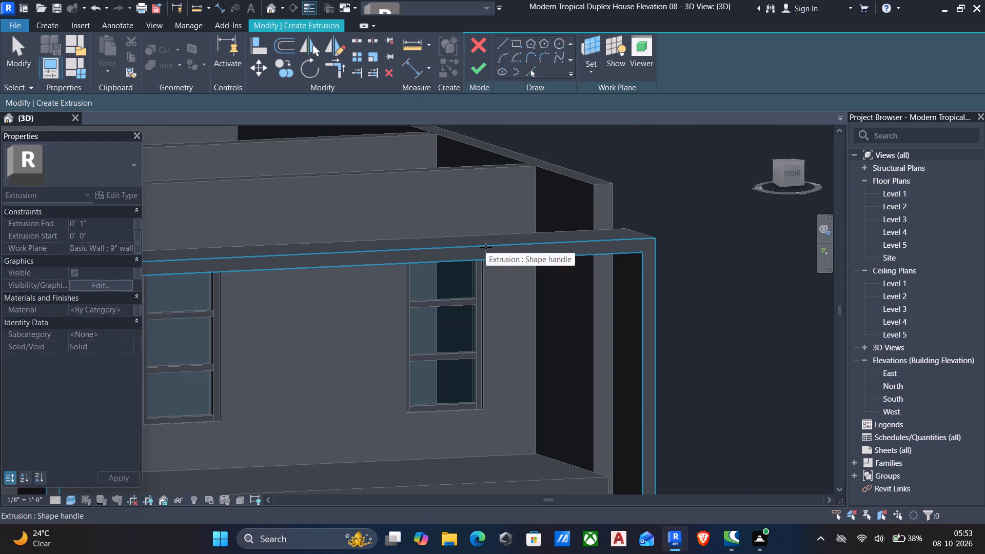
{"action": "scroll", "coordinate": [486, 247], "scroll_direction": "down", "scroll_amount": 1}
{"action": "middle_click_drag", "start_coordinate": [486, 247], "coordinate": [609, 249], "text": "shift"}
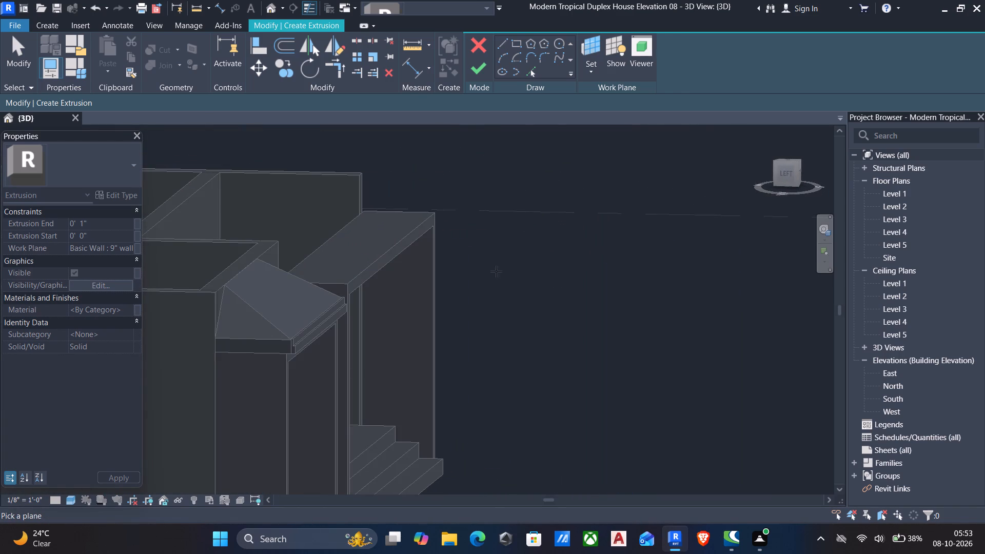
{"action": "scroll", "coordinate": [402, 271], "scroll_direction": "up", "scroll_amount": 6}
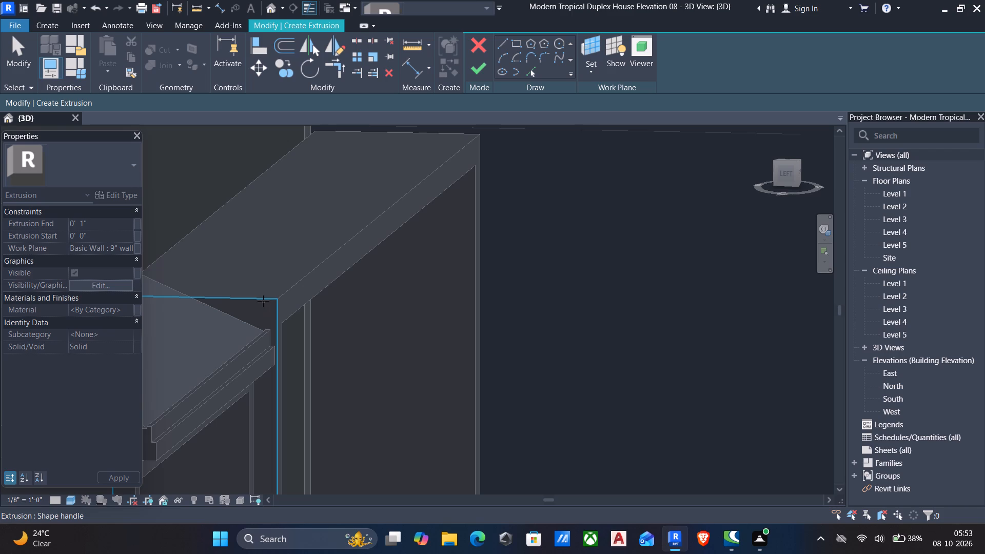
{"action": "left_click", "coordinate": [263, 301]}
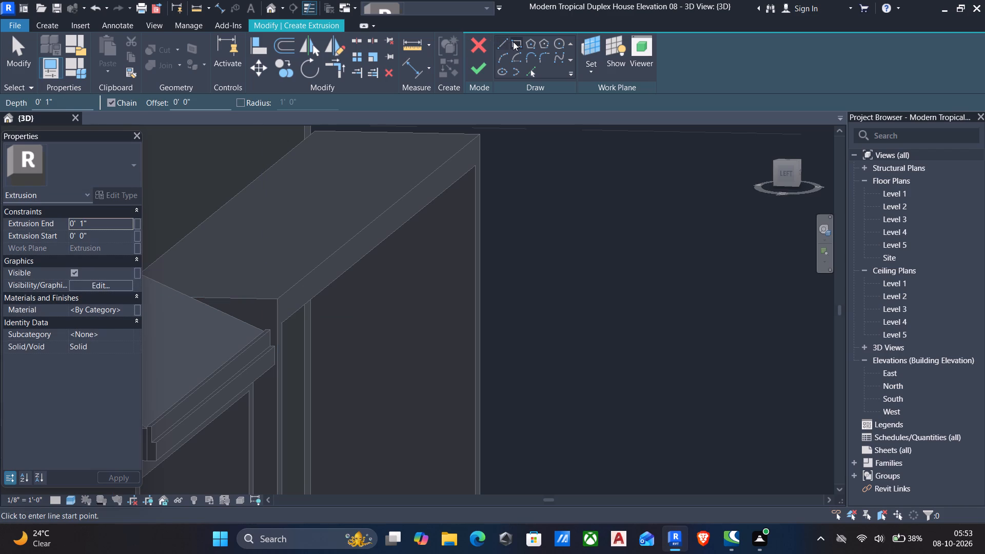
Sketch a rectangle 1" deep by about 1 1/2" high projecting forward from the frame's top front corner and finish the extrusion.
{"action": "left_click", "coordinate": [513, 42]}
{"action": "scroll", "coordinate": [270, 323], "scroll_direction": "up", "scroll_amount": 11}
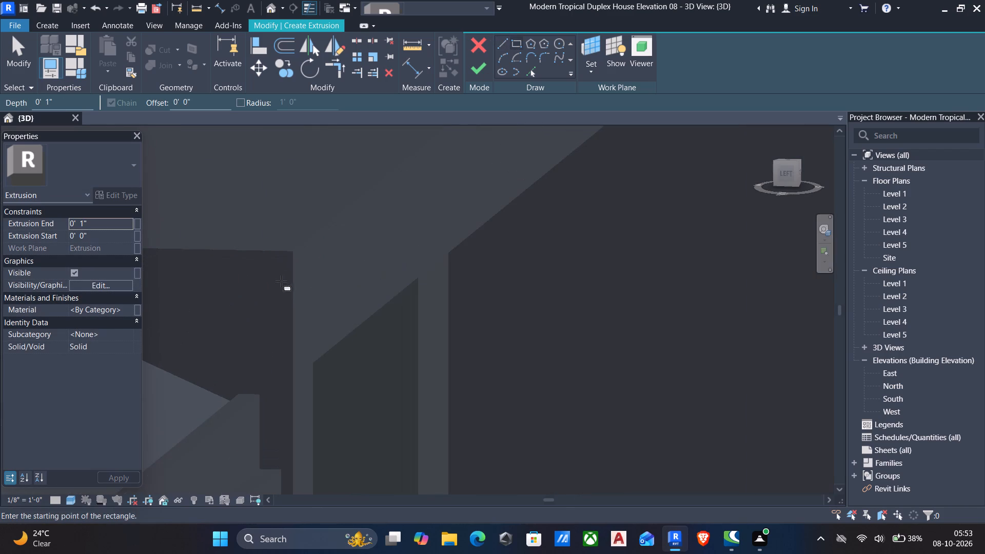
{"action": "left_click_drag", "start_coordinate": [290, 251], "coordinate": [297, 261]}
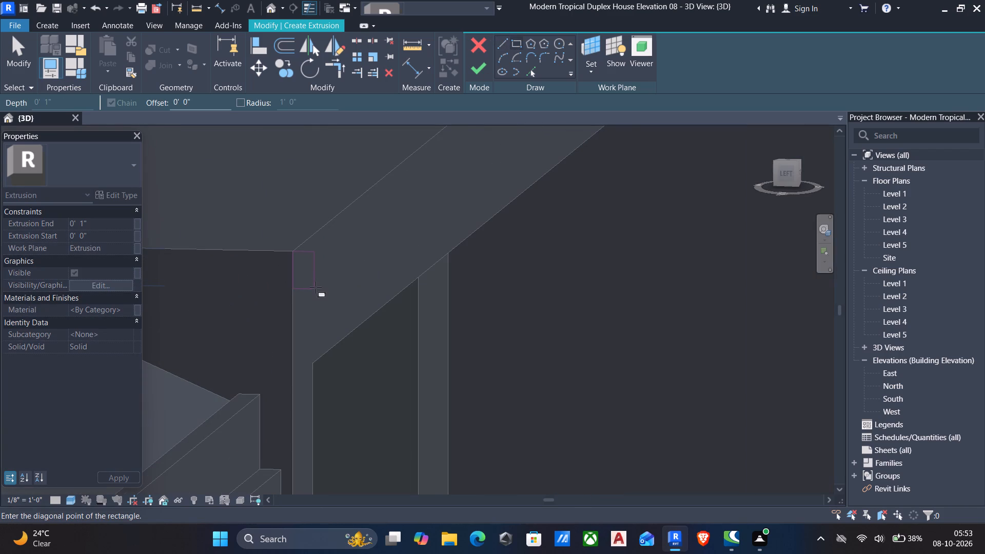
{"action": "scroll", "coordinate": [316, 287], "scroll_direction": "up", "scroll_amount": 6}
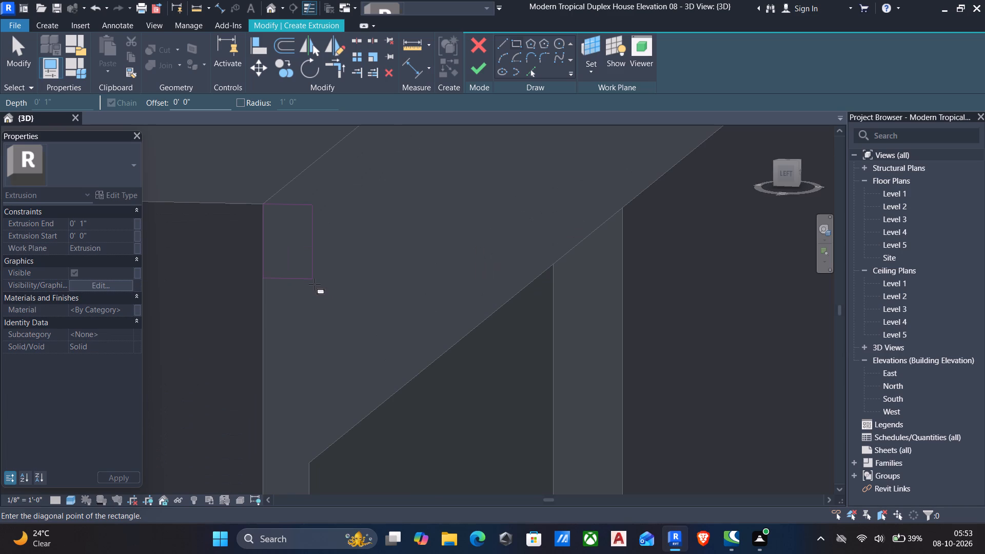
{"action": "left_click", "coordinate": [314, 284]}
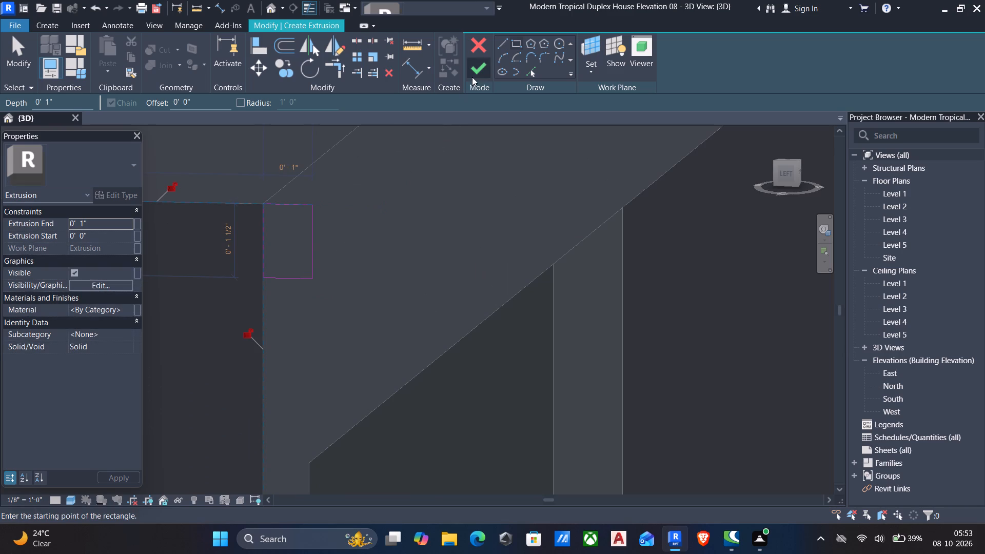
{"action": "left_click", "coordinate": [472, 77]}
Examine the small block at the frame's top door-side corner from the front and in relation to the whole frame.
{"action": "scroll", "coordinate": [477, 188], "scroll_direction": "down", "scroll_amount": 6}
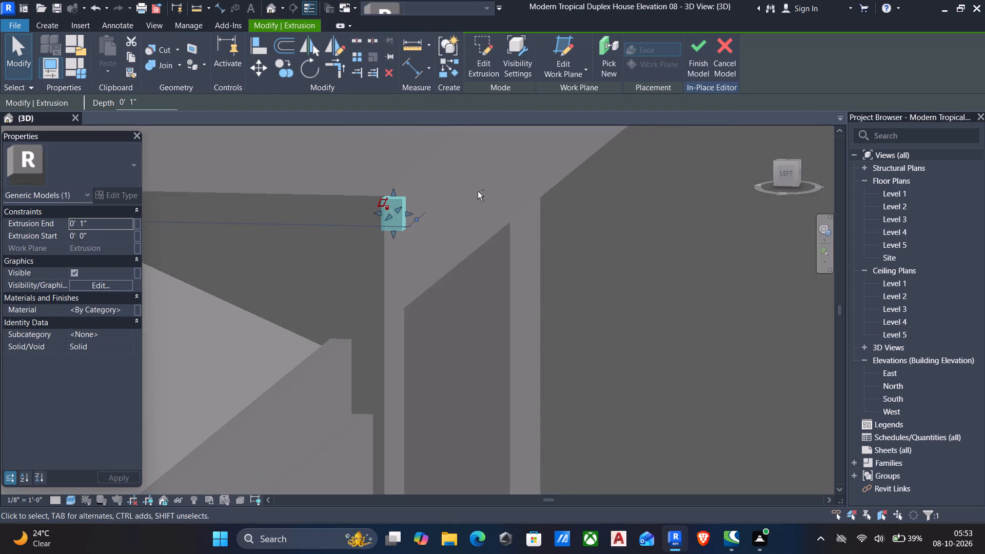
{"action": "middle_click_drag", "start_coordinate": [465, 197], "coordinate": [364, 211], "text": "shift"}
{"action": "scroll", "coordinate": [291, 207], "scroll_direction": "up", "scroll_amount": 1, "text": "shift"}
{"action": "scroll", "coordinate": [322, 222], "scroll_direction": "down", "scroll_amount": 3}
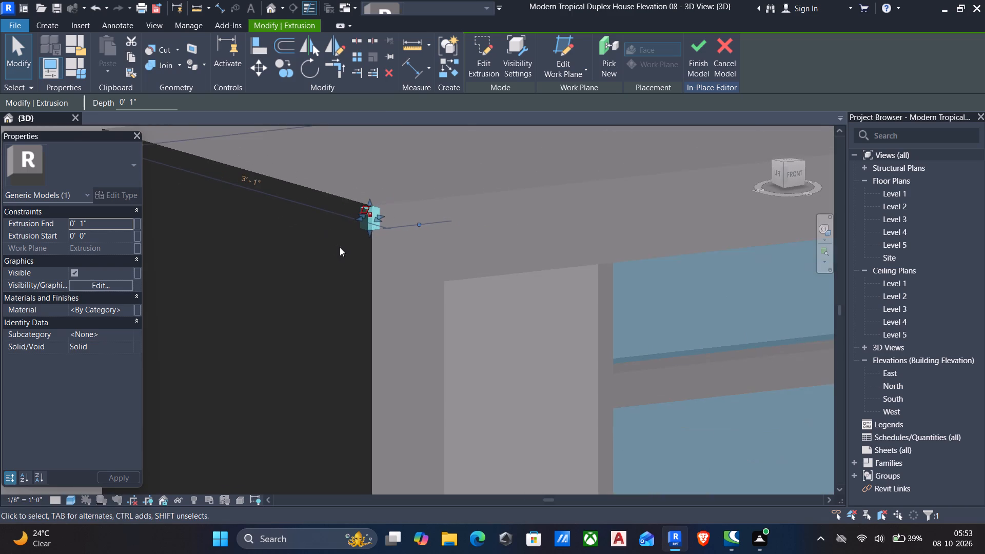
{"action": "scroll", "coordinate": [342, 247], "scroll_direction": "down", "scroll_amount": 4}
{"action": "middle_click_drag", "start_coordinate": [349, 250], "coordinate": [309, 254], "text": "shift"}
{"action": "scroll", "coordinate": [308, 254], "scroll_direction": "up", "scroll_amount": 1}
{"action": "scroll", "coordinate": [305, 254], "scroll_direction": "down", "scroll_amount": 4}
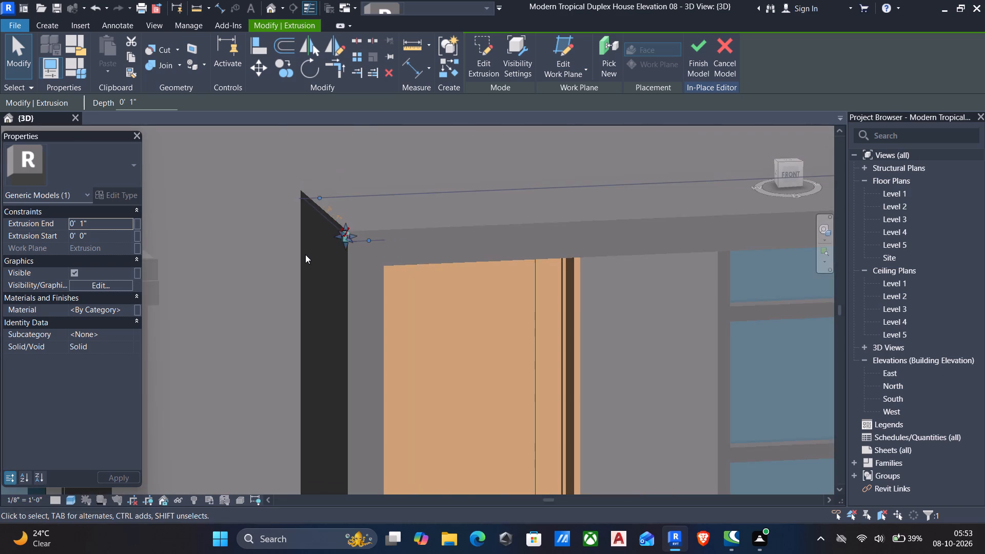
{"action": "scroll", "coordinate": [336, 258], "scroll_direction": "down", "scroll_amount": 5}
{"action": "scroll", "coordinate": [409, 265], "scroll_direction": "down", "scroll_amount": 4}
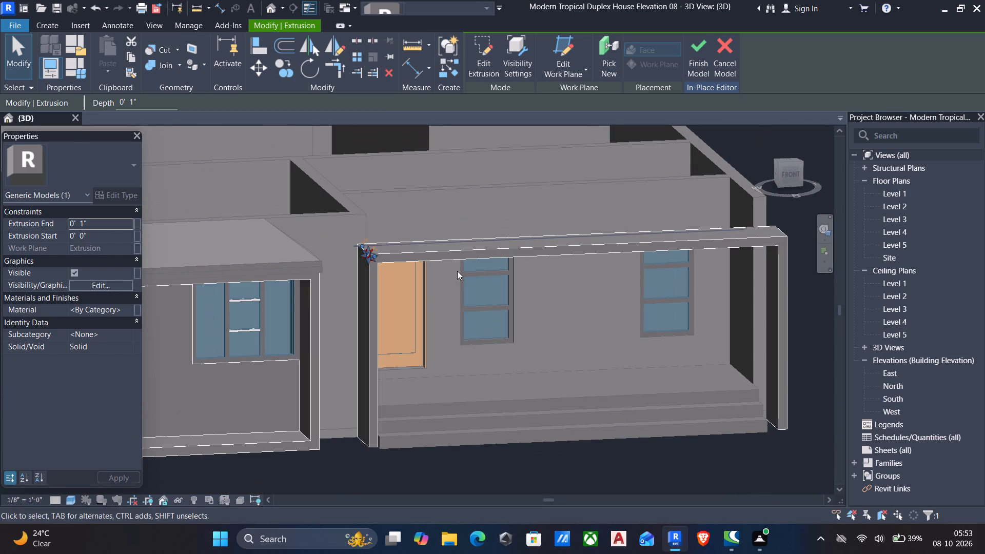
{"action": "key", "text": "Escape"}
Edit the small block's profile, lowering its bottom line to about 1 5/8" high and nudging its front line outward past 1 5/16" depth.
{"action": "scroll", "coordinate": [292, 246], "scroll_direction": "up", "scroll_amount": 6}
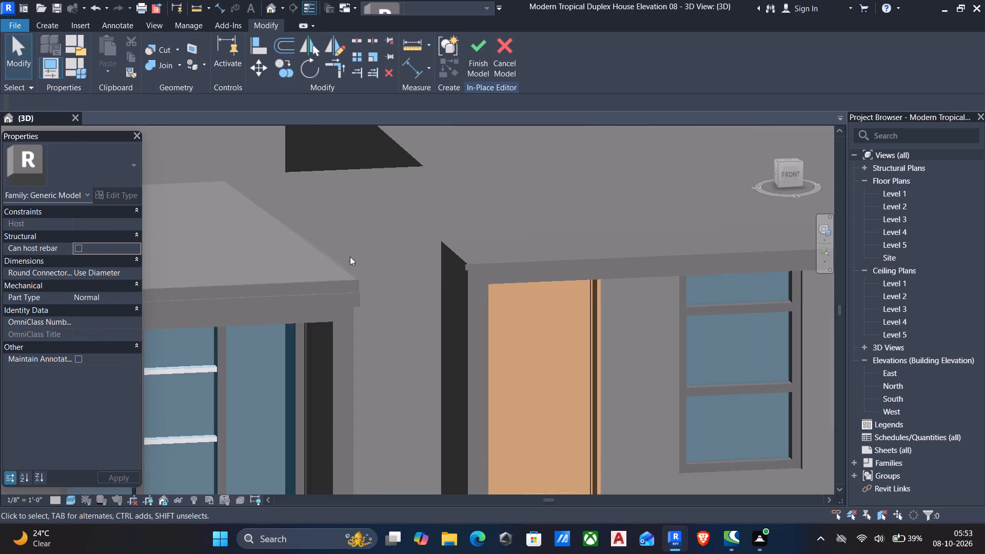
{"action": "scroll", "coordinate": [439, 262], "scroll_direction": "up", "scroll_amount": 6}
{"action": "left_click", "coordinate": [499, 274]}
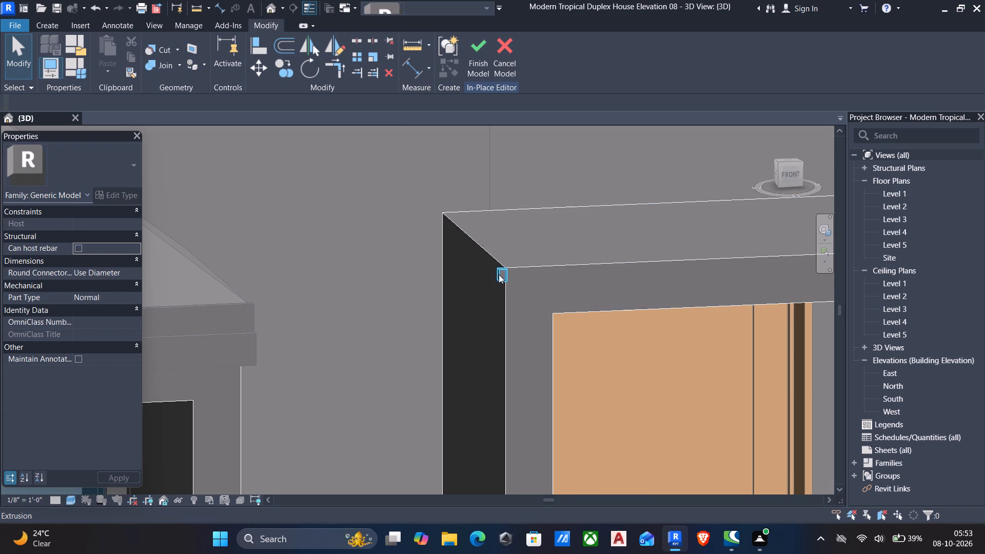
{"action": "scroll", "coordinate": [498, 292], "scroll_direction": "up", "scroll_amount": 5}
{"action": "left_click", "coordinate": [477, 64]}
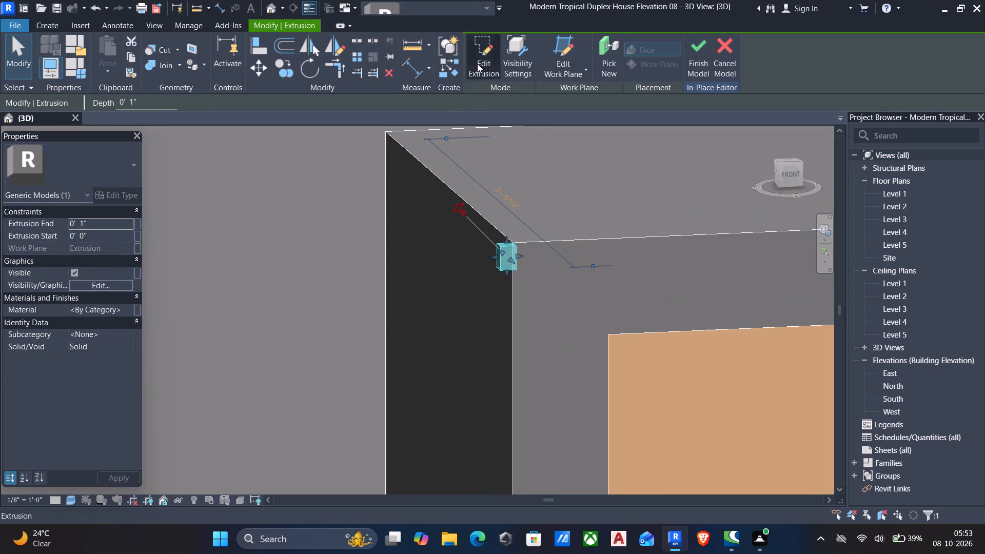
{"action": "scroll", "coordinate": [504, 285], "scroll_direction": "up", "scroll_amount": 5}
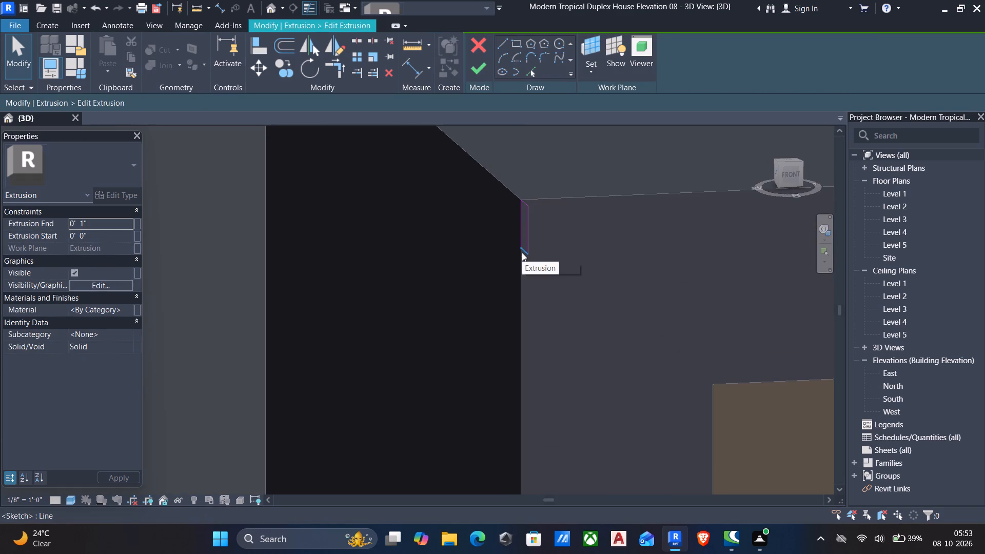
{"action": "left_click", "coordinate": [522, 252]}
{"action": "key", "text": "Down"}
{"action": "key", "text": "Down"}
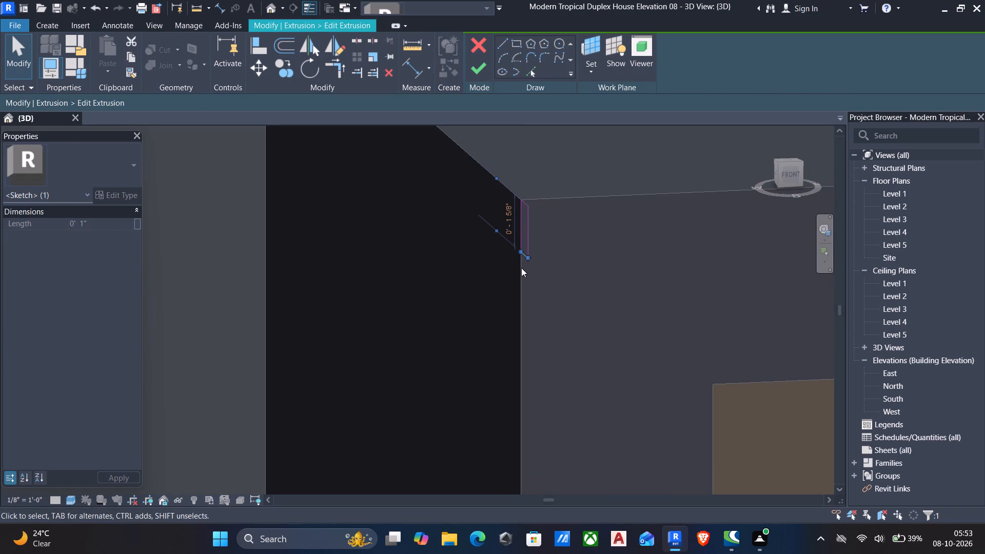
{"action": "left_click", "coordinate": [526, 240]}
{"action": "key", "text": "Right"}
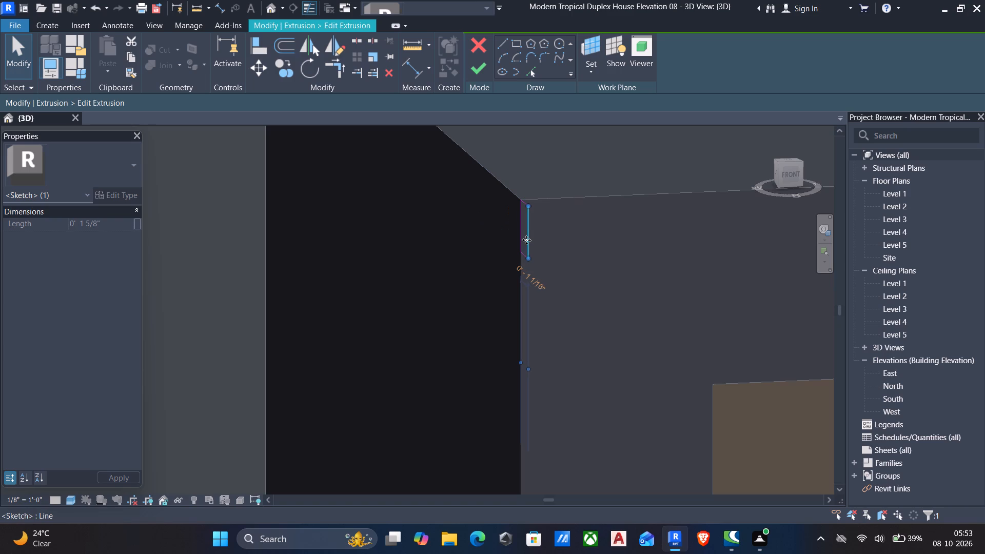
{"action": "key", "text": "Right"}
{"action": "key", "text": "Right"}
{"action": "key", "text": "Right"}
{"action": "key", "text": "Right"}
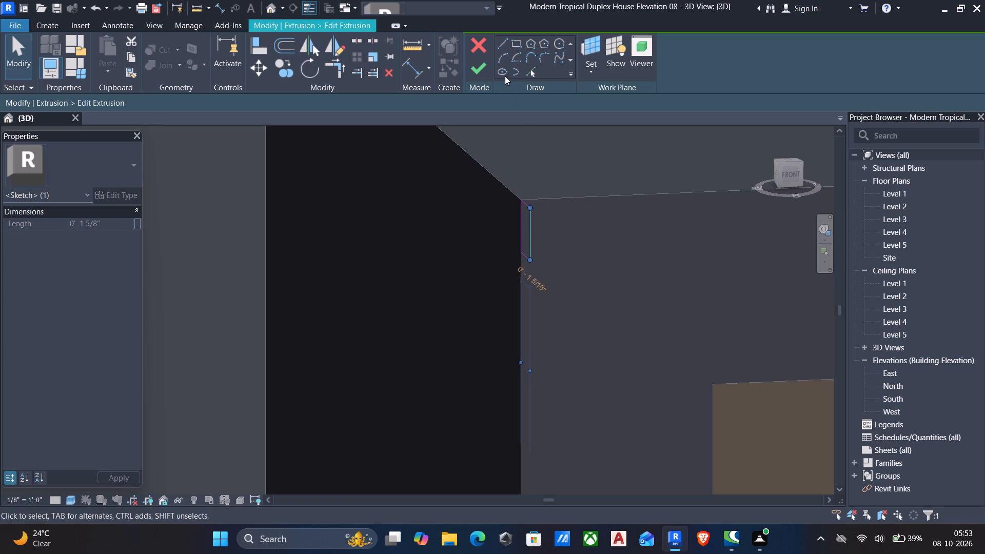
{"action": "key", "text": "Right"}
{"action": "left_click", "coordinate": [482, 69]}
Align the small block's inner end with the outer side face of the entrance frame's far leg, stretching it along the beam.
{"action": "scroll", "coordinate": [465, 164], "scroll_direction": "down", "scroll_amount": 6}
{"action": "scroll", "coordinate": [447, 210], "scroll_direction": "up", "scroll_amount": 5}
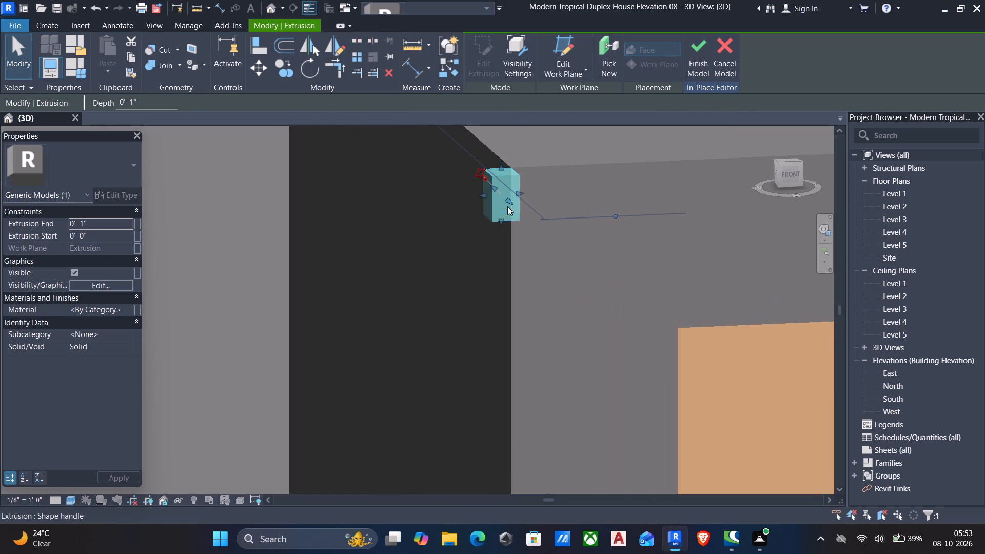
{"action": "scroll", "coordinate": [508, 206], "scroll_direction": "down", "scroll_amount": 5}
{"action": "middle_click_drag", "start_coordinate": [498, 256], "coordinate": [398, 303]}
{"action": "scroll", "coordinate": [396, 300], "scroll_direction": "down", "scroll_amount": 5}
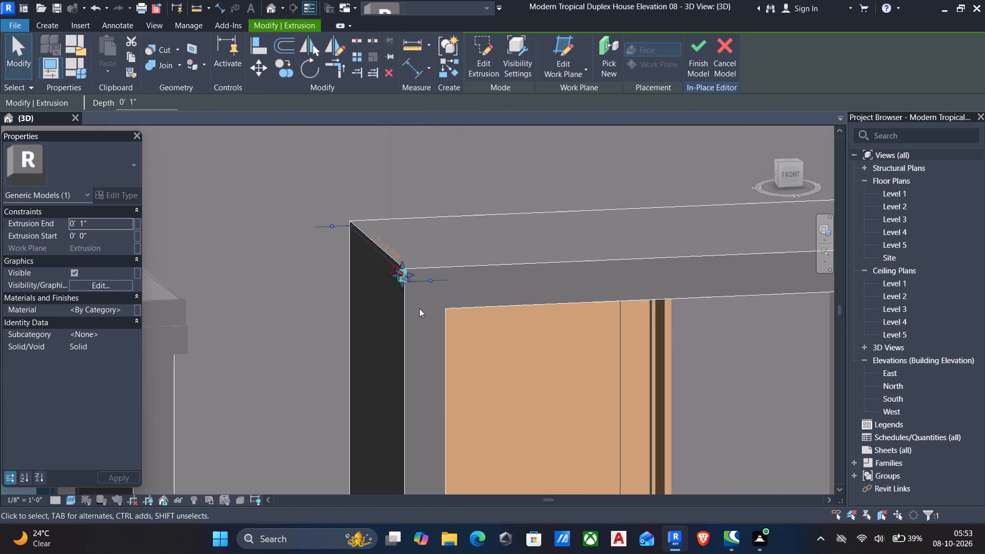
{"action": "middle_click_drag", "start_coordinate": [419, 309], "coordinate": [349, 322]}
{"action": "scroll", "coordinate": [356, 318], "scroll_direction": "down", "scroll_amount": 7}
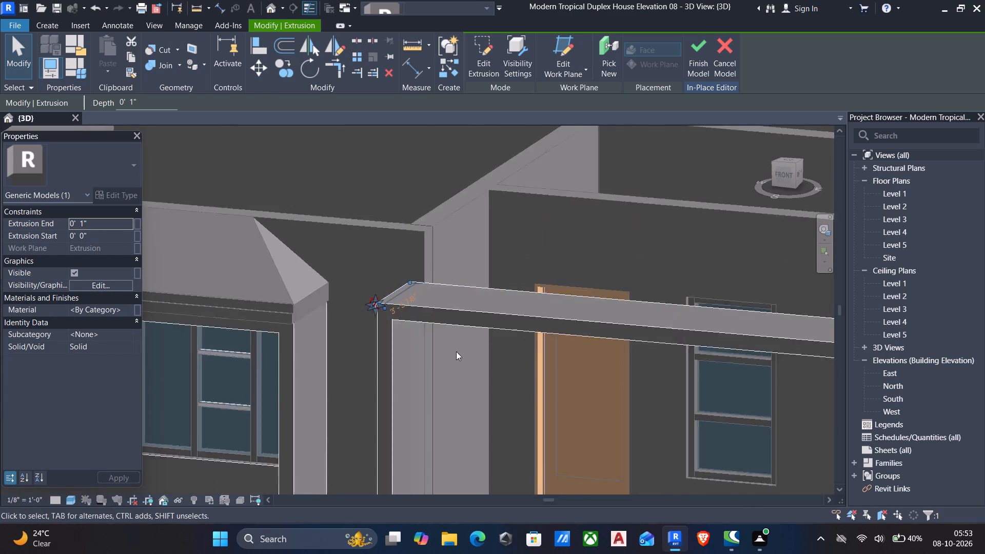
{"action": "scroll", "coordinate": [459, 356], "scroll_direction": "down", "scroll_amount": 8}
{"action": "type", "text": "al"}
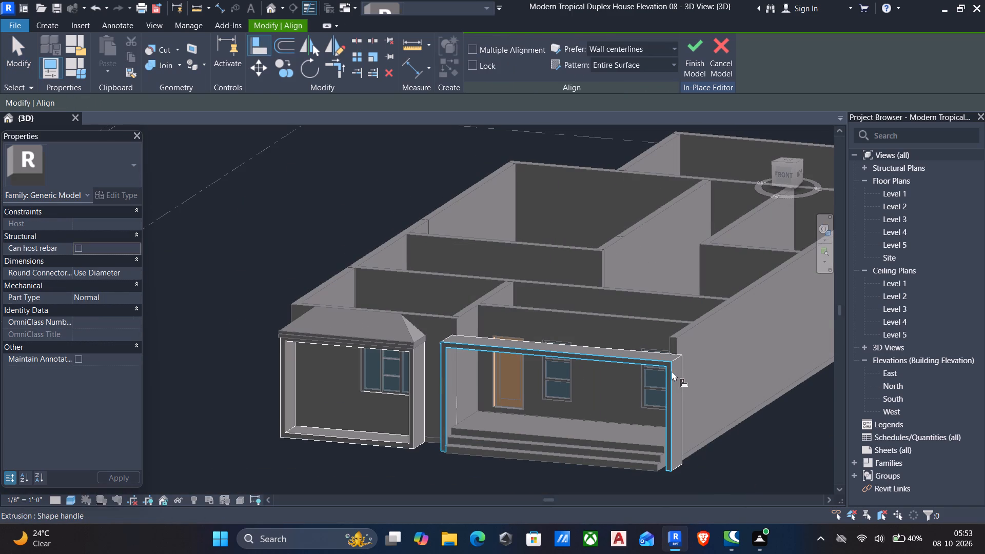
{"action": "left_click", "coordinate": [676, 372]}
{"action": "scroll", "coordinate": [457, 365], "scroll_direction": "up", "scroll_amount": 6}
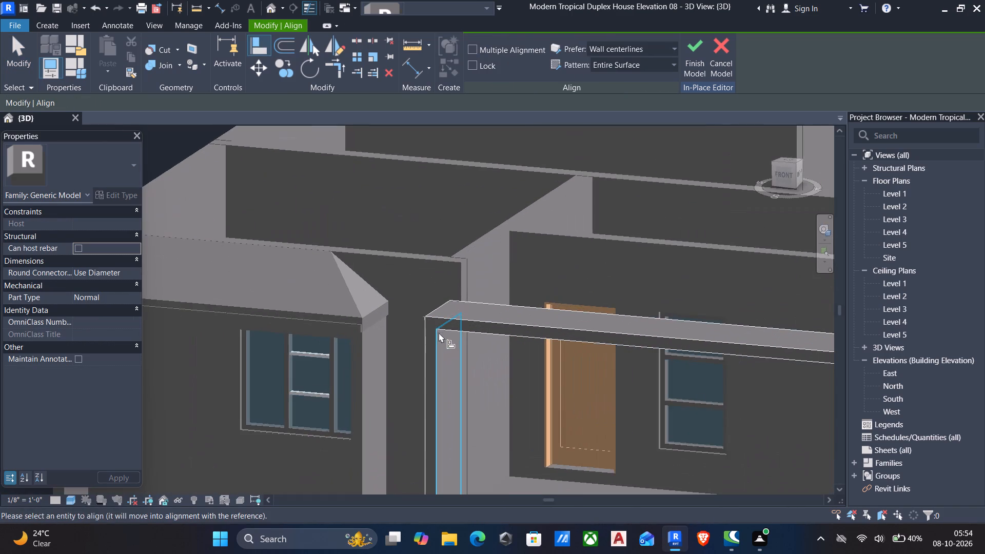
{"action": "scroll", "coordinate": [431, 313], "scroll_direction": "up", "scroll_amount": 18}
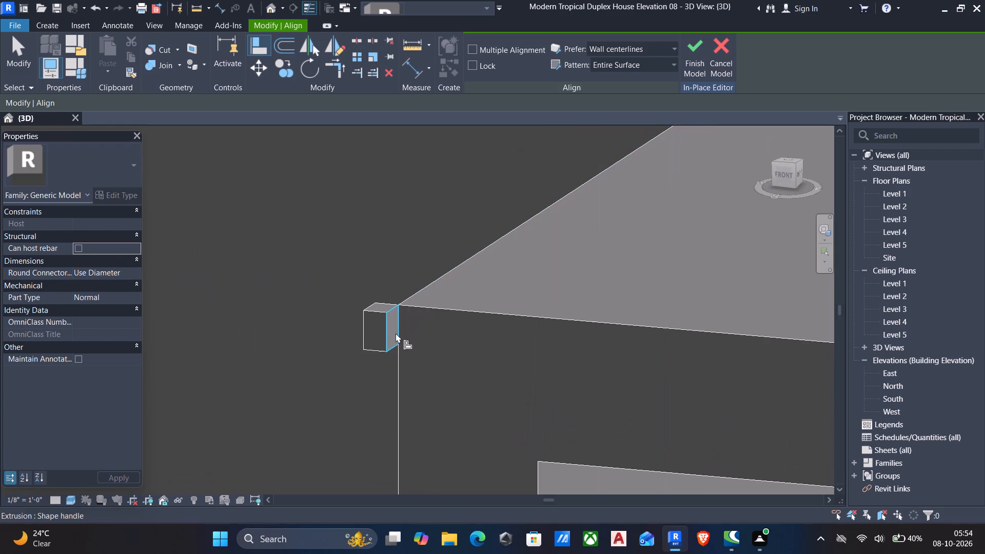
{"action": "left_click", "coordinate": [393, 333]}
Align the trim's other end with the outer side face of the frame's door-side leg and leave the Align command.
{"action": "scroll", "coordinate": [393, 333], "scroll_direction": "down", "scroll_amount": 13}
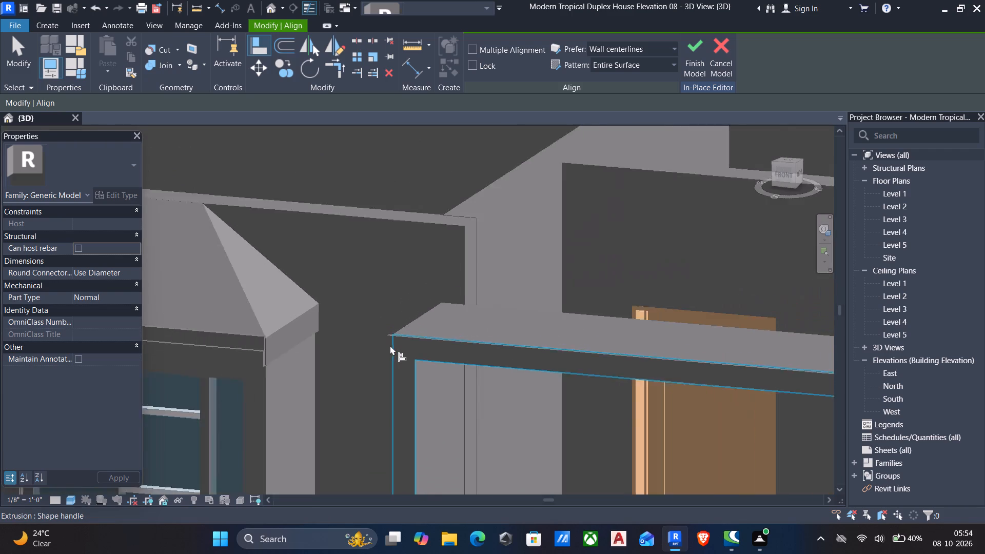
{"action": "scroll", "coordinate": [390, 345], "scroll_direction": "down", "scroll_amount": 14}
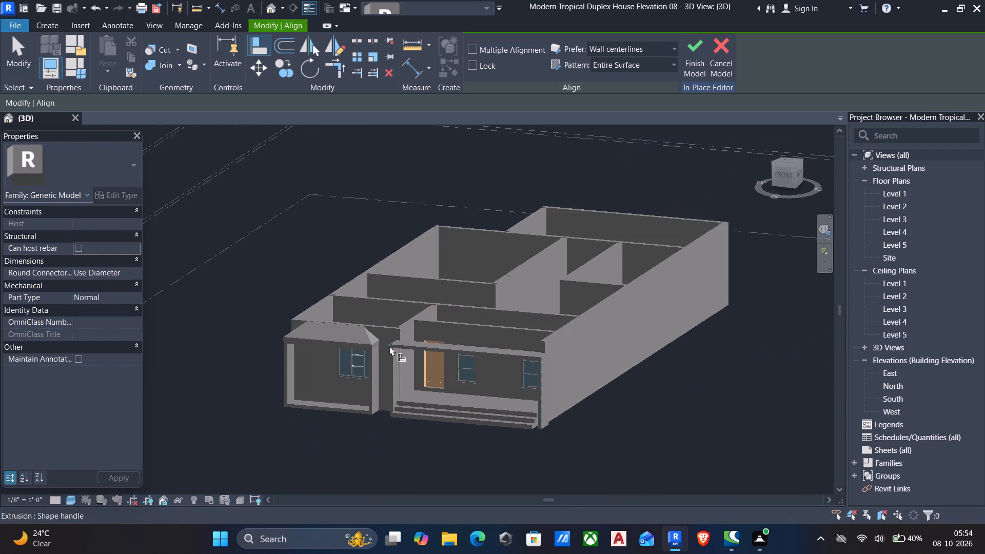
{"action": "middle_click_drag", "start_coordinate": [389, 346], "coordinate": [496, 373], "text": "shift"}
{"action": "scroll", "coordinate": [477, 390], "scroll_direction": "up", "scroll_amount": 6}
{"action": "scroll", "coordinate": [313, 391], "scroll_direction": "up", "scroll_amount": 6}
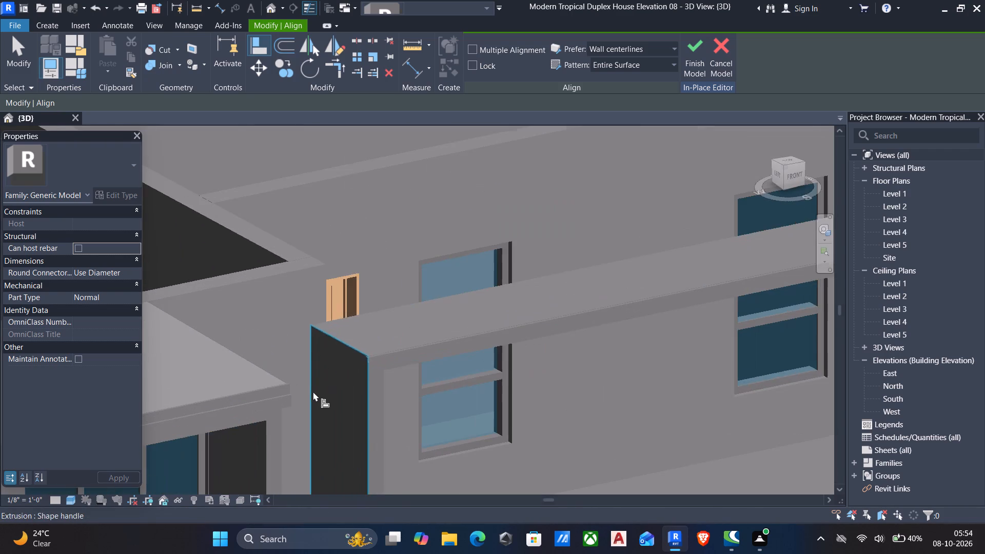
{"action": "scroll", "coordinate": [388, 388], "scroll_direction": "up", "scroll_amount": 5}
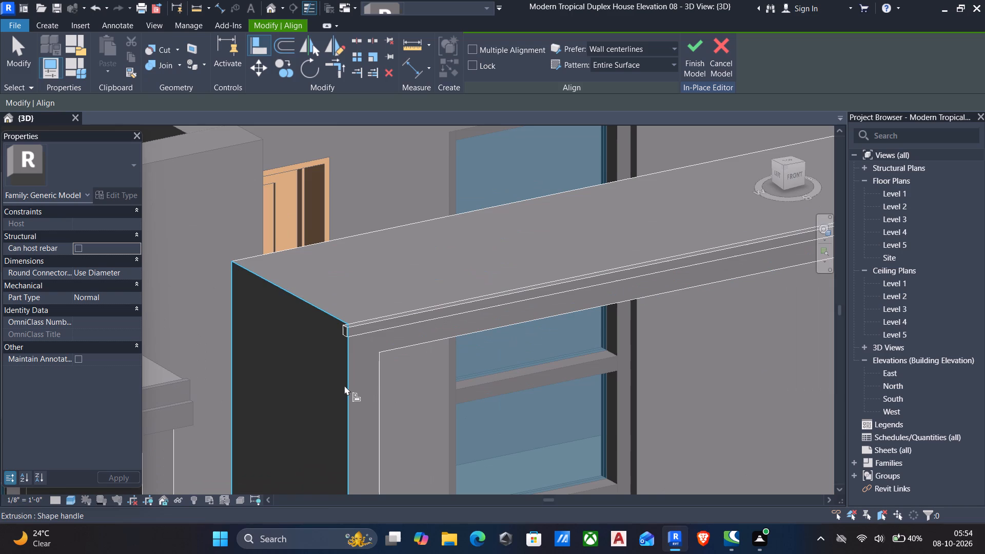
{"action": "left_click", "coordinate": [345, 384]}
{"action": "scroll", "coordinate": [340, 338], "scroll_direction": "up", "scroll_amount": 5}
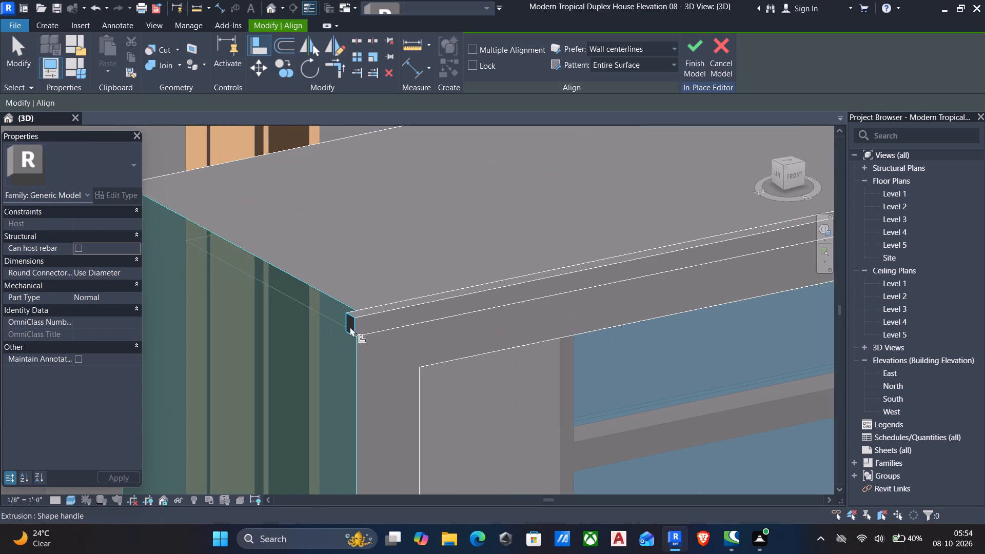
{"action": "left_click", "coordinate": [350, 327]}
{"action": "scroll", "coordinate": [350, 327], "scroll_direction": "down", "scroll_amount": 6}
{"action": "scroll", "coordinate": [383, 354], "scroll_direction": "down", "scroll_amount": 3}
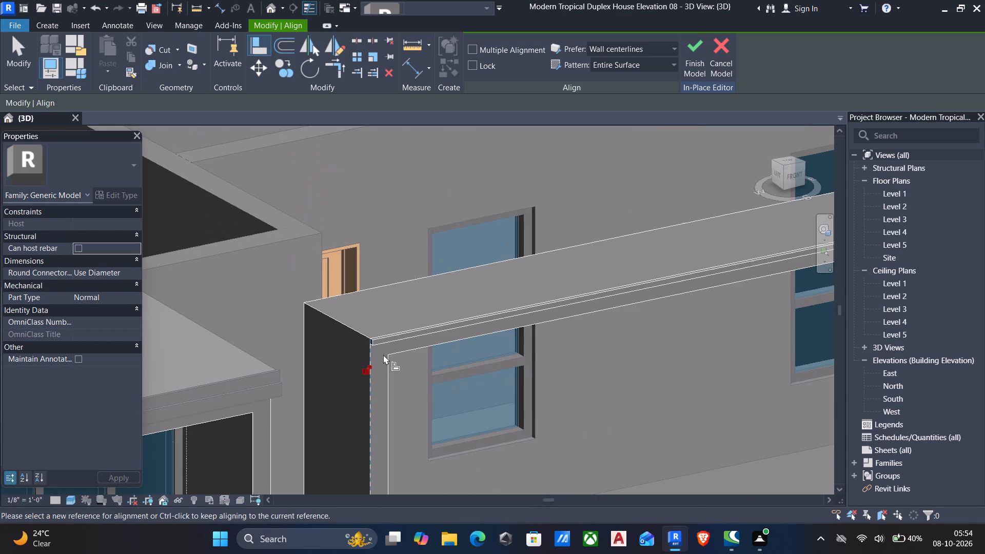
{"action": "key", "text": "Escape"}
{"action": "scroll", "coordinate": [385, 353], "scroll_direction": "down", "scroll_amount": 5}
{"action": "middle_click_drag", "start_coordinate": [382, 356], "coordinate": [316, 355], "text": "shift"}
{"action": "scroll", "coordinate": [320, 344], "scroll_direction": "up", "scroll_amount": 1}
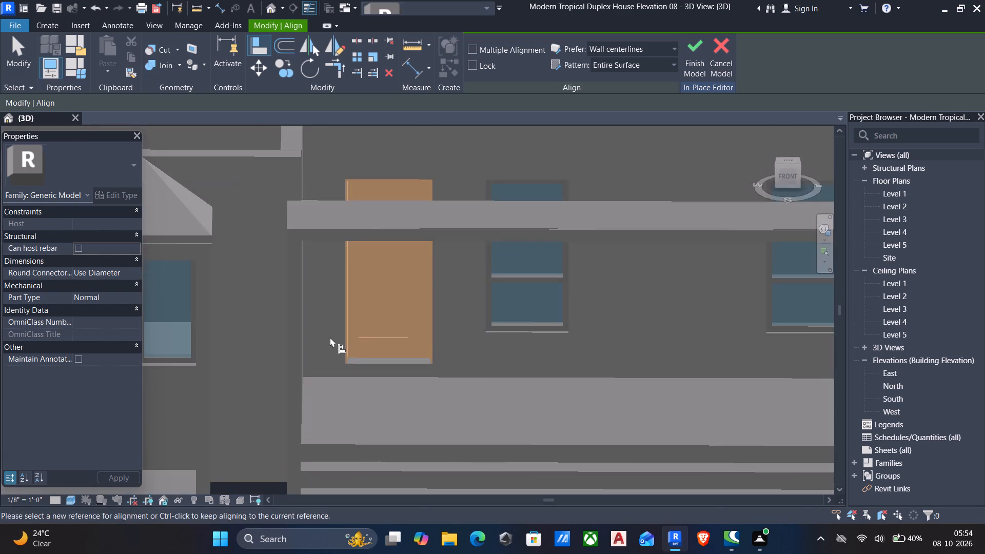
{"action": "scroll", "coordinate": [330, 337], "scroll_direction": "down", "scroll_amount": 6}
{"action": "middle_click_drag", "start_coordinate": [441, 341], "coordinate": [367, 421]}
{"action": "key", "text": "Escape"}
Examine the trim's end at the frame's far front corner and its fit along the whole entrance frame.
{"action": "scroll", "coordinate": [464, 388], "scroll_direction": "up", "scroll_amount": 1}
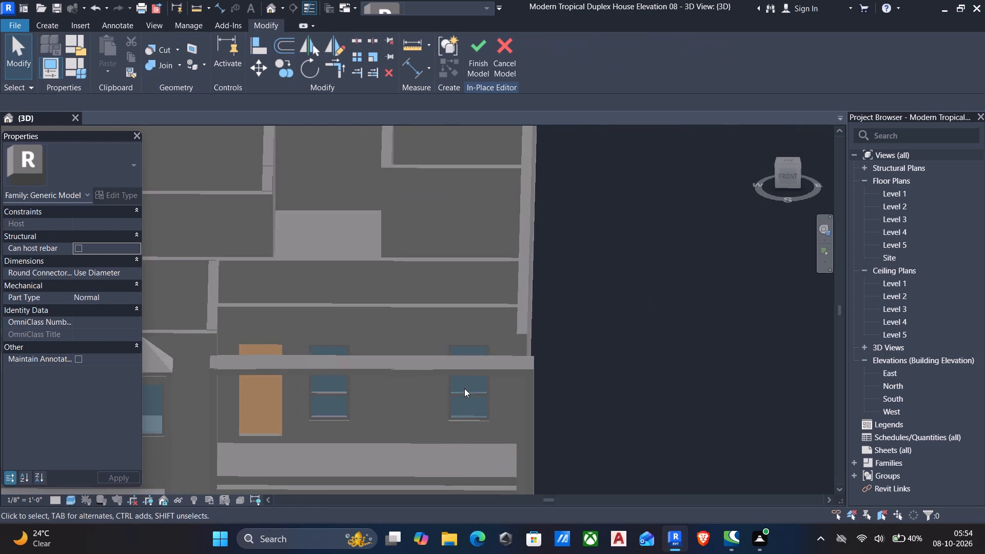
{"action": "scroll", "coordinate": [464, 388], "scroll_direction": "down", "scroll_amount": 3}
{"action": "scroll", "coordinate": [516, 381], "scroll_direction": "up", "scroll_amount": 6}
{"action": "scroll", "coordinate": [517, 381], "scroll_direction": "down", "scroll_amount": 1, "text": "shift"}
{"action": "middle_click_drag", "start_coordinate": [501, 382], "coordinate": [442, 328], "text": "shift"}
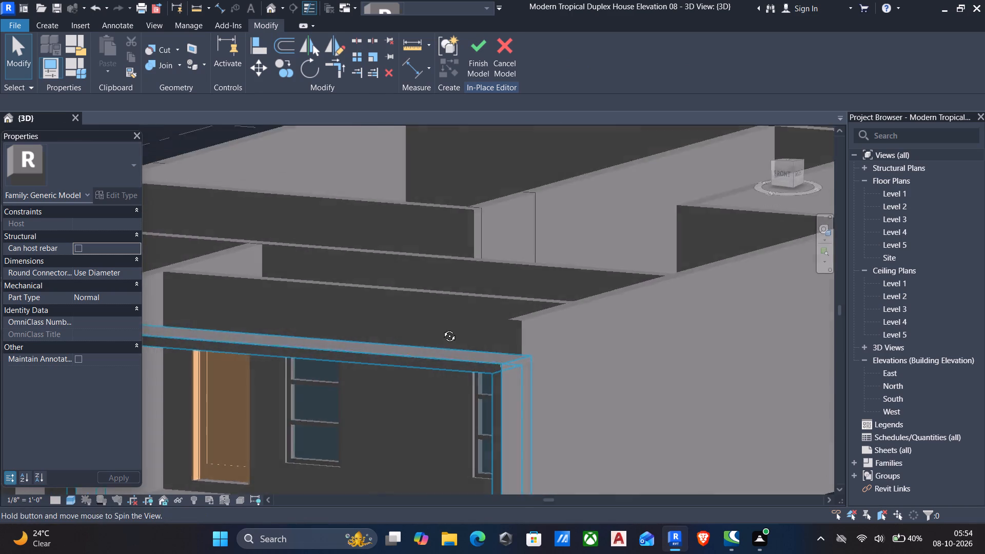
{"action": "middle_click_drag", "start_coordinate": [442, 328], "coordinate": [442, 328], "text": "shift"}
{"action": "scroll", "coordinate": [491, 367], "scroll_direction": "up", "scroll_amount": 11}
{"action": "scroll", "coordinate": [431, 339], "scroll_direction": "up", "scroll_amount": 5}
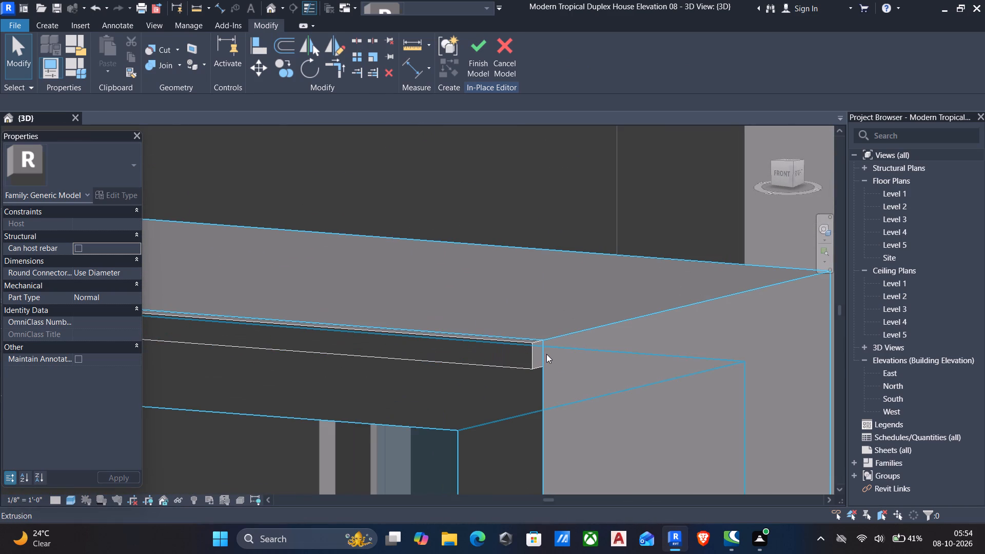
{"action": "middle_click_drag", "start_coordinate": [550, 375], "coordinate": [557, 420], "text": "shift"}
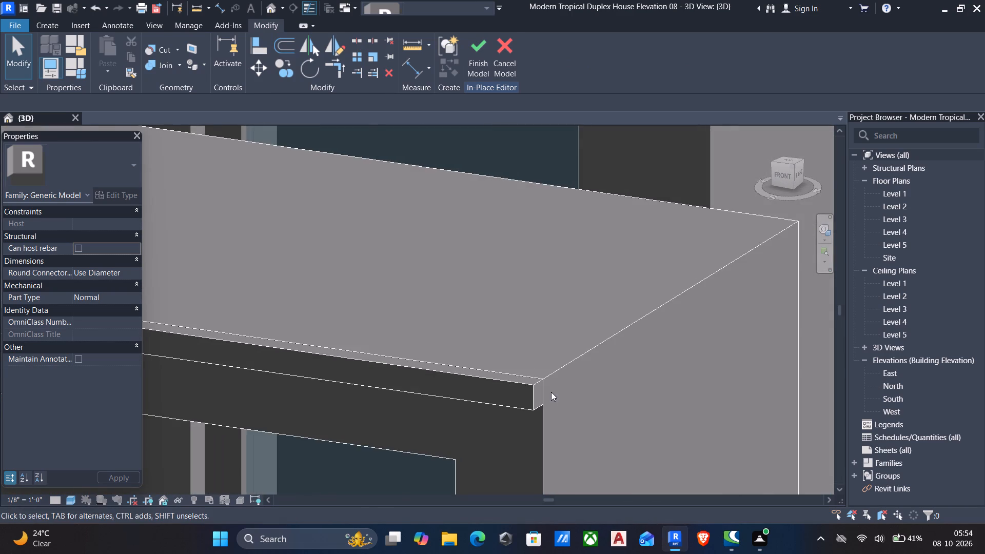
{"action": "scroll", "coordinate": [551, 392], "scroll_direction": "up", "scroll_amount": 5}
{"action": "scroll", "coordinate": [519, 363], "scroll_direction": "up", "scroll_amount": 6}
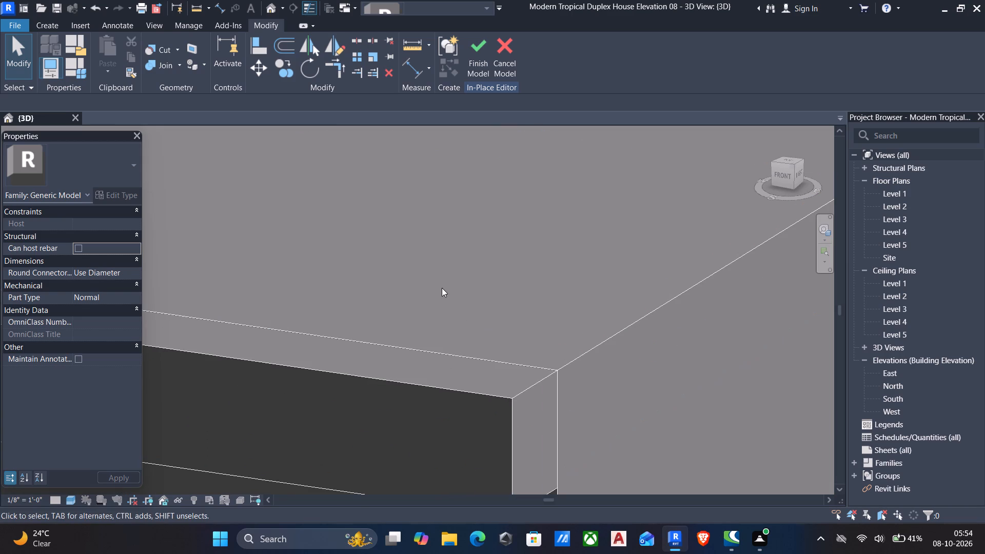
{"action": "scroll", "coordinate": [442, 288], "scroll_direction": "down", "scroll_amount": 6}
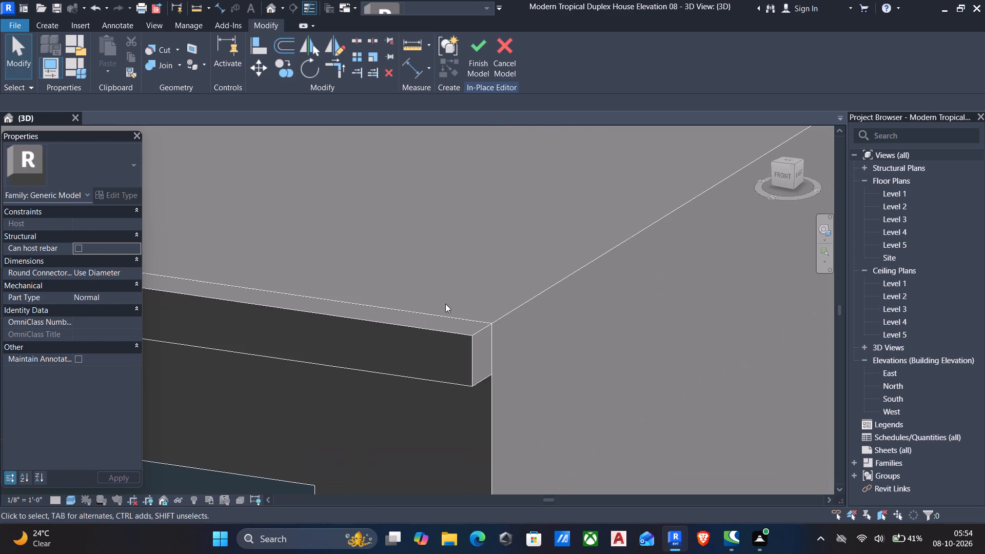
{"action": "scroll", "coordinate": [452, 321], "scroll_direction": "down", "scroll_amount": 18}
{"action": "scroll", "coordinate": [469, 344], "scroll_direction": "down", "scroll_amount": 7}
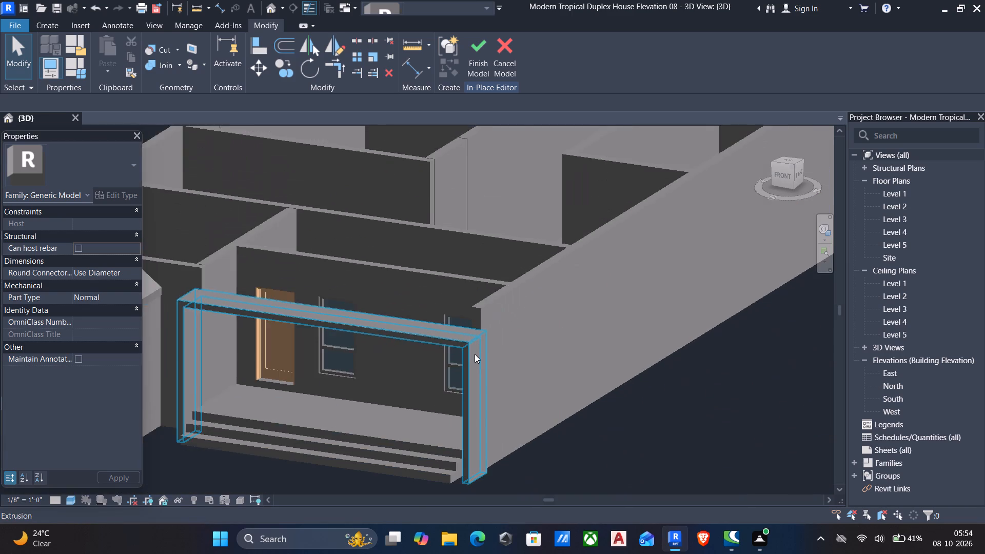
{"action": "scroll", "coordinate": [351, 378], "scroll_direction": "down", "scroll_amount": 2}
{"action": "middle_click_drag", "start_coordinate": [435, 381], "coordinate": [466, 383]}
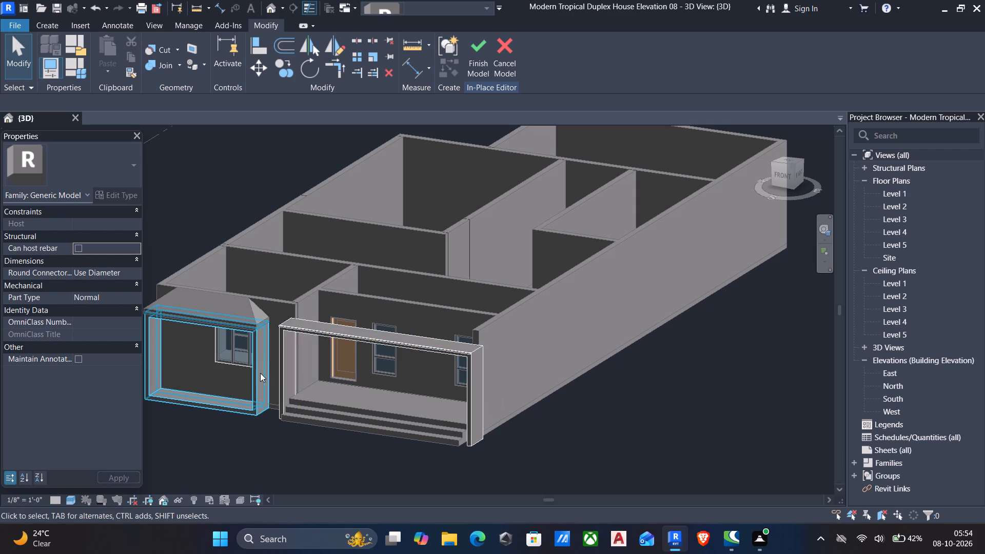
Finish the in-place model containing the entrance frame and its top front trim.
{"action": "scroll", "coordinate": [245, 325], "scroll_direction": "up", "scroll_amount": 11}
{"action": "scroll", "coordinate": [287, 313], "scroll_direction": "up", "scroll_amount": 4}
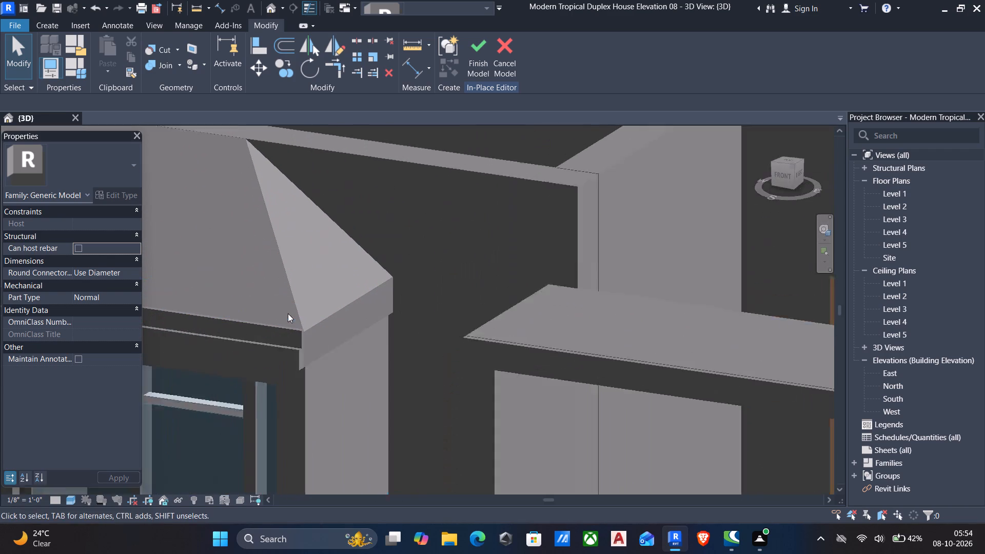
{"action": "scroll", "coordinate": [288, 313], "scroll_direction": "up", "scroll_amount": 2}
{"action": "left_click", "coordinate": [304, 380]}
{"action": "left_click", "coordinate": [303, 363]}
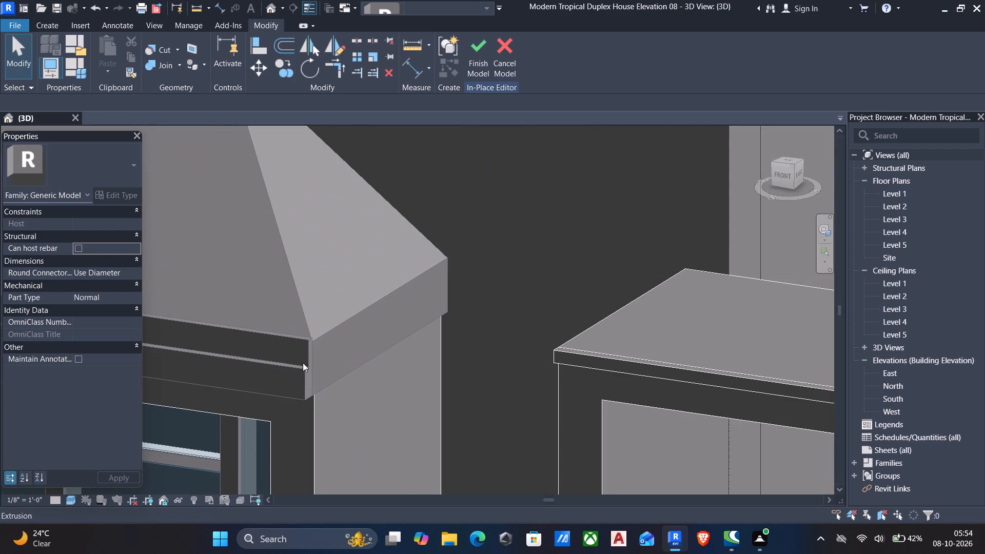
{"action": "left_click", "coordinate": [303, 363]}
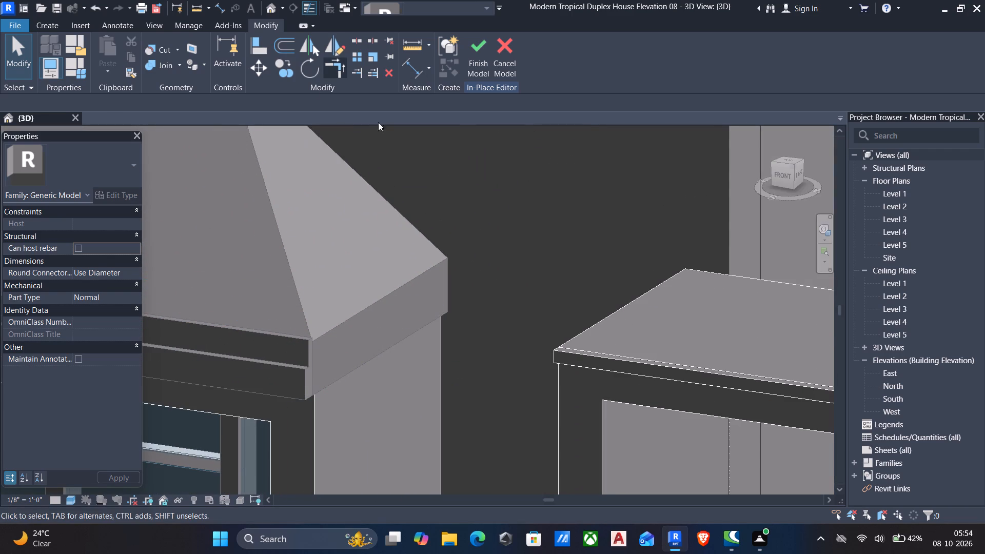
{"action": "left_click", "coordinate": [475, 50]}
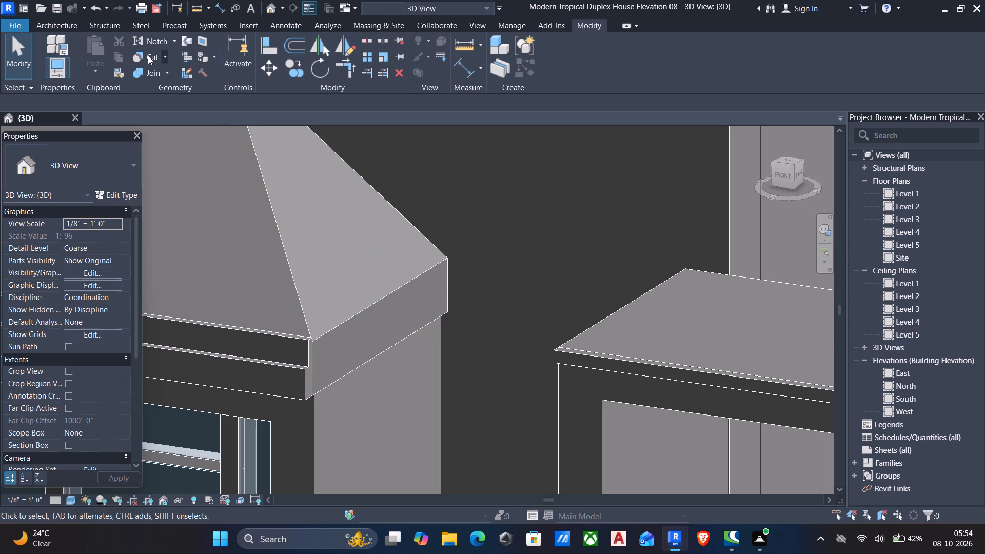
Edit the grooved in-place fascia on the bay roof's front edge, delete its solid and void extrusions, and finish by deleting the empty family.
{"action": "left_click", "coordinate": [298, 365]}
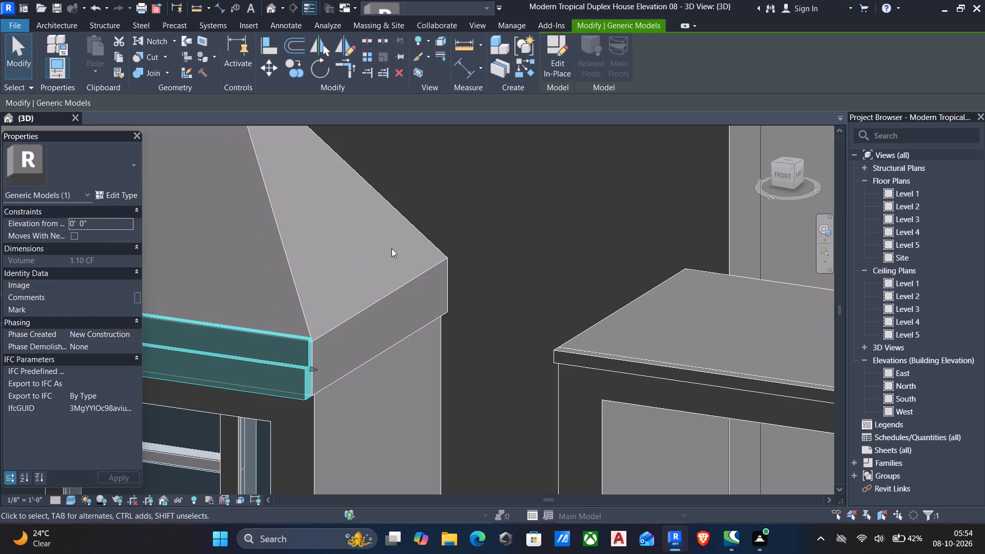
{"action": "left_click", "coordinate": [552, 57]}
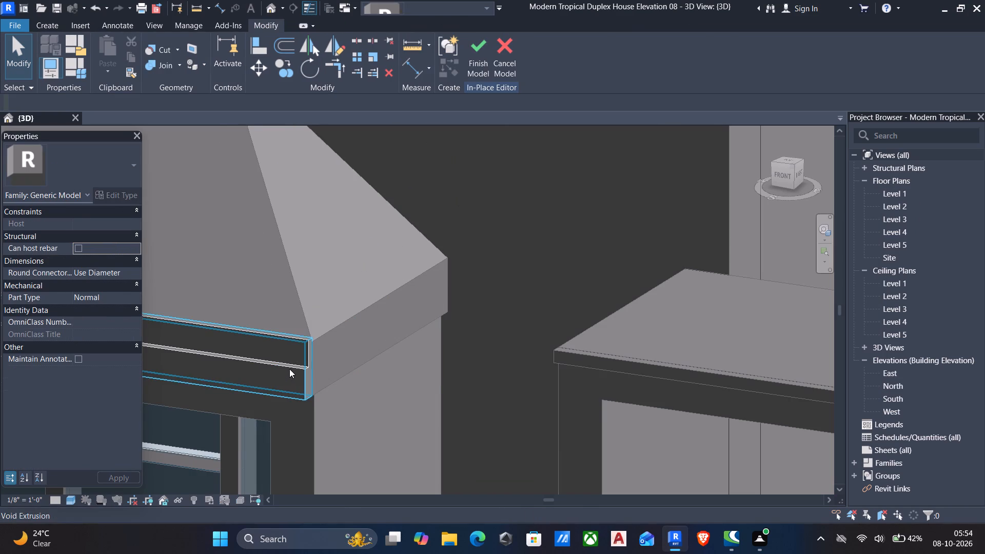
{"action": "left_click", "coordinate": [290, 368]}
{"action": "key", "text": "Delete"}
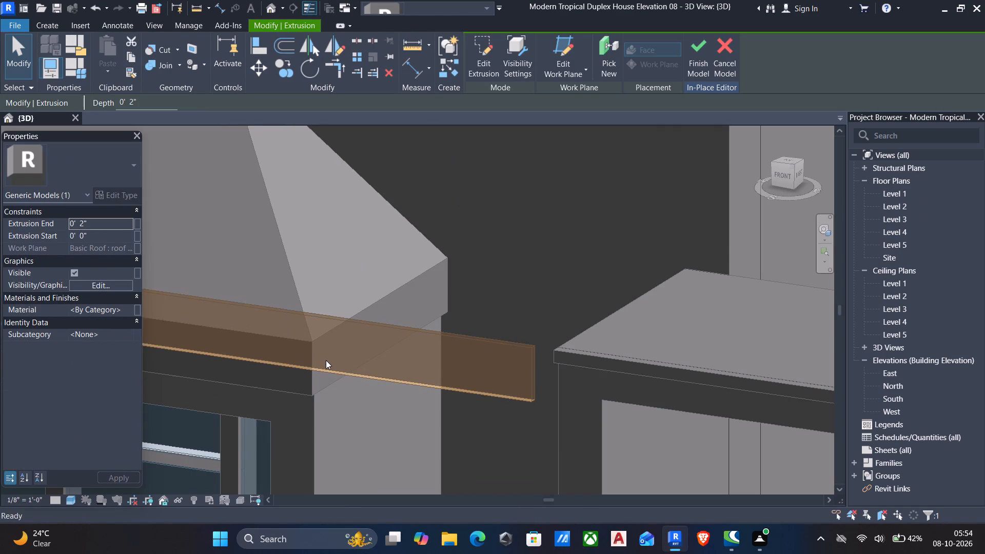
{"action": "left_click", "coordinate": [460, 338]}
{"action": "key", "text": "Delete"}
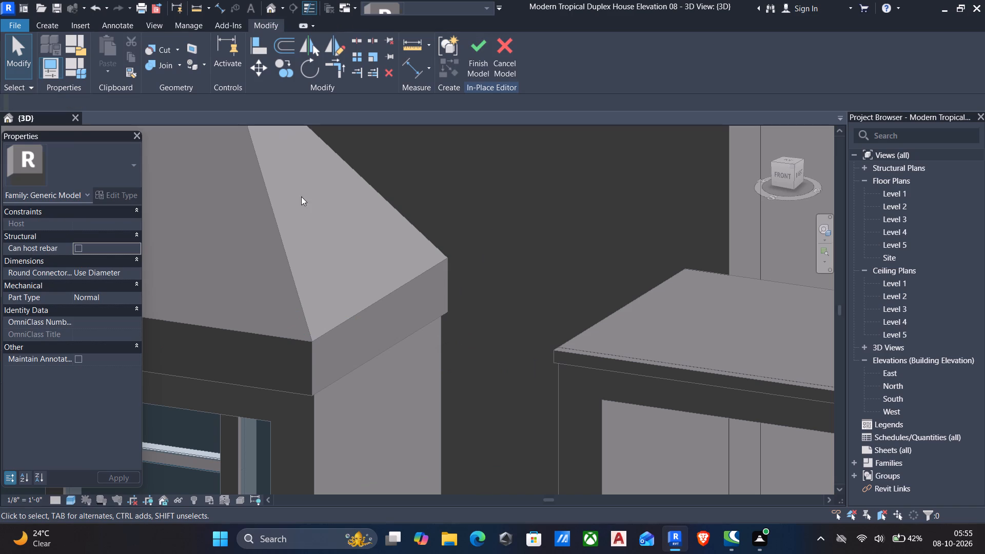
{"action": "scroll", "coordinate": [309, 203], "scroll_direction": "down", "scroll_amount": 4}
{"action": "left_click", "coordinate": [472, 39]}
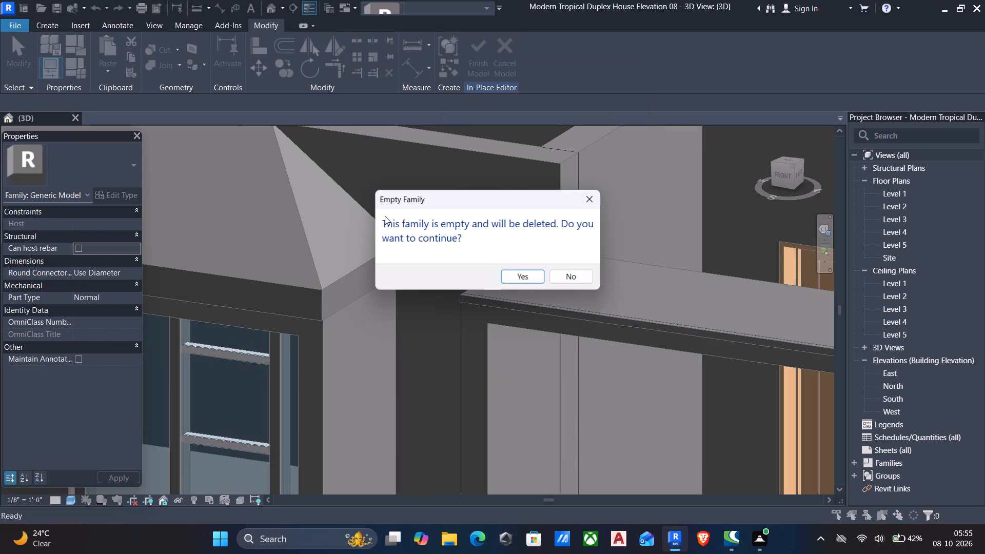
{"action": "left_click", "coordinate": [509, 278]}
Select the small hip roof over the window bay and examine its edges from the front and the side.
{"action": "left_click", "coordinate": [313, 284]}
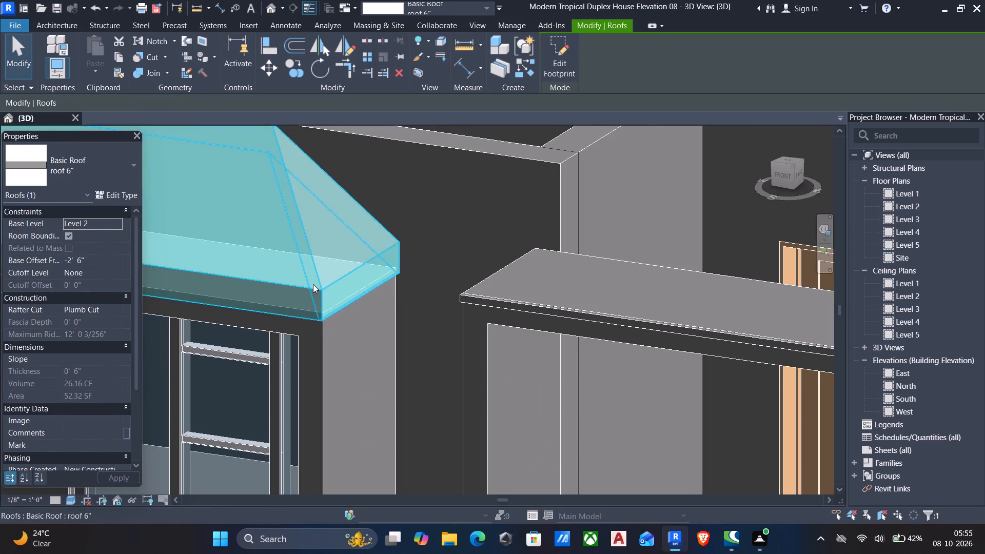
{"action": "scroll", "coordinate": [330, 299], "scroll_direction": "down", "scroll_amount": 5}
{"action": "middle_click_drag", "start_coordinate": [349, 299], "coordinate": [492, 302]}
{"action": "middle_click_drag", "start_coordinate": [439, 300], "coordinate": [554, 276]}
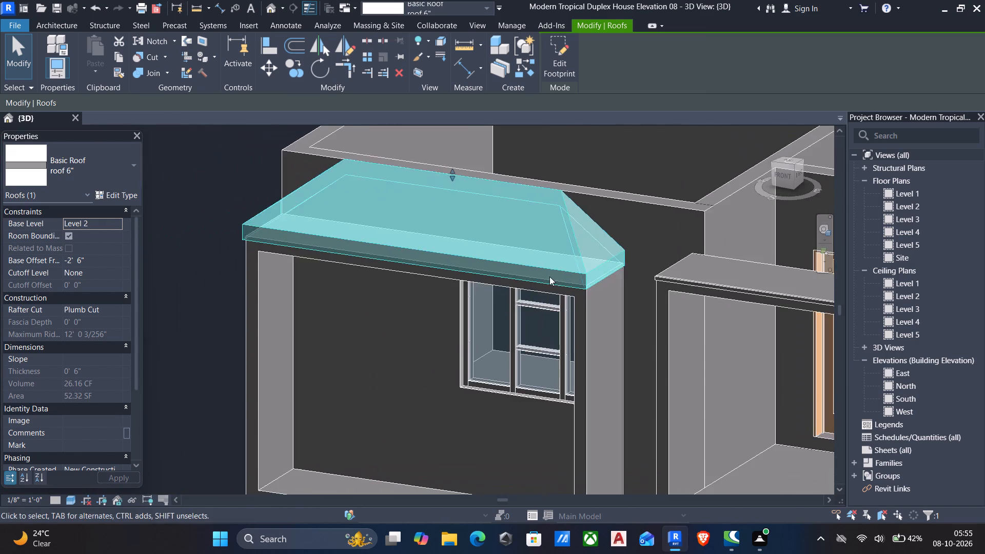
{"action": "scroll", "coordinate": [491, 275], "scroll_direction": "up", "scroll_amount": 6}
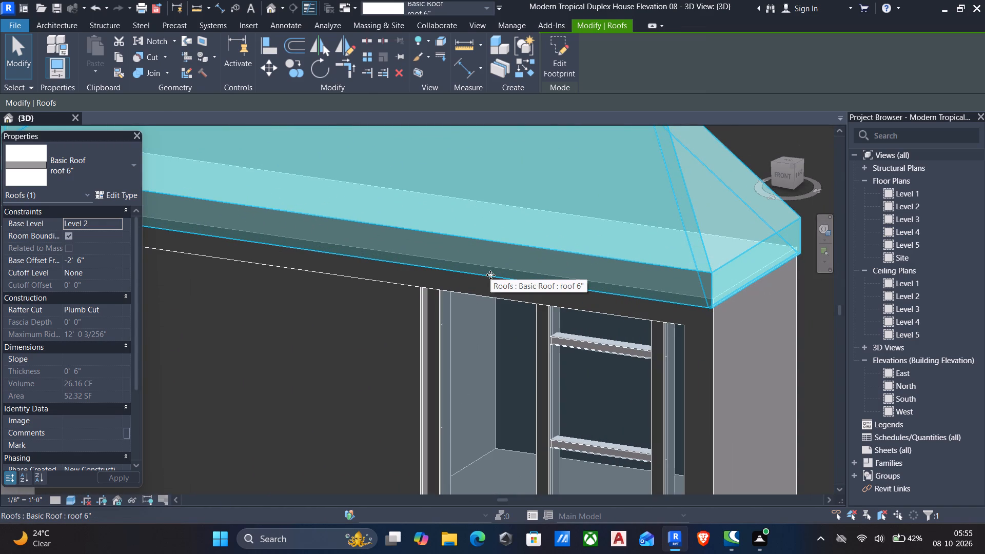
{"action": "scroll", "coordinate": [490, 275], "scroll_direction": "down", "scroll_amount": 5}
{"action": "middle_click_drag", "start_coordinate": [490, 275], "coordinate": [513, 275], "text": "shift"}
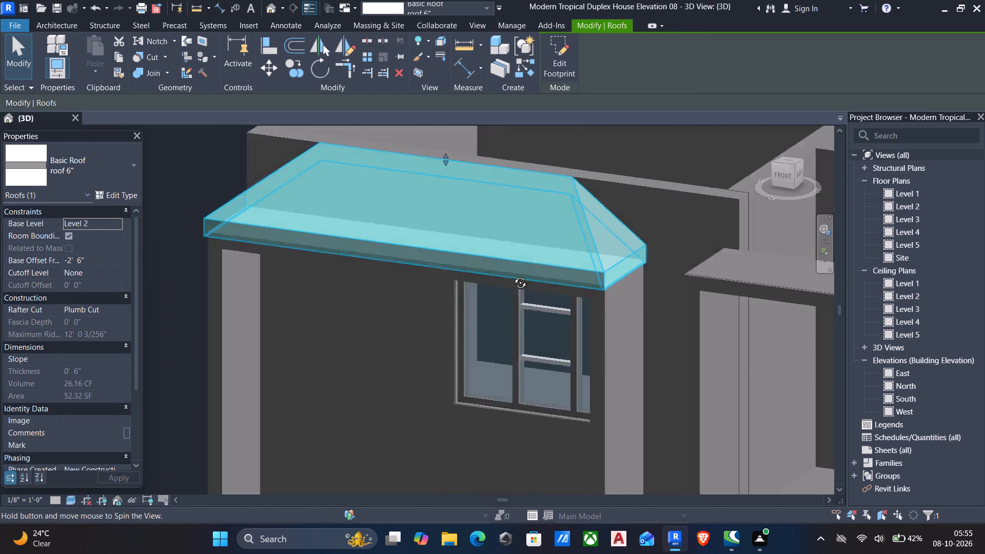
{"action": "middle_click_drag", "start_coordinate": [513, 275], "coordinate": [713, 209], "text": "shift"}
{"action": "scroll", "coordinate": [549, 270], "scroll_direction": "down", "scroll_amount": 1, "text": "shift"}
{"action": "scroll", "coordinate": [611, 236], "scroll_direction": "up", "scroll_amount": 2}
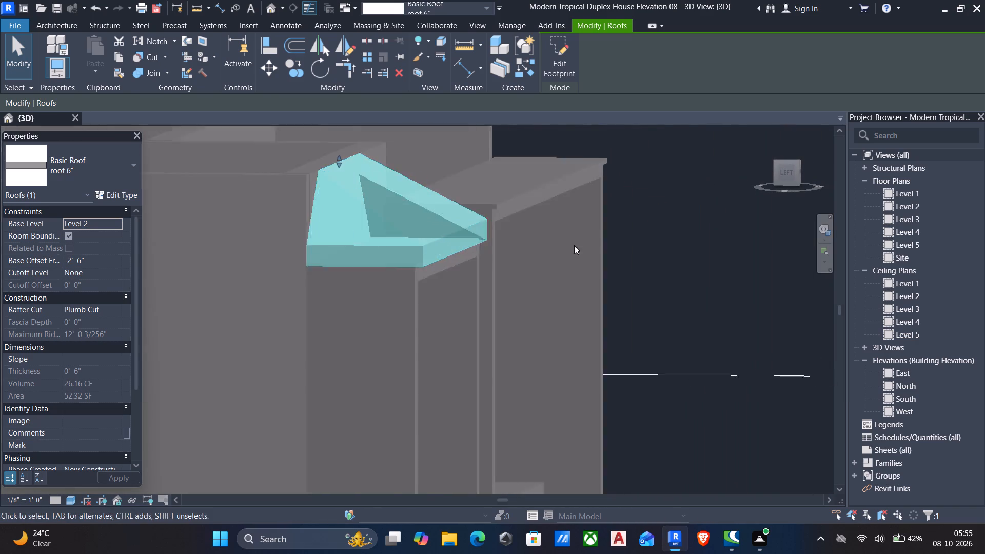
Open the generic model framing the window bay below the hip roof for in-place editing and start a solid extrusion.
{"action": "scroll", "coordinate": [574, 245], "scroll_direction": "up", "scroll_amount": 4}
{"action": "scroll", "coordinate": [385, 279], "scroll_direction": "down", "scroll_amount": 1}
{"action": "middle_click_drag", "start_coordinate": [390, 284], "coordinate": [475, 267]}
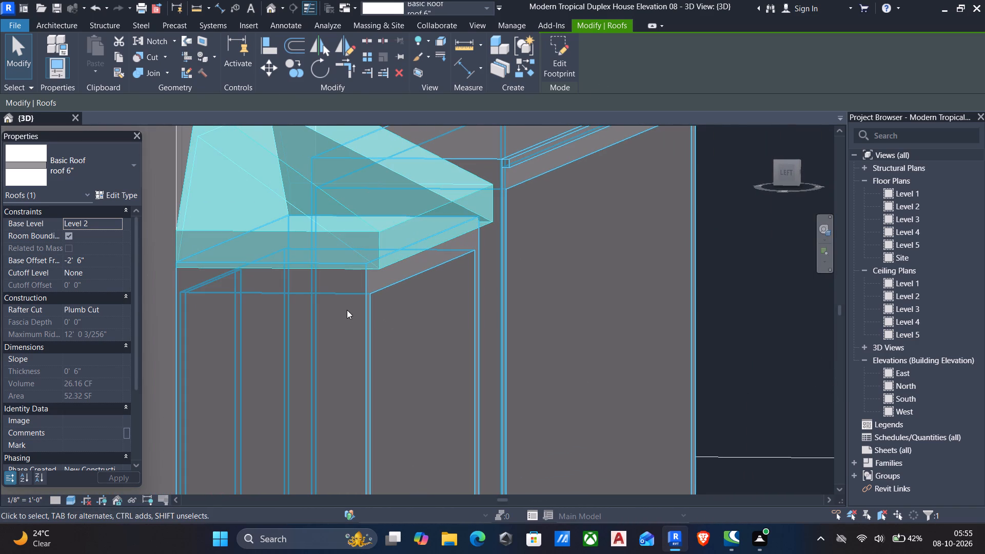
{"action": "left_click", "coordinate": [365, 302]}
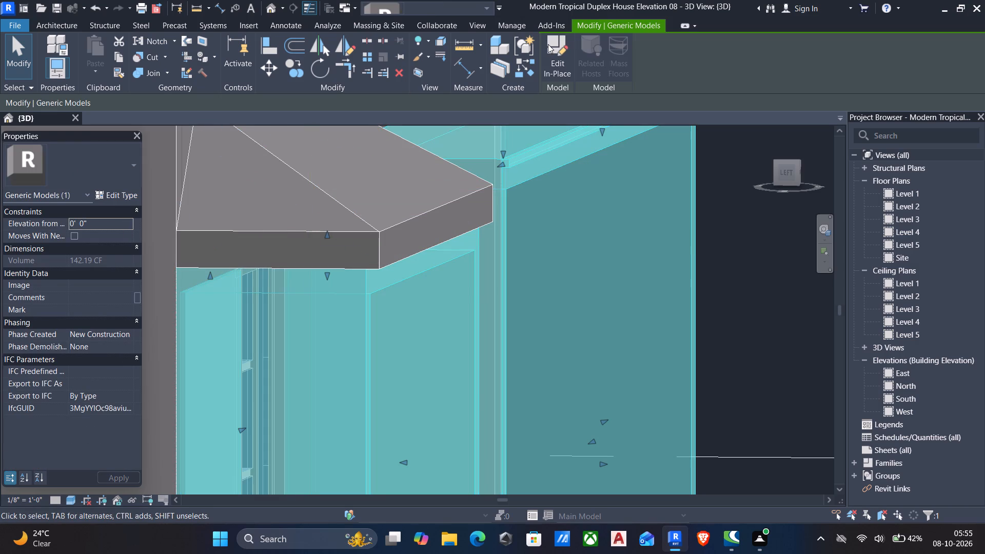
{"action": "left_click", "coordinate": [548, 44]}
{"action": "left_click_drag", "start_coordinate": [55, 24], "coordinate": [272, 37]}
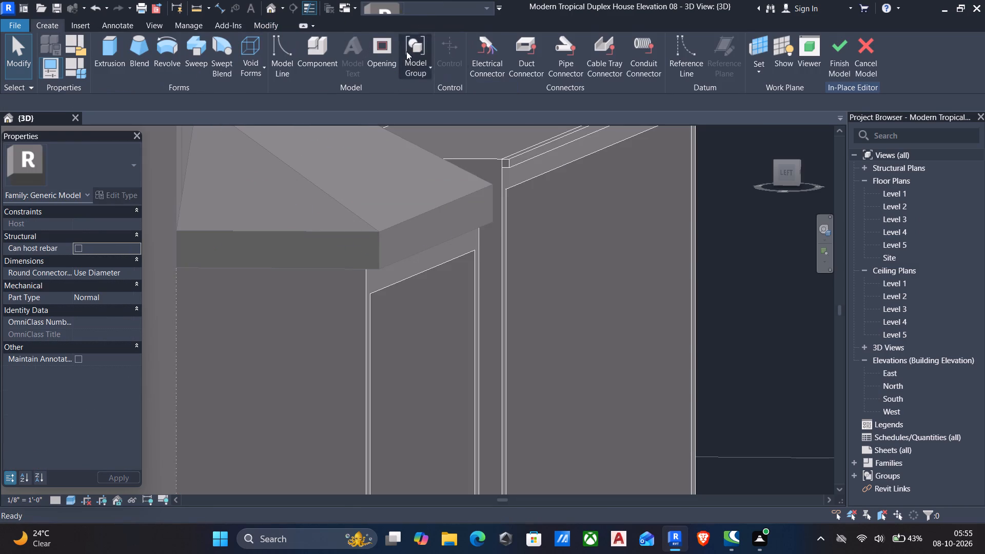
{"action": "left_click", "coordinate": [109, 45]}
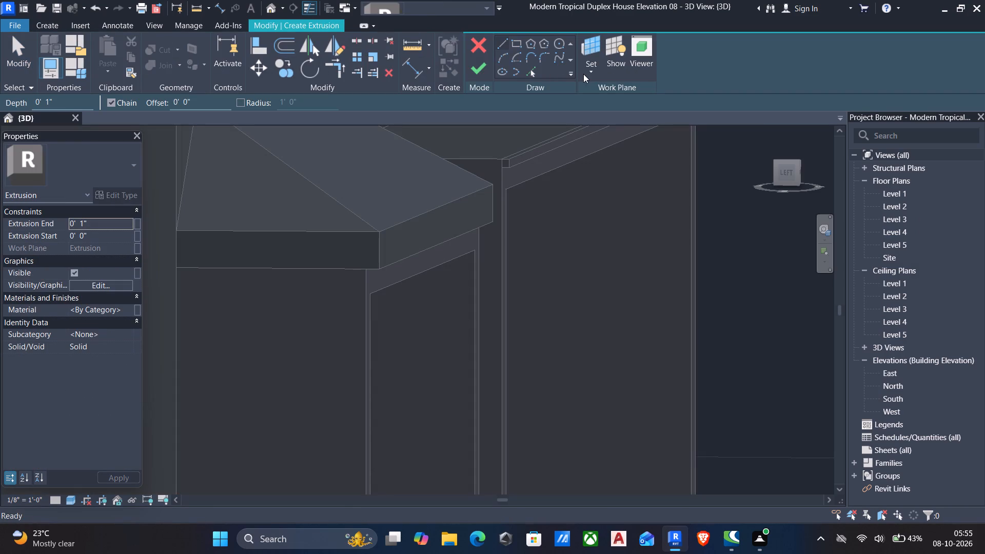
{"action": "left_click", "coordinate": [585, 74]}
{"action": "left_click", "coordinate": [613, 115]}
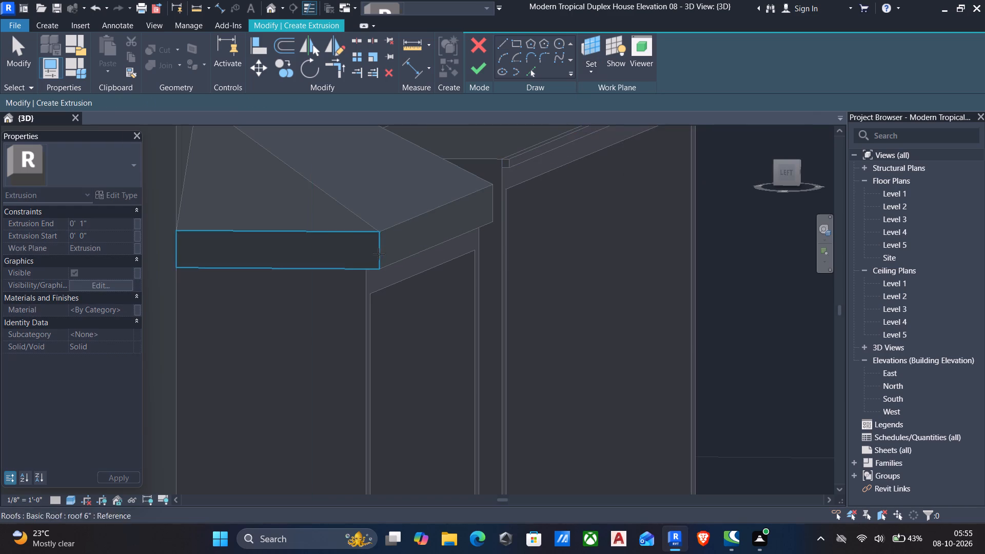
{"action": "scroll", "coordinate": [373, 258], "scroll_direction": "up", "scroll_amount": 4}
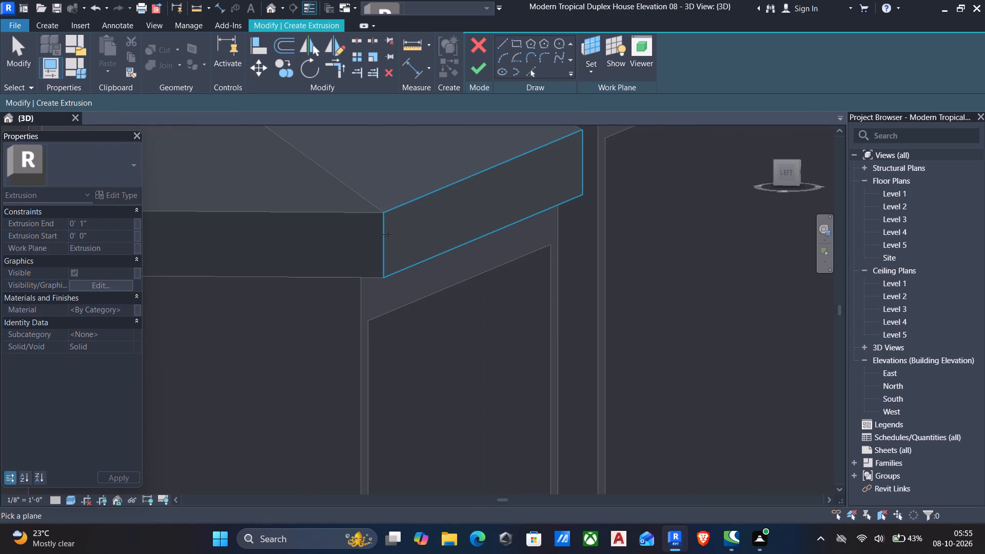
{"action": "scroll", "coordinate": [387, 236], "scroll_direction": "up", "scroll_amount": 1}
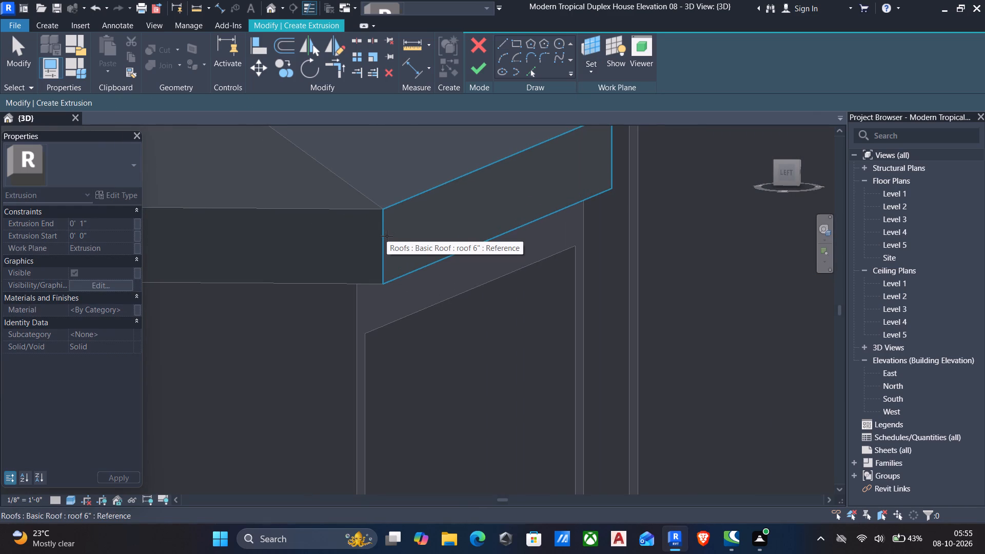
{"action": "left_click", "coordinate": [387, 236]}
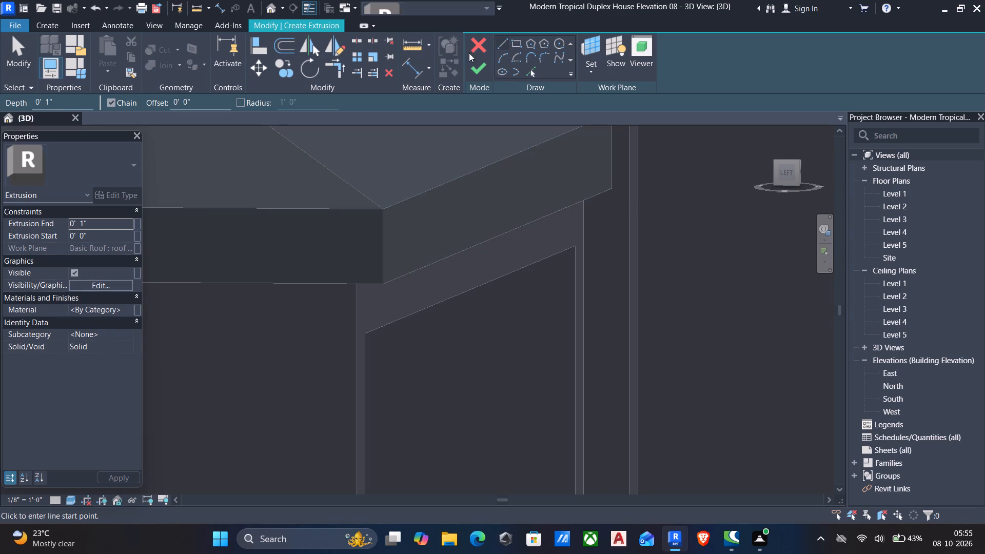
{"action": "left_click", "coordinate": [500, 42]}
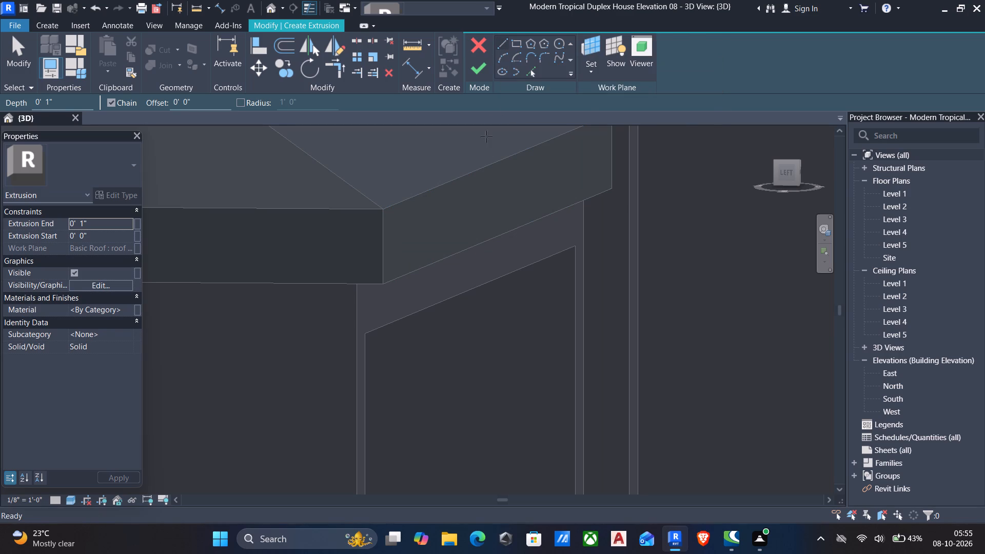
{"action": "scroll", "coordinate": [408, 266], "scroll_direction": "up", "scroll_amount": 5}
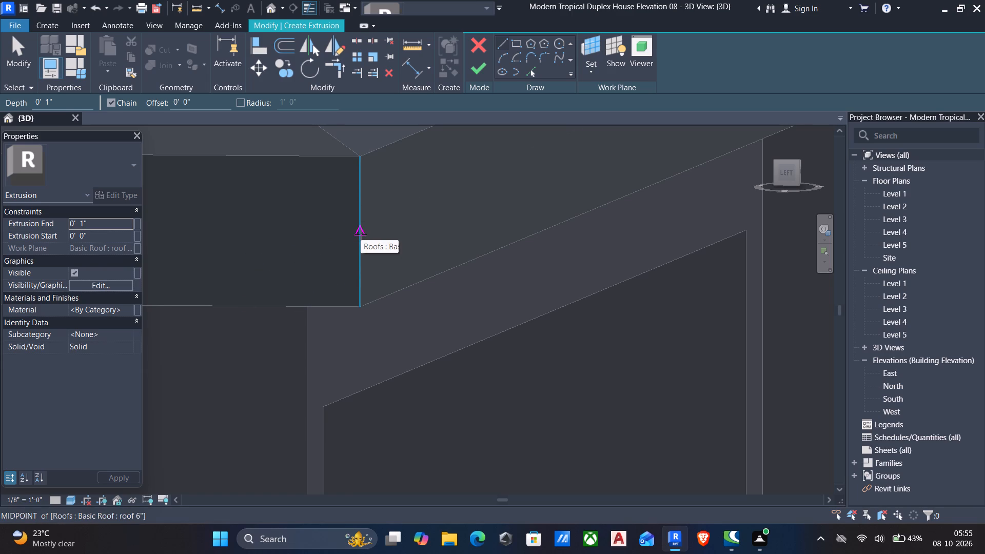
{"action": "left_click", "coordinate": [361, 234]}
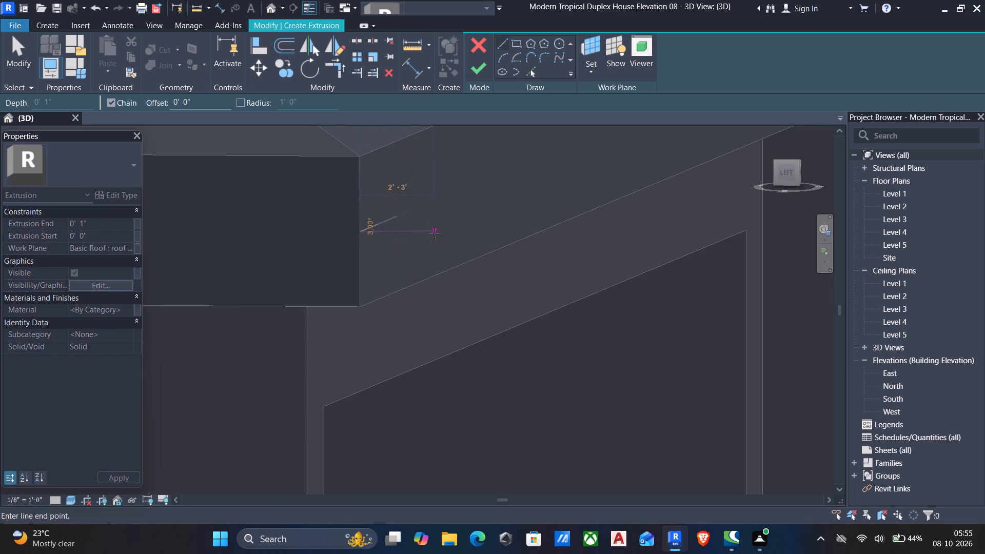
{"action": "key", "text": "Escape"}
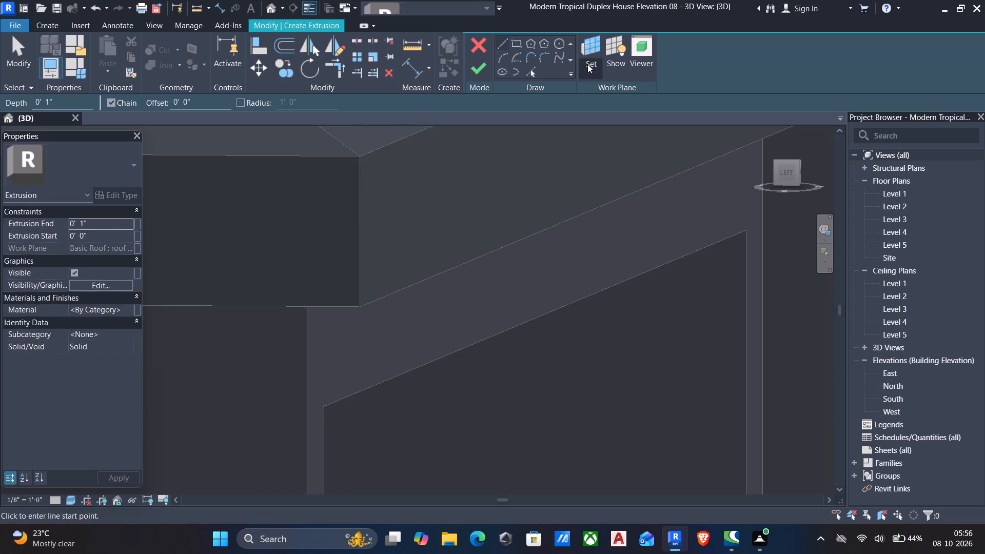
On the bay roof's left side fascia face, sketch a profile about 3 1/2" down from the upper front corner, then 1" outward.
{"action": "left_click", "coordinate": [590, 73]}
{"action": "left_click", "coordinate": [626, 116]}
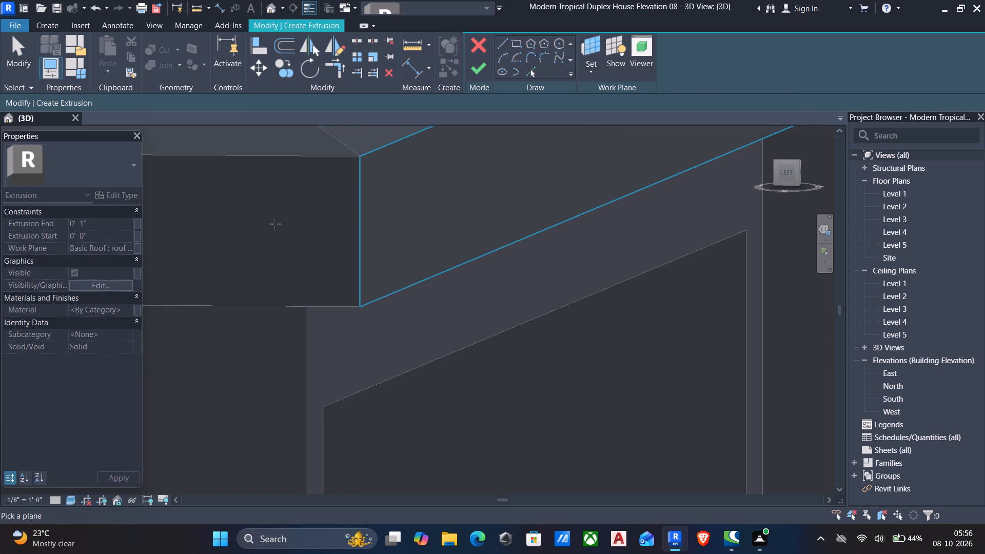
{"action": "left_click", "coordinate": [356, 208]}
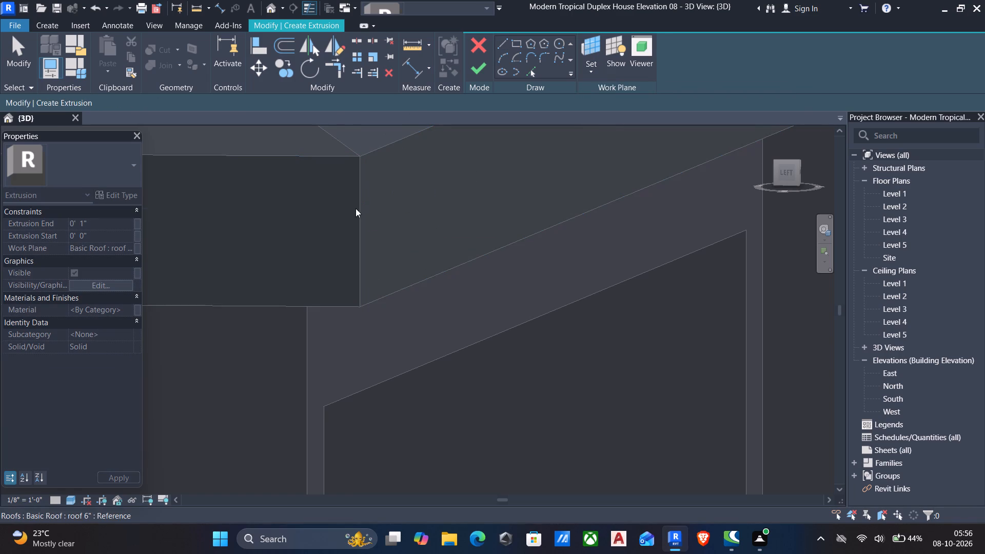
{"action": "left_click", "coordinate": [501, 46]}
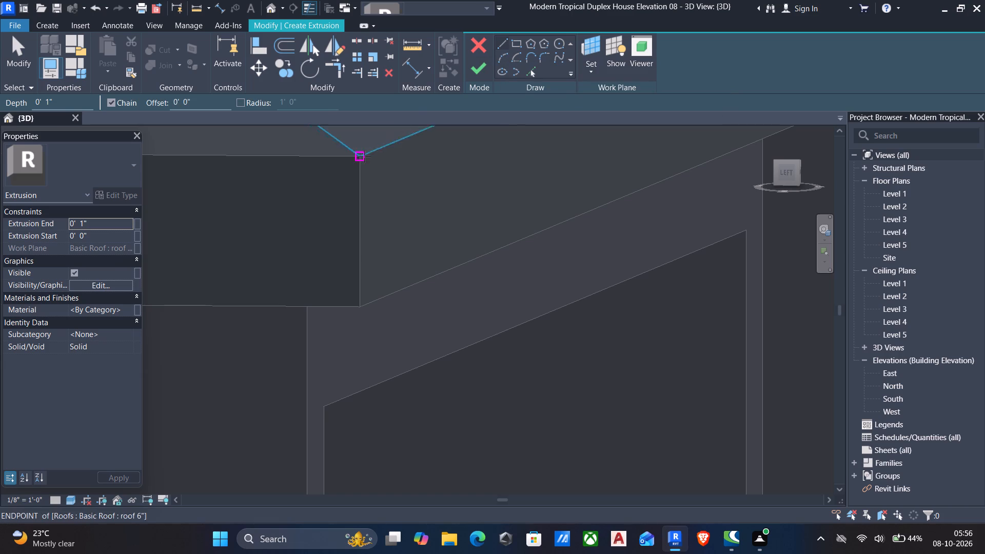
{"action": "left_click", "coordinate": [359, 155]}
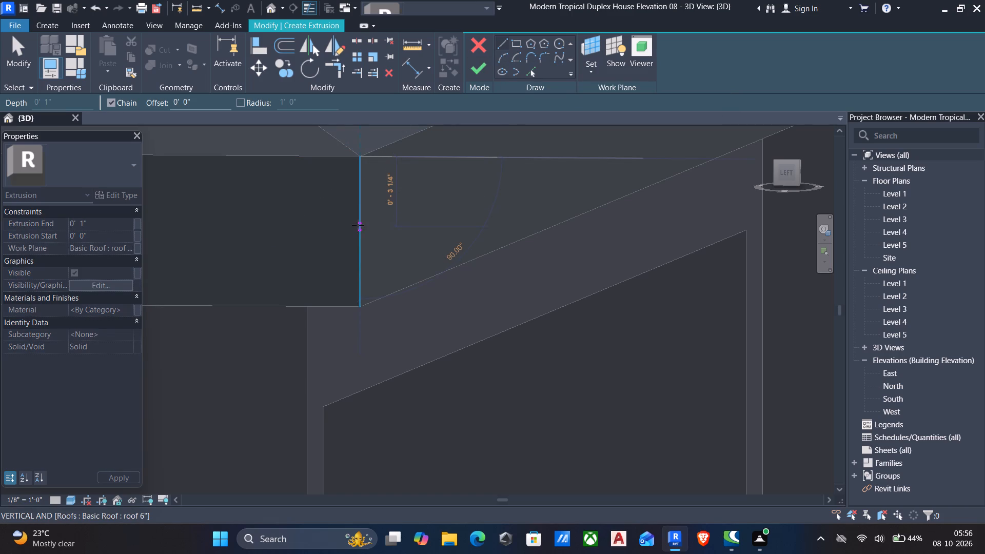
{"action": "left_click", "coordinate": [359, 234]}
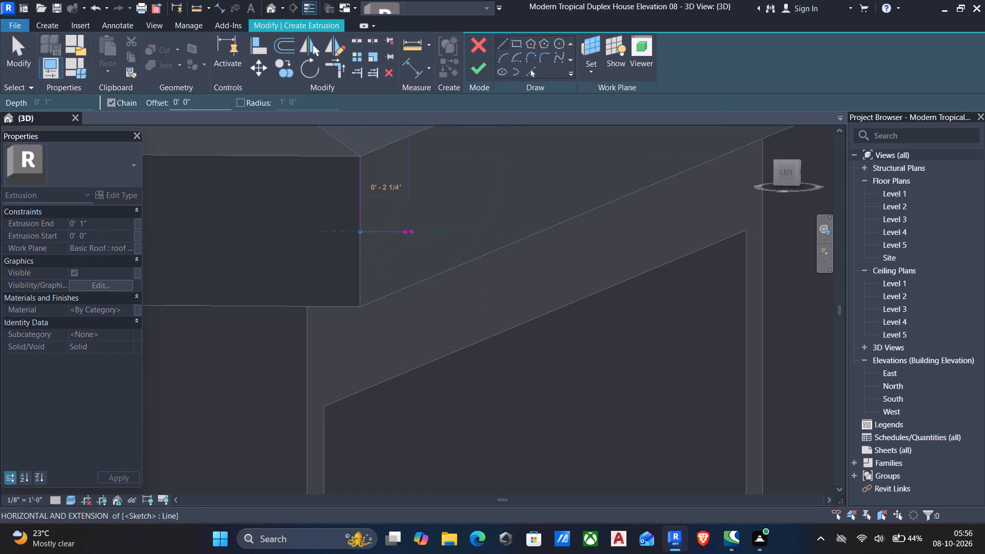
{"action": "scroll", "coordinate": [408, 237], "scroll_direction": "down", "scroll_amount": 3}
{"action": "middle_click_drag", "start_coordinate": [408, 239], "coordinate": [425, 258], "text": "shift"}
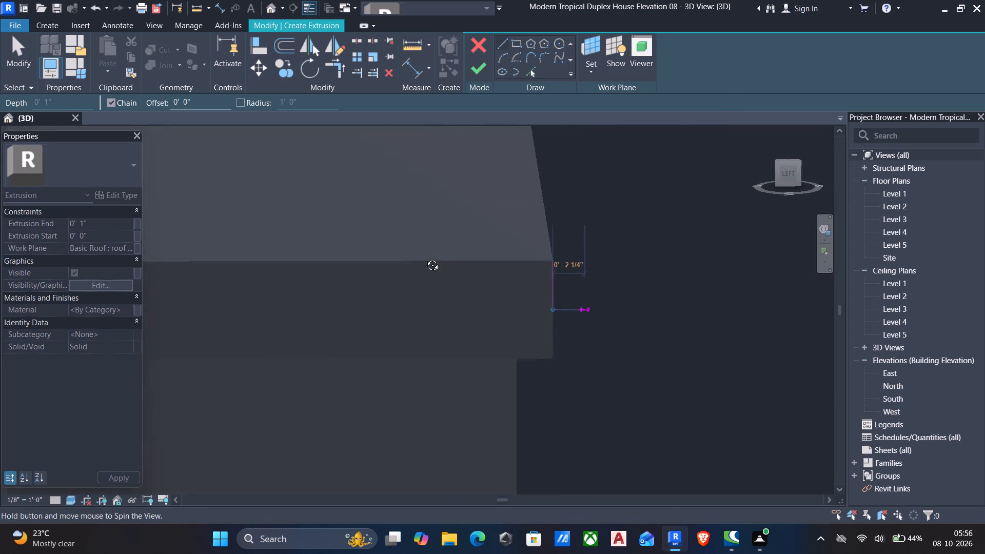
{"action": "middle_click_drag", "start_coordinate": [425, 258], "coordinate": [422, 260], "text": "shift"}
{"action": "scroll", "coordinate": [497, 307], "scroll_direction": "up", "scroll_amount": 4}
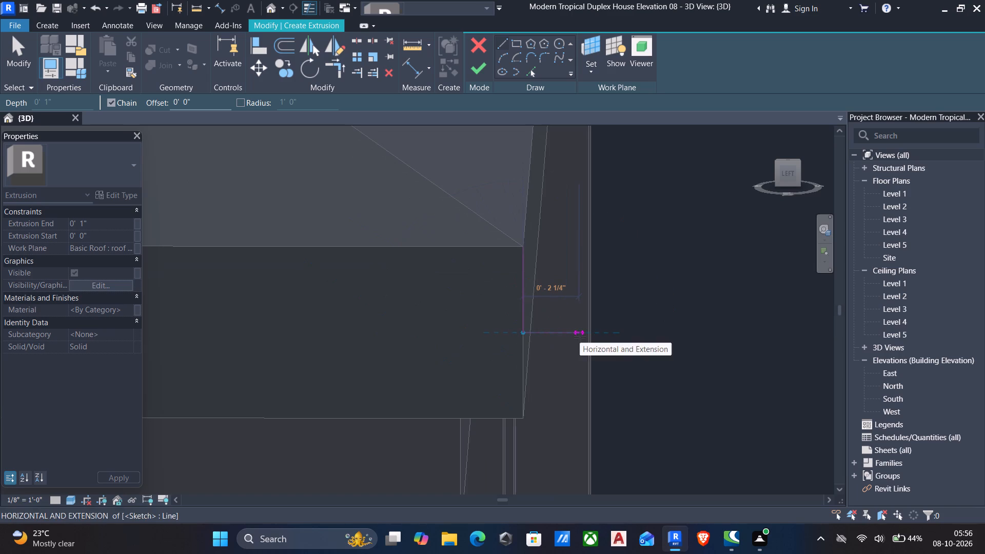
{"action": "scroll", "coordinate": [580, 337], "scroll_direction": "up", "scroll_amount": 10}
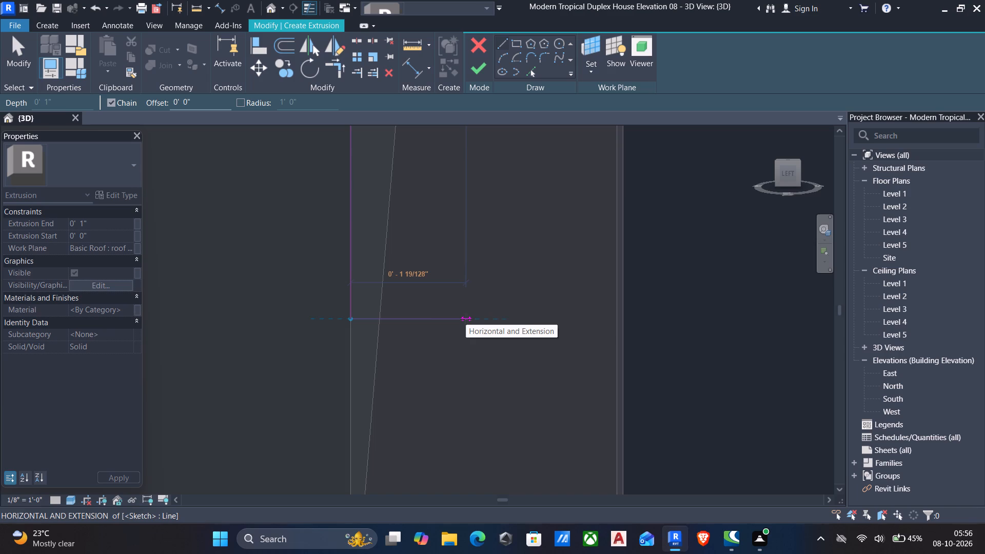
{"action": "key", "text": "1"}
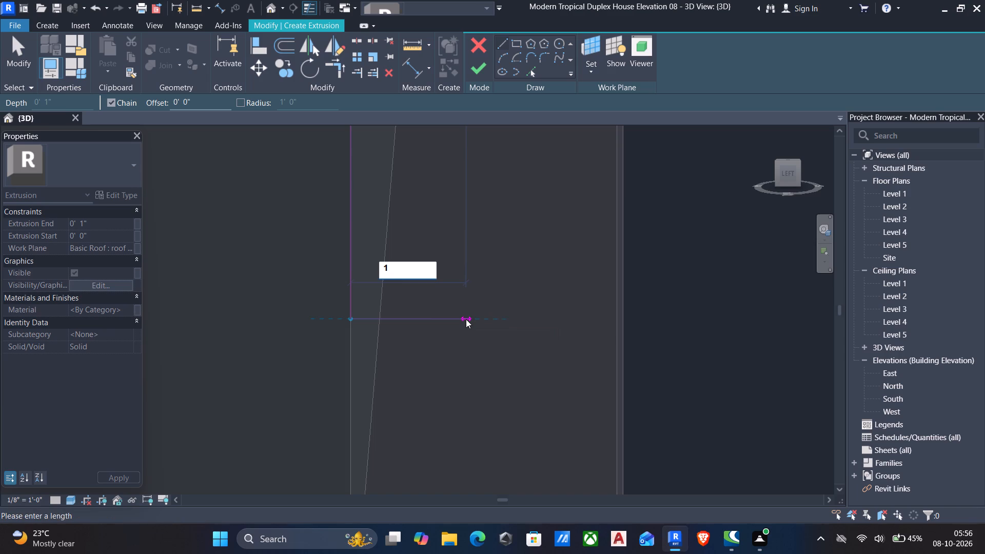
{"action": "key", "text": "shift+quotedbl"}
{"action": "key", "text": "Return"}
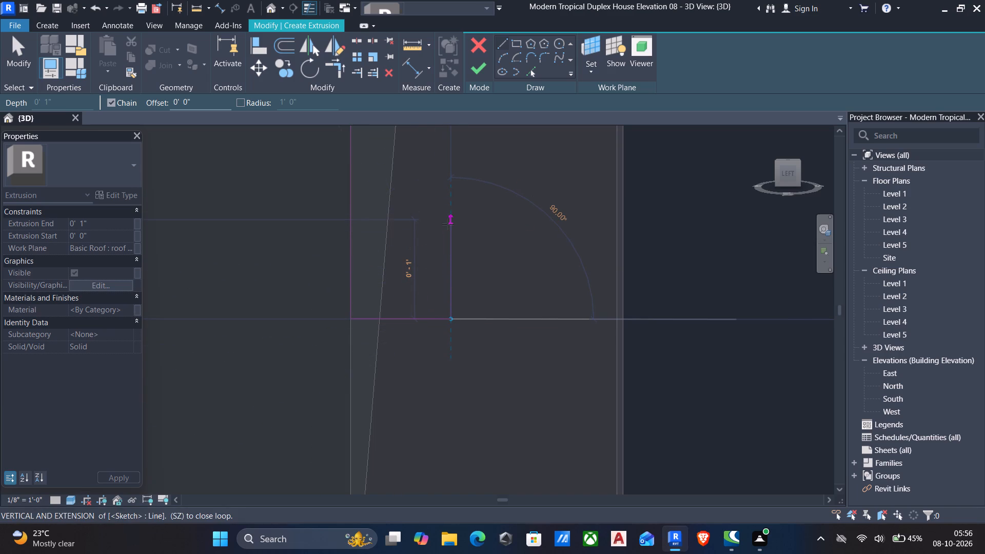
Continue the stepped fascia profile with a line 1" up and a line 2" outward.
{"action": "scroll", "coordinate": [448, 224], "scroll_direction": "down", "scroll_amount": 2}
{"action": "middle_click_drag", "start_coordinate": [448, 225], "coordinate": [432, 357]}
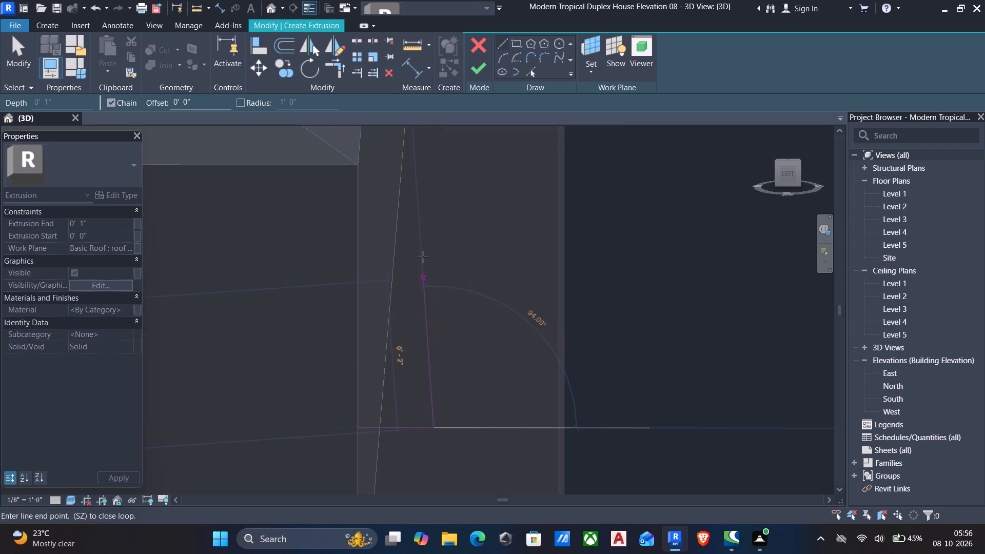
{"action": "scroll", "coordinate": [426, 176], "scroll_direction": "up", "scroll_amount": 3}
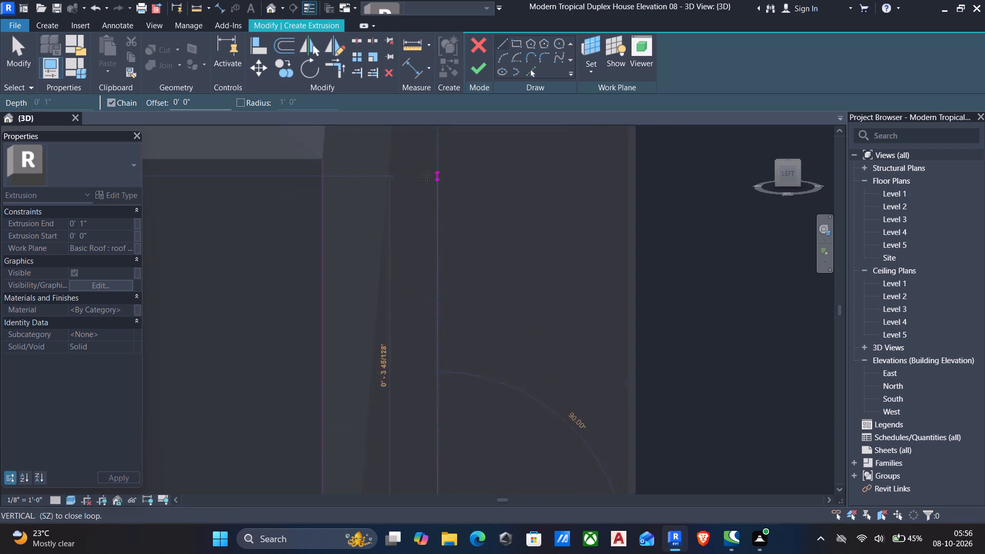
{"action": "scroll", "coordinate": [426, 176], "scroll_direction": "up", "scroll_amount": 1}
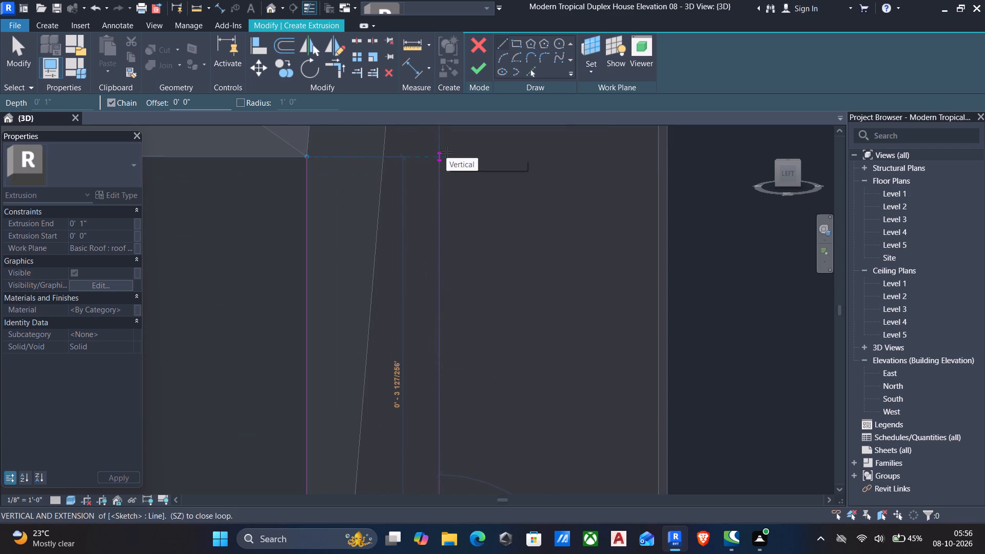
{"action": "scroll", "coordinate": [446, 152], "scroll_direction": "down", "scroll_amount": 5}
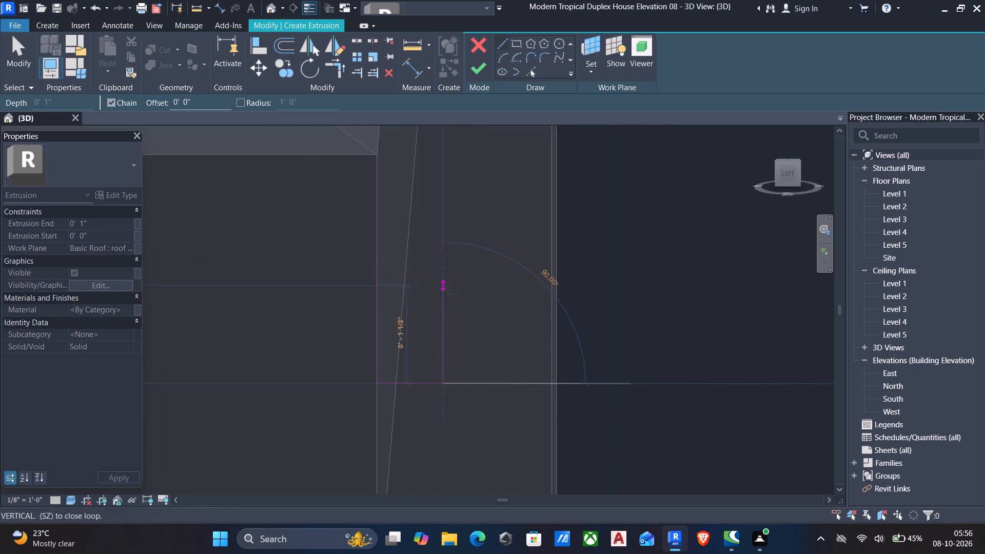
{"action": "scroll", "coordinate": [447, 311], "scroll_direction": "up", "scroll_amount": 3}
{"action": "scroll", "coordinate": [447, 313], "scroll_direction": "down", "scroll_amount": 3}
{"action": "middle_click_drag", "start_coordinate": [449, 305], "coordinate": [449, 280]}
{"action": "scroll", "coordinate": [446, 306], "scroll_direction": "up", "scroll_amount": 2}
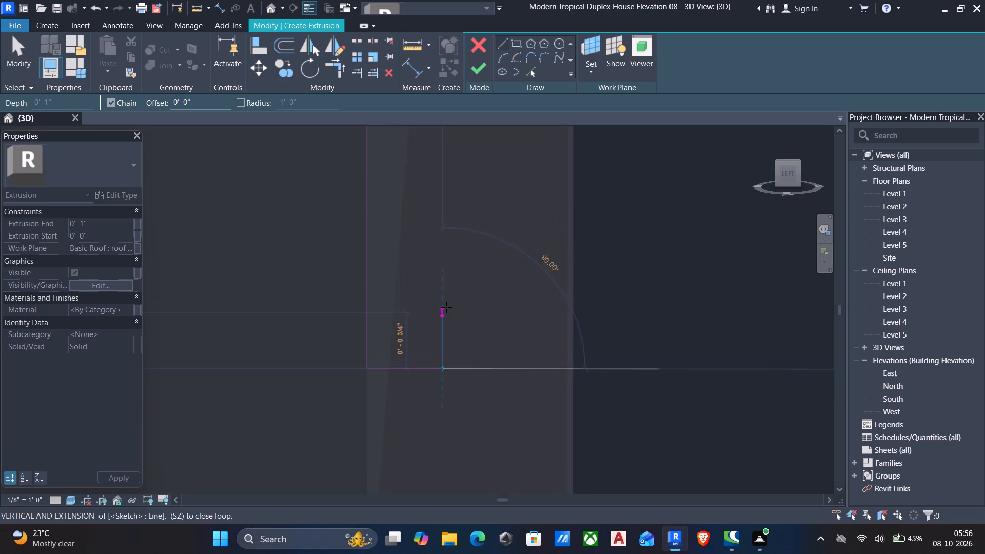
{"action": "scroll", "coordinate": [446, 307], "scroll_direction": "up", "scroll_amount": 3}
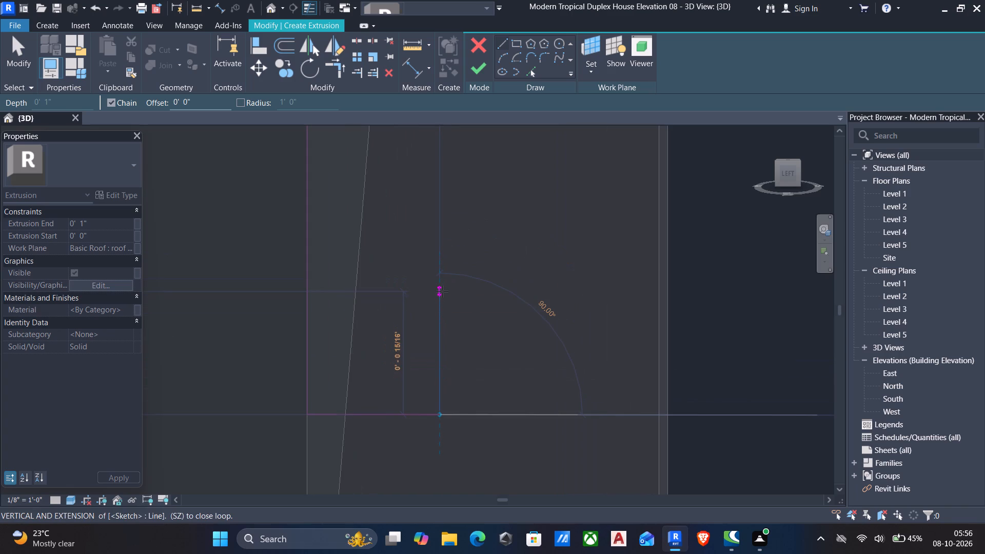
{"action": "type", "text": "1\""}
{"action": "key", "text": "Return"}
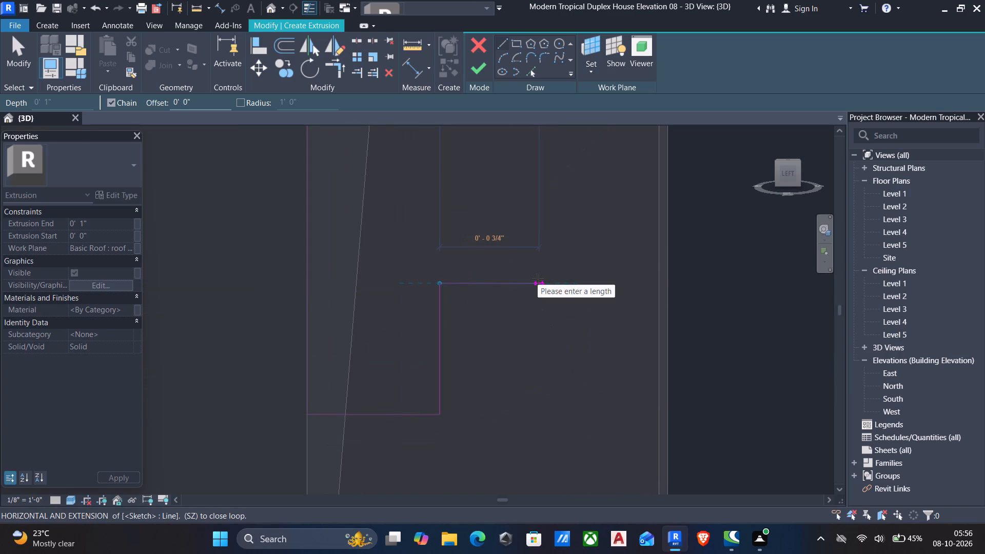
{"action": "type", "text": "2\""}
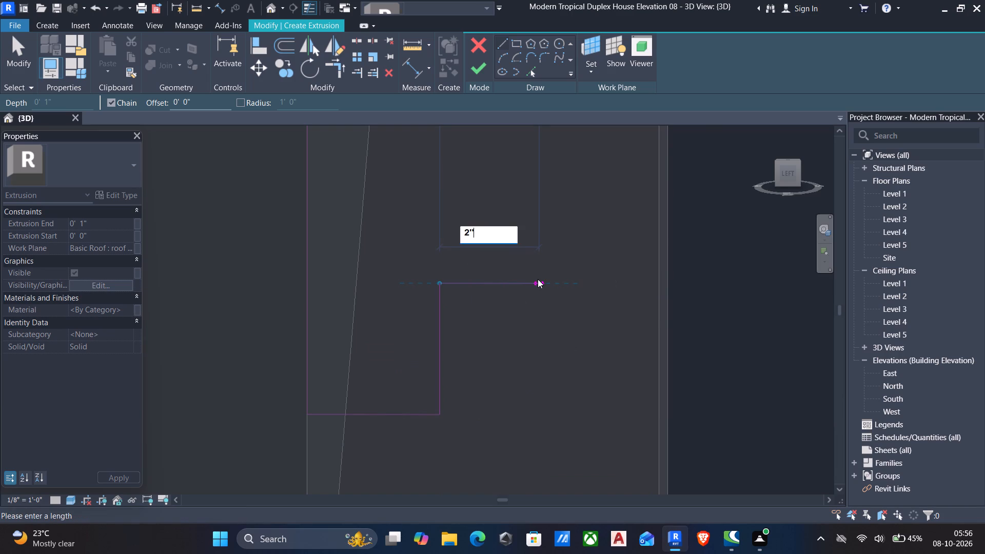
{"action": "key", "text": "Return"}
Complete the stepped fascia profile with lines 1" up, 1" outward, about 1 1/2" up level with the roof corner, and back to that corner.
{"action": "scroll", "coordinate": [532, 236], "scroll_direction": "down", "scroll_amount": 3}
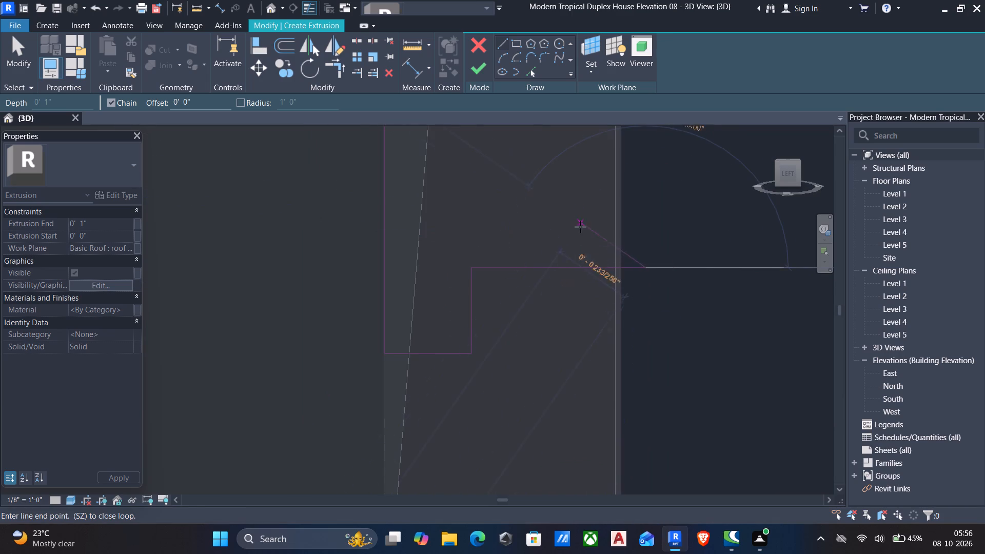
{"action": "scroll", "coordinate": [657, 229], "scroll_direction": "down", "scroll_amount": 4}
{"action": "middle_click_drag", "start_coordinate": [627, 281], "coordinate": [610, 356]}
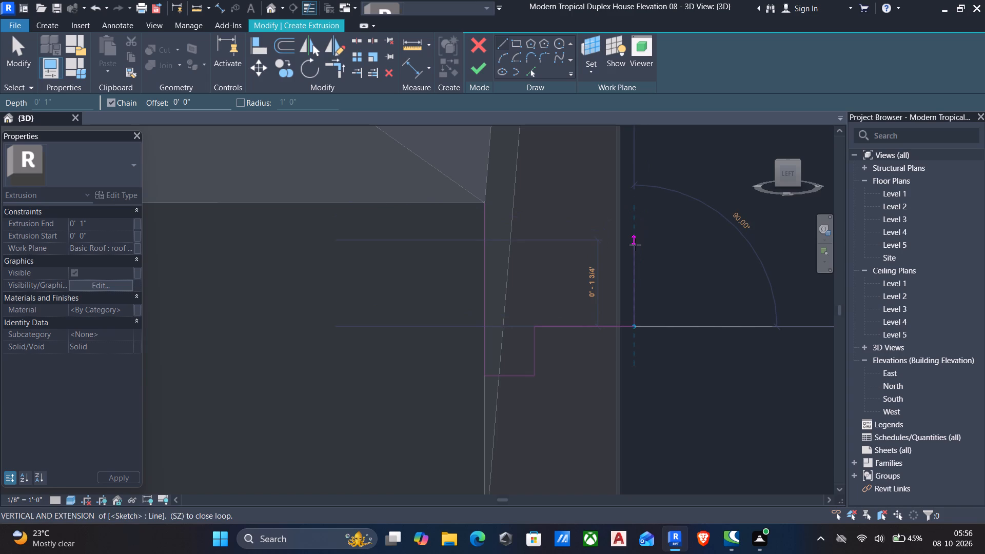
{"action": "type", "text": "1\""}
{"action": "key", "text": "Return"}
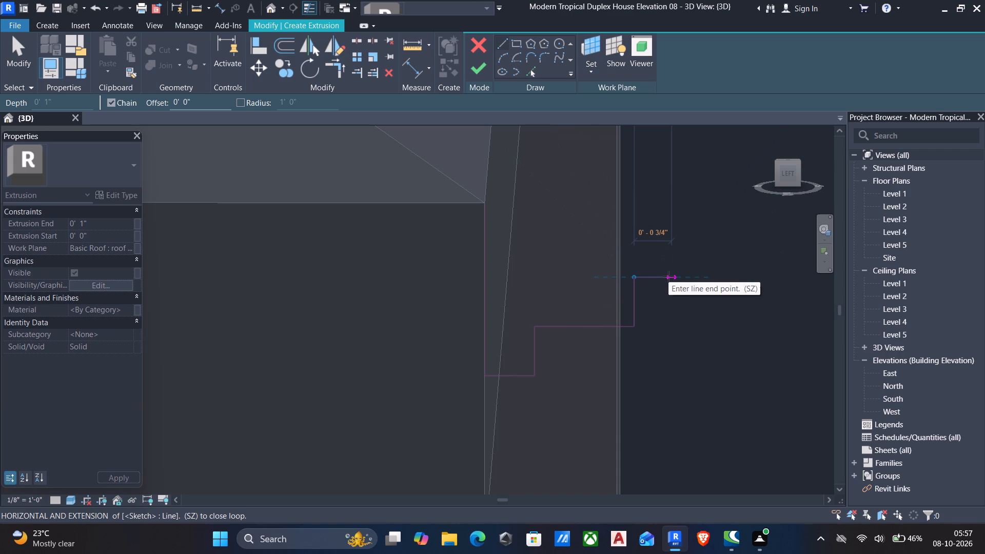
{"action": "type", "text": "1\""}
{"action": "key", "text": "Return"}
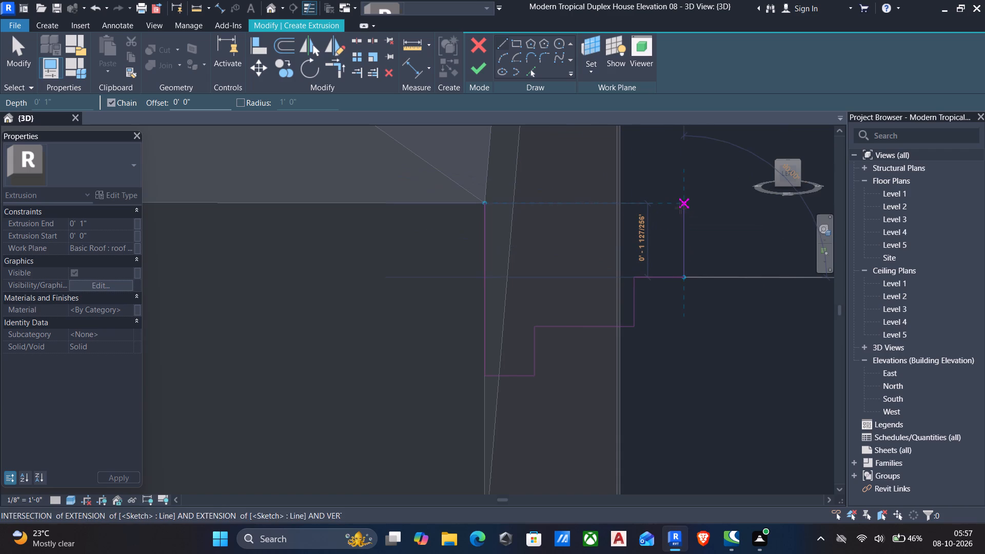
{"action": "left_click", "coordinate": [680, 207]}
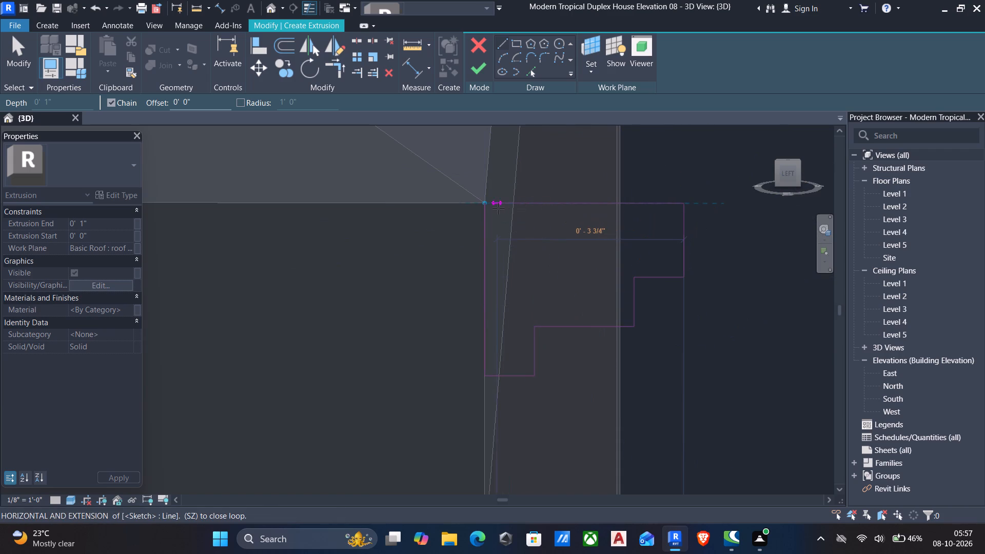
{"action": "left_click", "coordinate": [483, 204]}
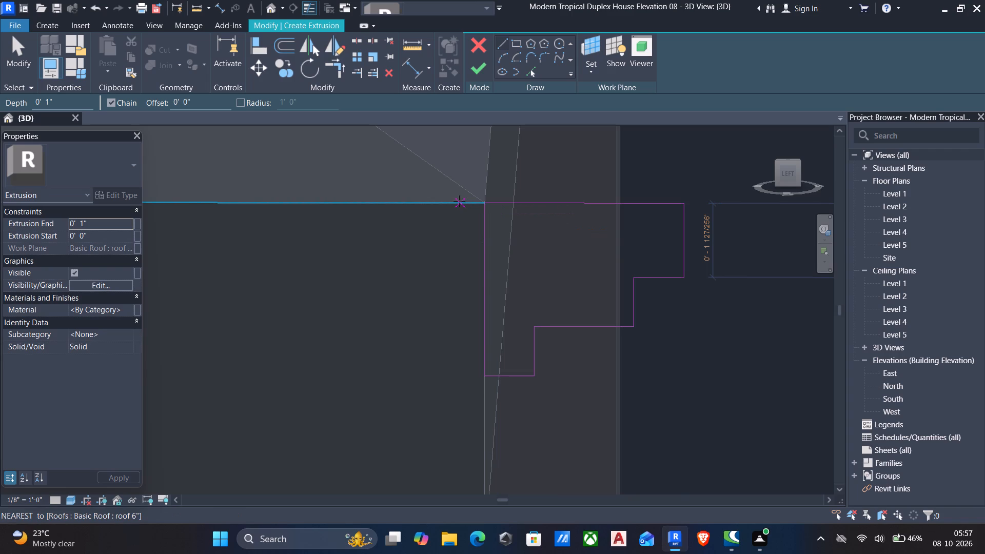
{"action": "key", "text": "Escape"}
{"action": "key", "text": "Escape"}
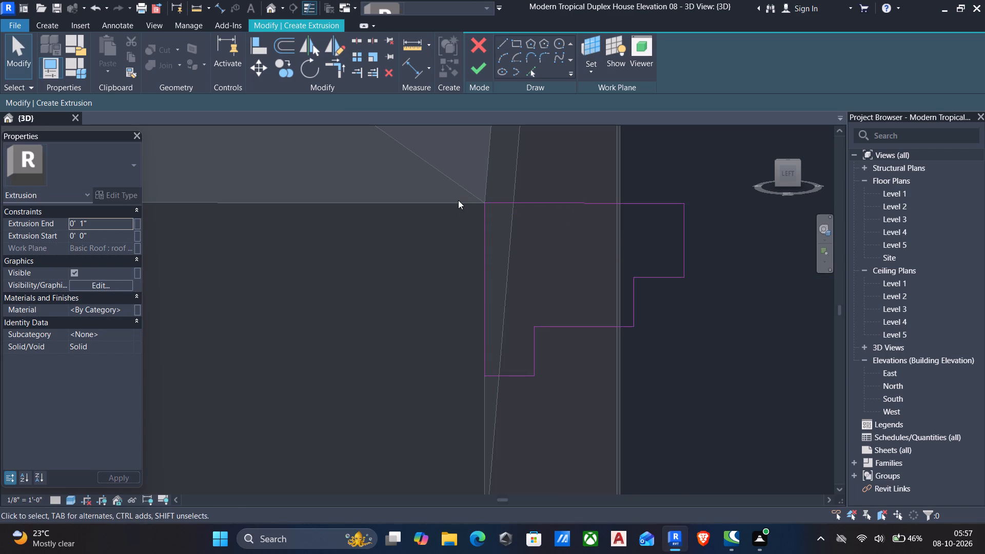
Round the lowest step's outer bottom corner of the fascia profile with a fillet arc of about 7/32" radius.
{"action": "scroll", "coordinate": [543, 228], "scroll_direction": "down", "scroll_amount": 3}
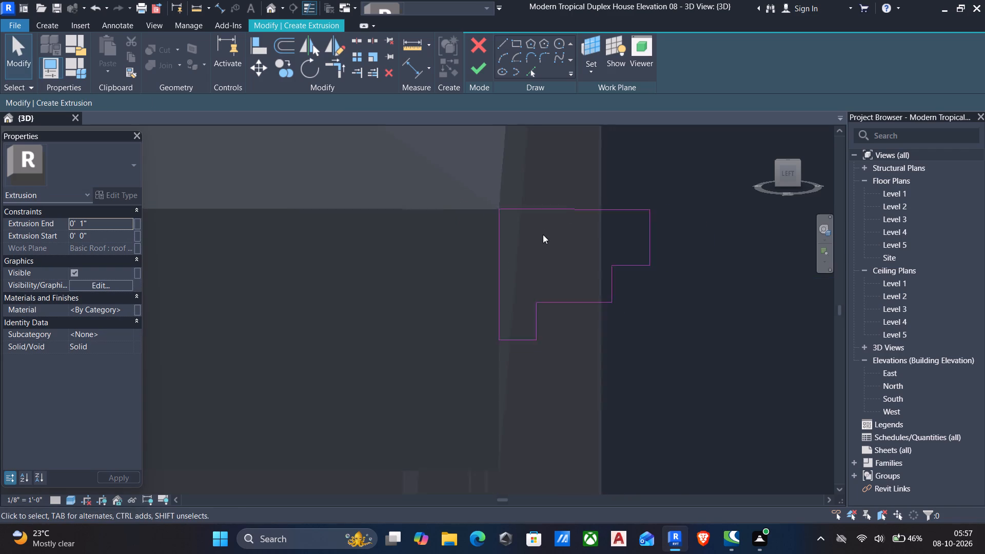
{"action": "scroll", "coordinate": [543, 234], "scroll_direction": "down", "scroll_amount": 13}
{"action": "scroll", "coordinate": [553, 269], "scroll_direction": "up", "scroll_amount": 6}
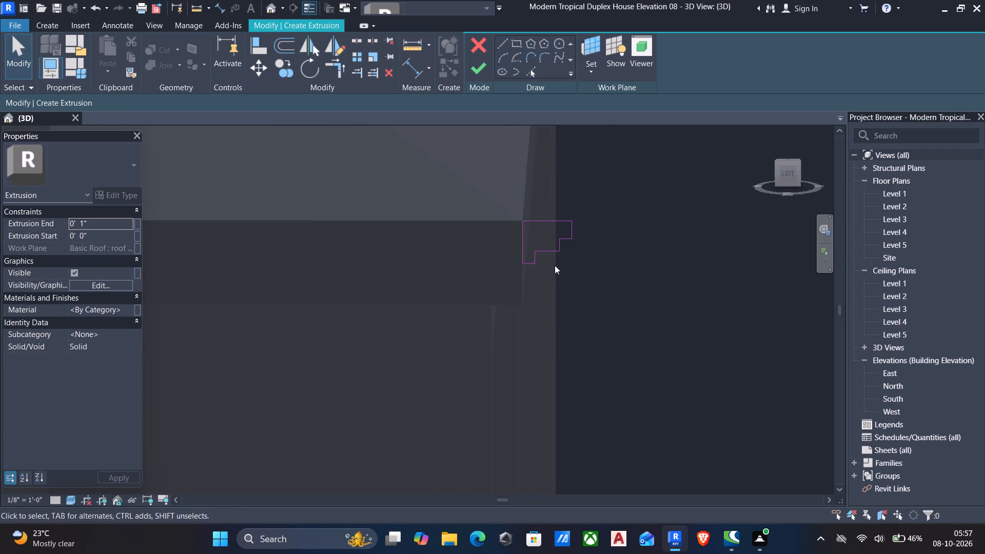
{"action": "scroll", "coordinate": [550, 250], "scroll_direction": "up", "scroll_amount": 12}
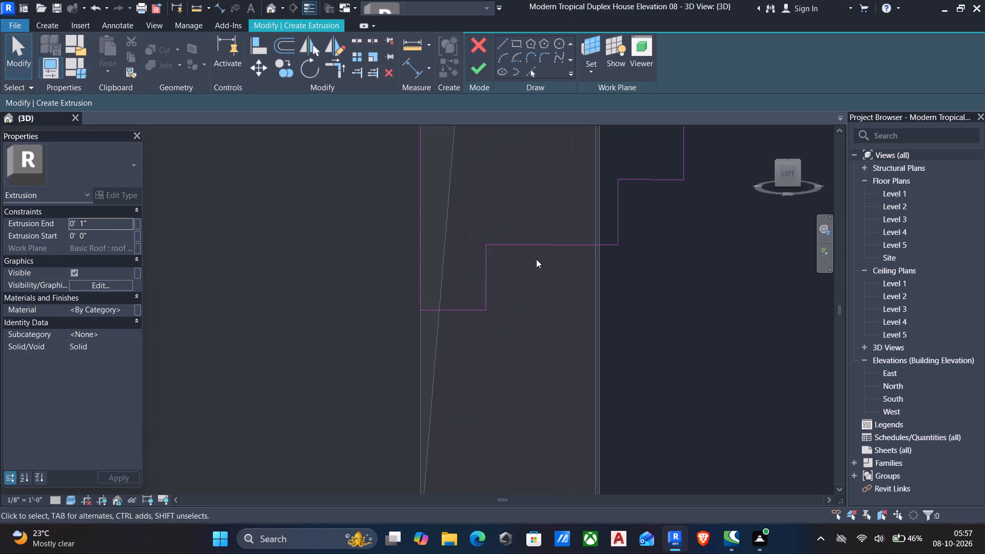
{"action": "scroll", "coordinate": [536, 259], "scroll_direction": "up", "scroll_amount": 5}
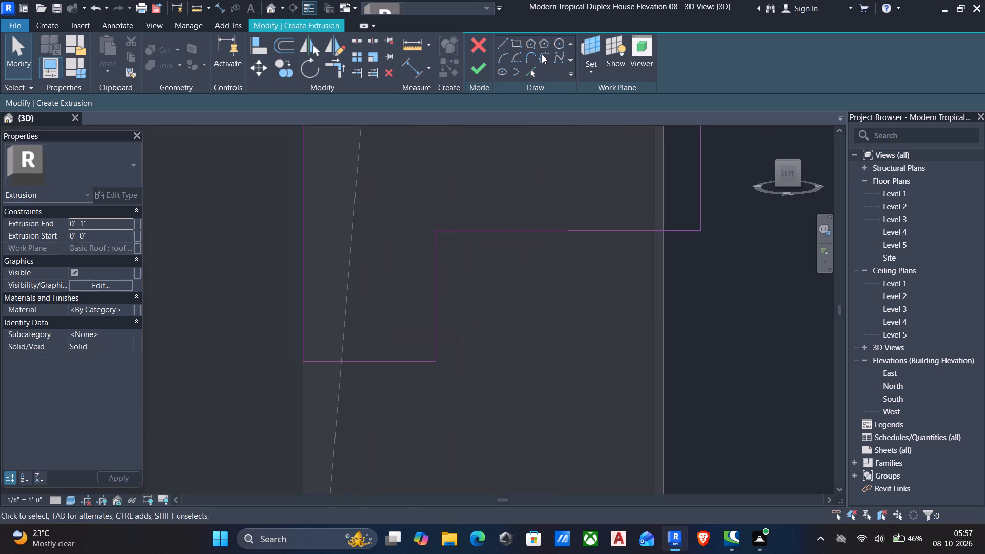
{"action": "left_click", "coordinate": [541, 54]}
{"action": "scroll", "coordinate": [440, 366], "scroll_direction": "up", "scroll_amount": 5}
{"action": "left_click", "coordinate": [430, 333]}
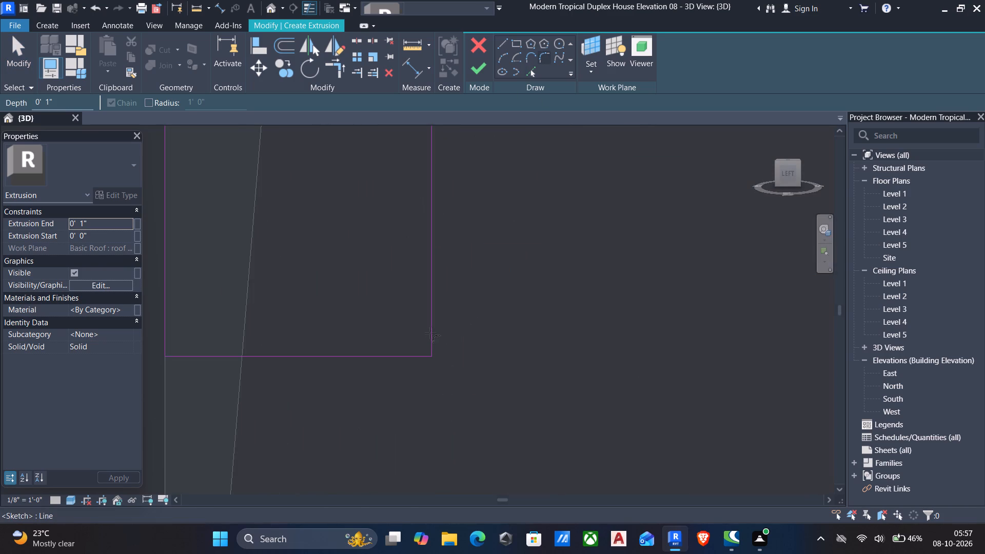
{"action": "left_click", "coordinate": [410, 356]}
{"action": "scroll", "coordinate": [404, 348], "scroll_direction": "up", "scroll_amount": 3}
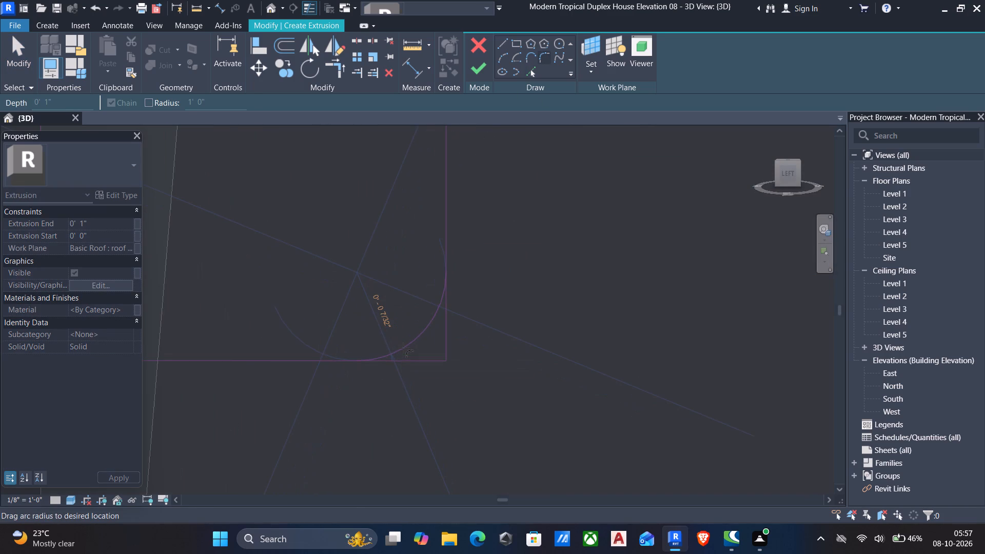
{"action": "left_click", "coordinate": [404, 348]}
Round the outermost step's lower corner of the fascia profile with a fillet arc of about 169/256" radius.
{"action": "scroll", "coordinate": [404, 348], "scroll_direction": "down", "scroll_amount": 13}
{"action": "scroll", "coordinate": [466, 365], "scroll_direction": "down", "scroll_amount": 4}
{"action": "middle_click_drag", "start_coordinate": [476, 391], "coordinate": [465, 433]}
{"action": "scroll", "coordinate": [496, 335], "scroll_direction": "up", "scroll_amount": 5}
{"action": "left_click", "coordinate": [573, 308]}
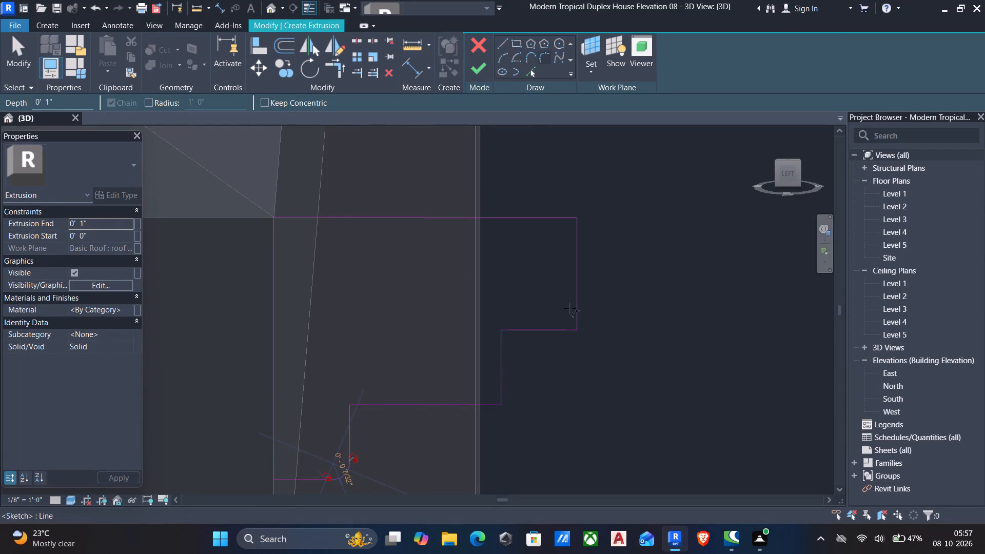
{"action": "left_click", "coordinate": [546, 327]}
{"action": "scroll", "coordinate": [546, 326], "scroll_direction": "up", "scroll_amount": 3}
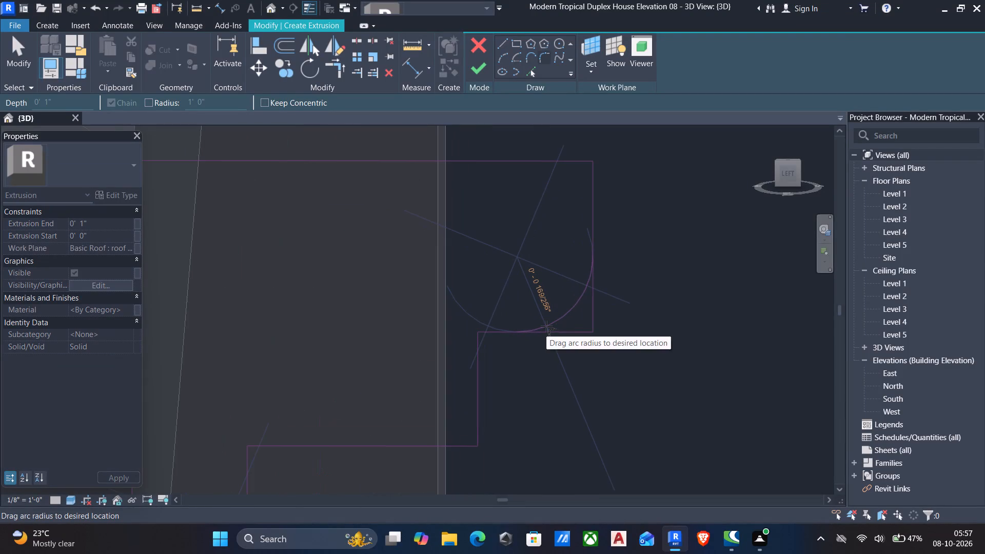
{"action": "left_click", "coordinate": [546, 326]}
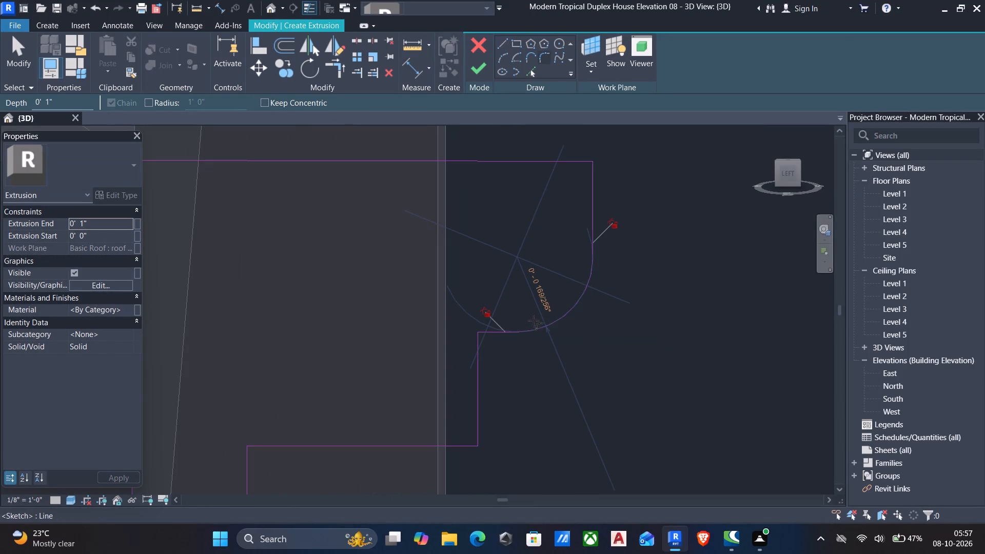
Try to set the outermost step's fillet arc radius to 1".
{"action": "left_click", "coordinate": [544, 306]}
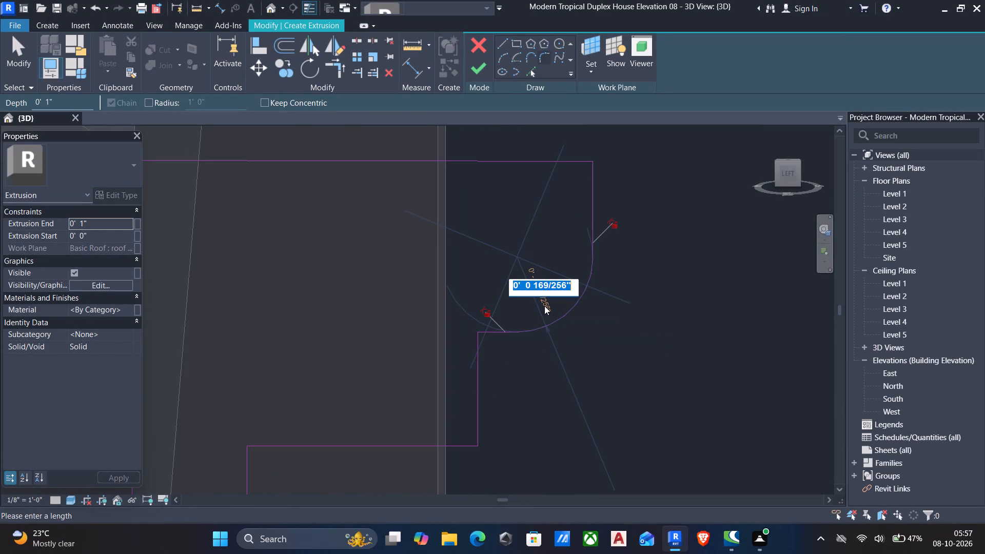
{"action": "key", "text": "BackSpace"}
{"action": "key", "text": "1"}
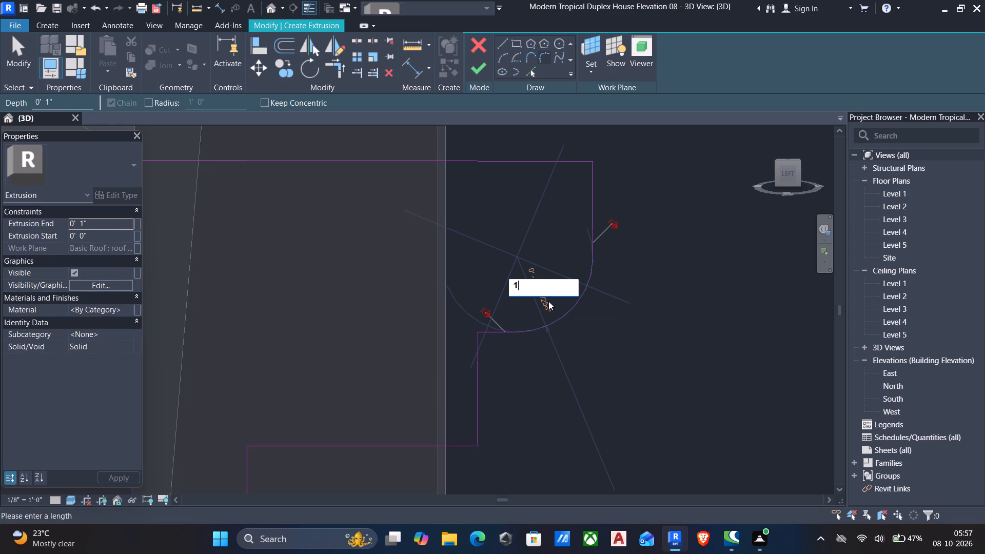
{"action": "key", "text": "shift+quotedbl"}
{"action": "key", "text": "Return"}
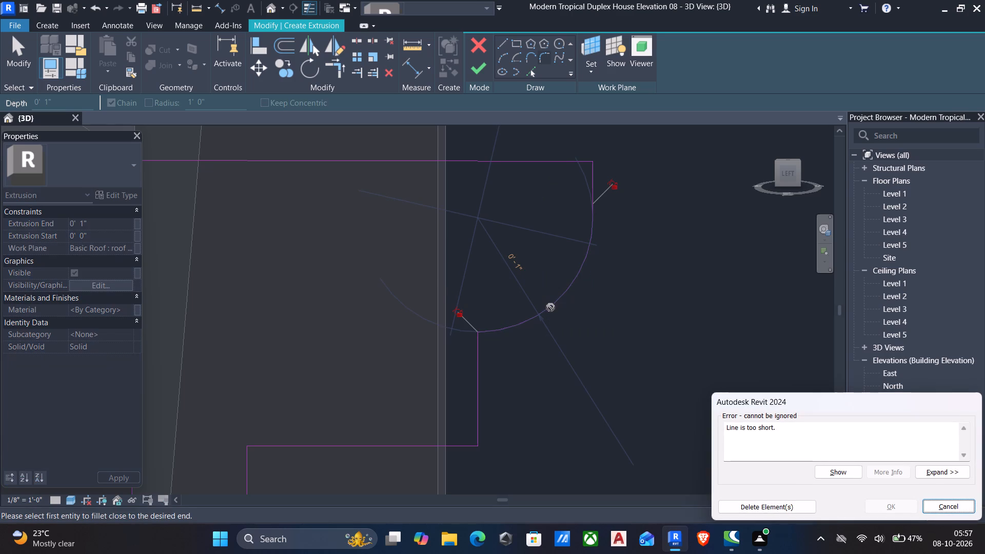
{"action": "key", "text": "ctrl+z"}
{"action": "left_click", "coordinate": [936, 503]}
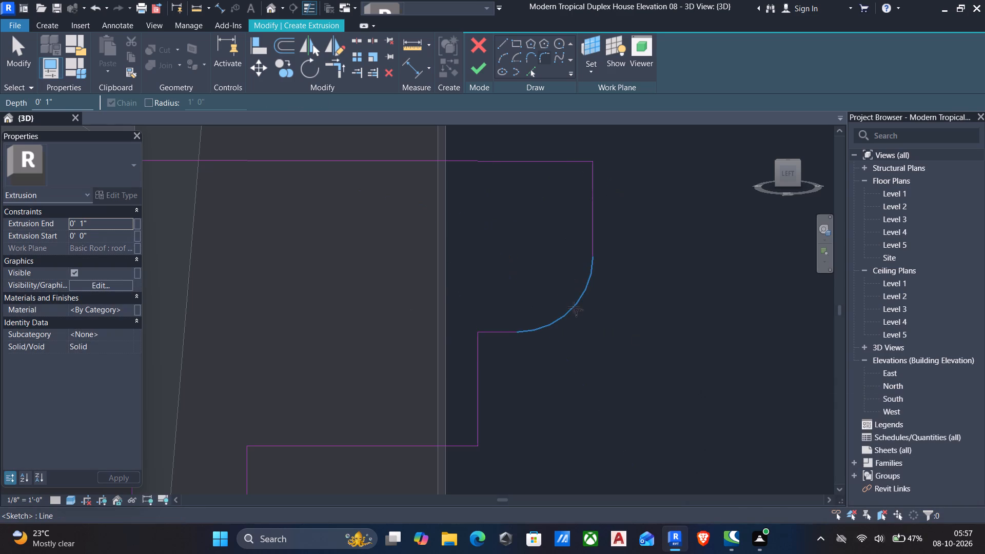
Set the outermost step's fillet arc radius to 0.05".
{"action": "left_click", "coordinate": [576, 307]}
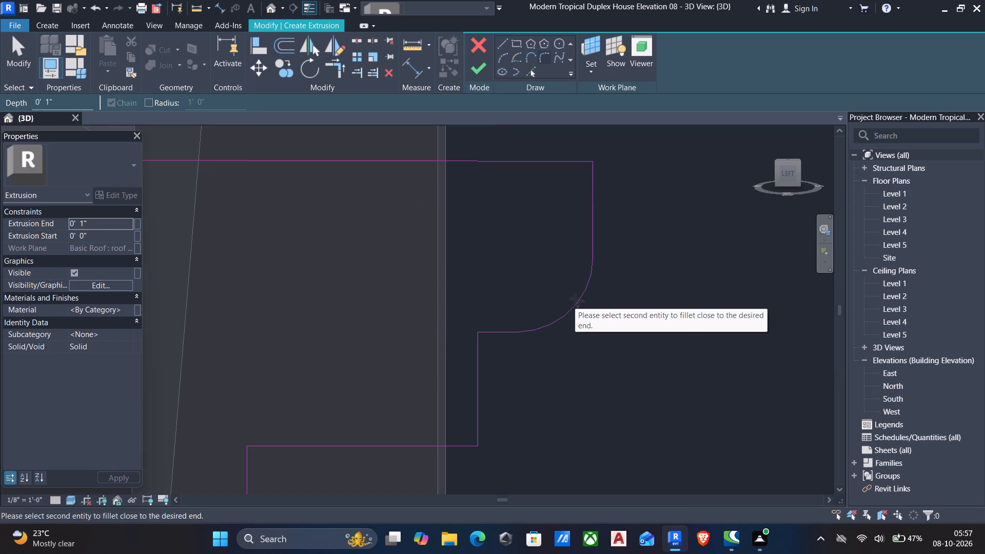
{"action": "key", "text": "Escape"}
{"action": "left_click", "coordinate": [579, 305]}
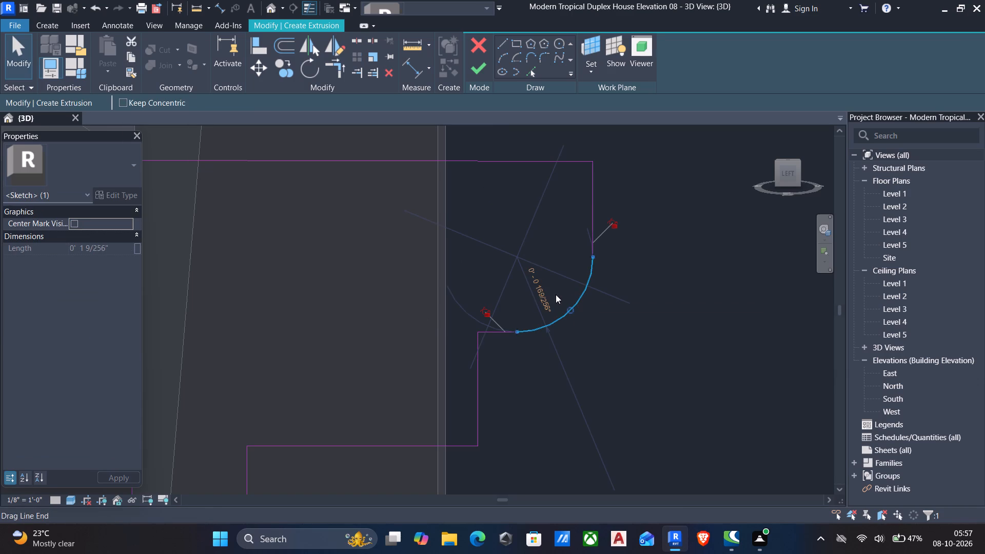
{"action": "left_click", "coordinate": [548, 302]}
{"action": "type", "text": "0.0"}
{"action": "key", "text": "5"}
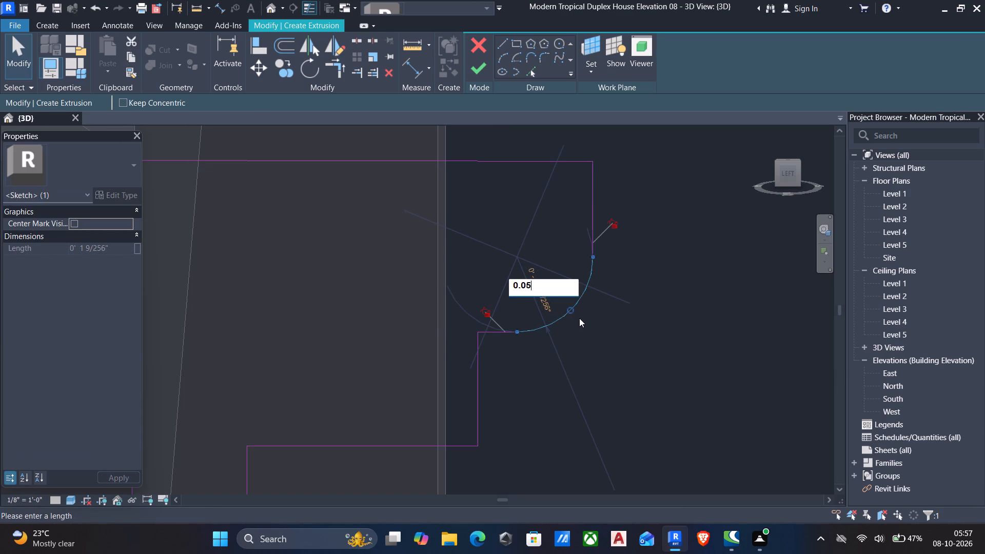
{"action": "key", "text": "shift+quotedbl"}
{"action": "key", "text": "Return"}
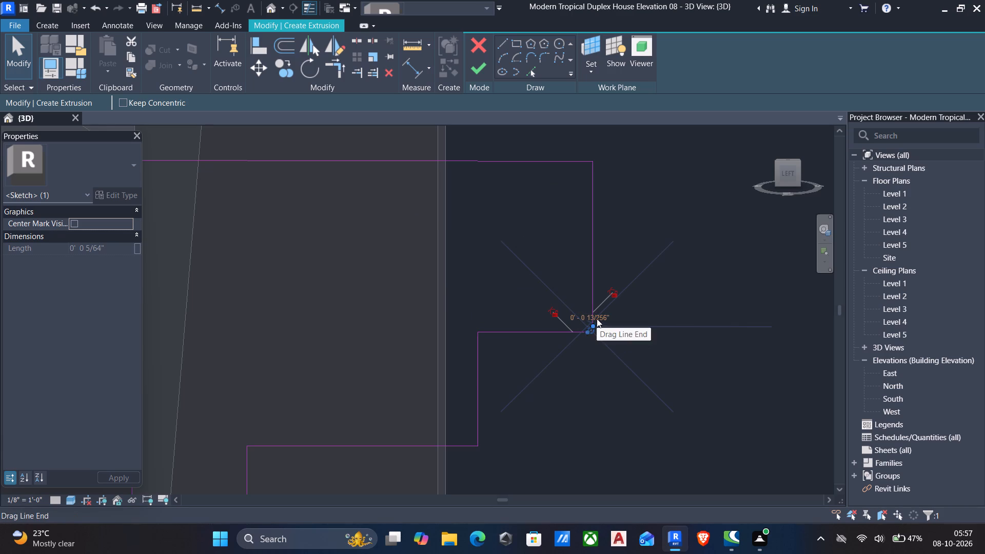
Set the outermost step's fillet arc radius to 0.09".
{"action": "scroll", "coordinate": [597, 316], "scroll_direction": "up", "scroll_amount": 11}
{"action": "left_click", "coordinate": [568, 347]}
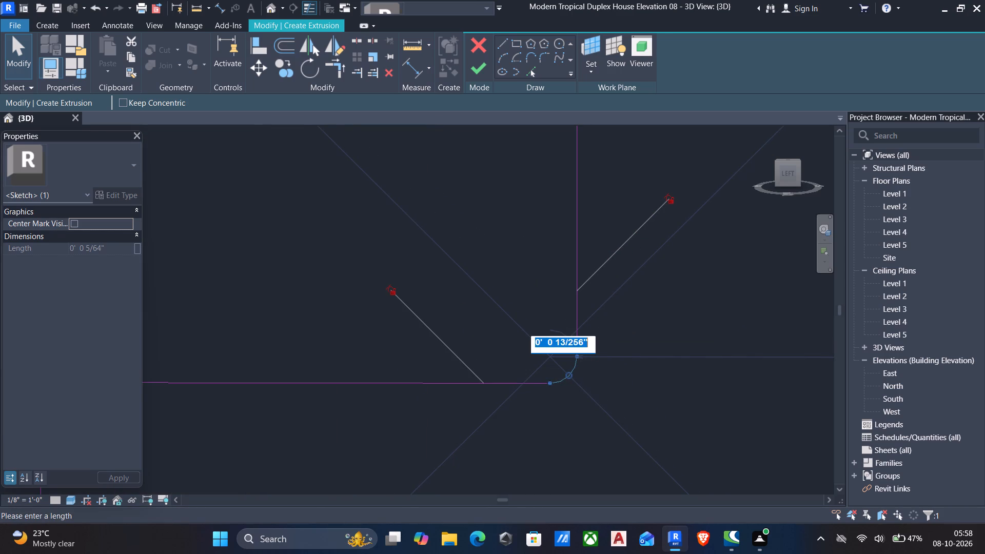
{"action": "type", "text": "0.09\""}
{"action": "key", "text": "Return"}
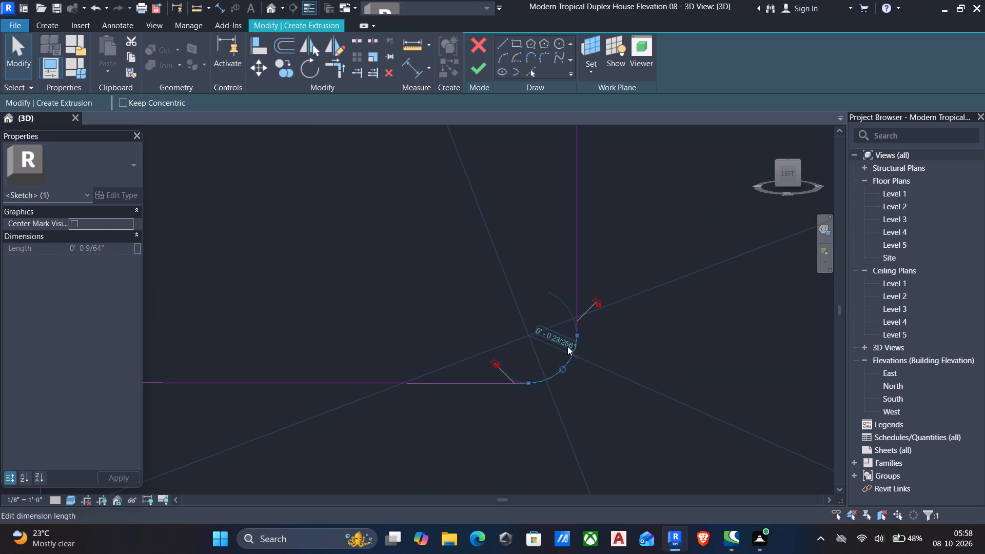
Set the outermost step's fillet arc radius to 0.5".
{"action": "left_click", "coordinate": [567, 346]}
{"action": "key", "text": "1"}
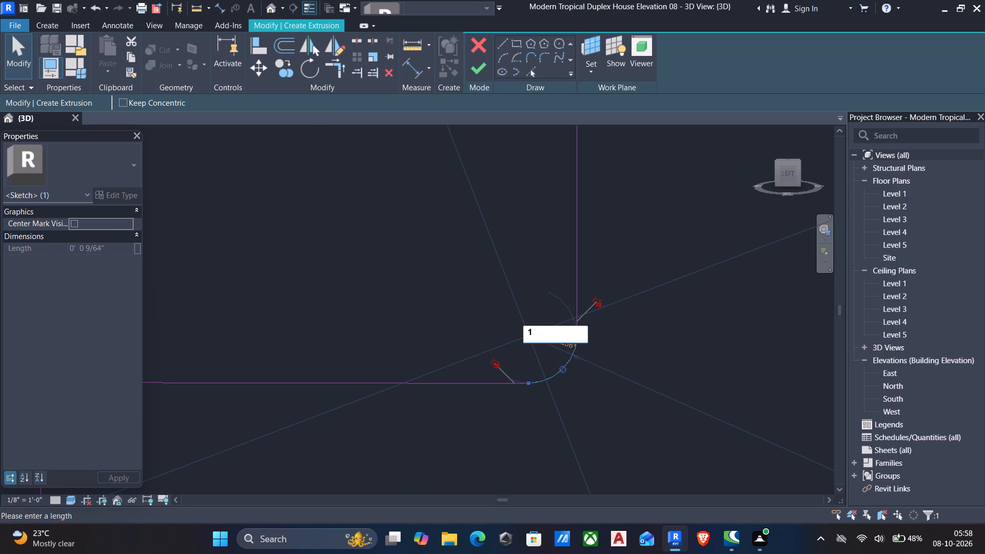
{"action": "key", "text": "BackSpace"}
{"action": "type", "text": "0.5\""}
{"action": "key", "text": "Return"}
{"action": "scroll", "coordinate": [567, 346], "scroll_direction": "down", "scroll_amount": 10}
{"action": "middle_click_drag", "start_coordinate": [558, 363], "coordinate": [562, 331]}
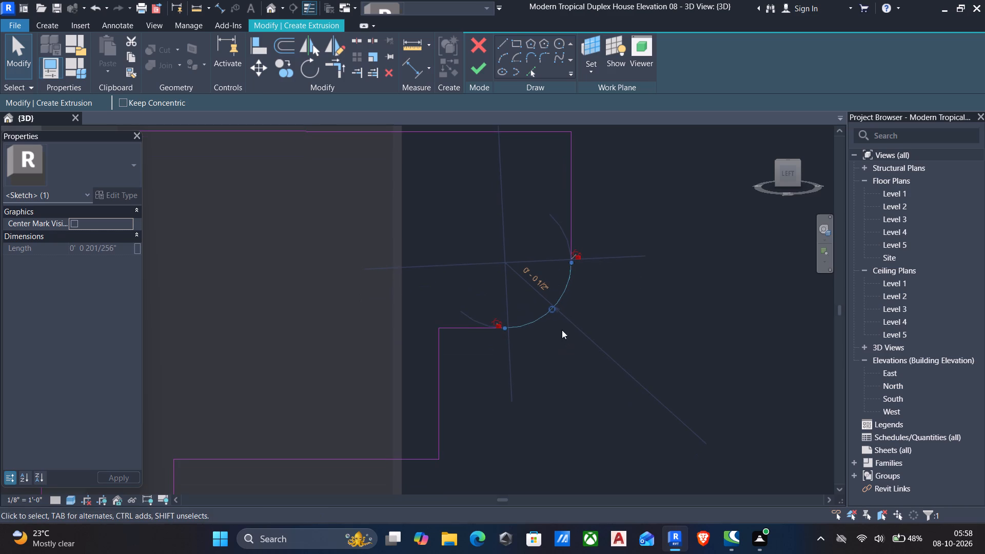
Round the middle step's outer corner with a fillet arc of about 0.56" radius.
{"action": "left_click", "coordinate": [474, 327]}
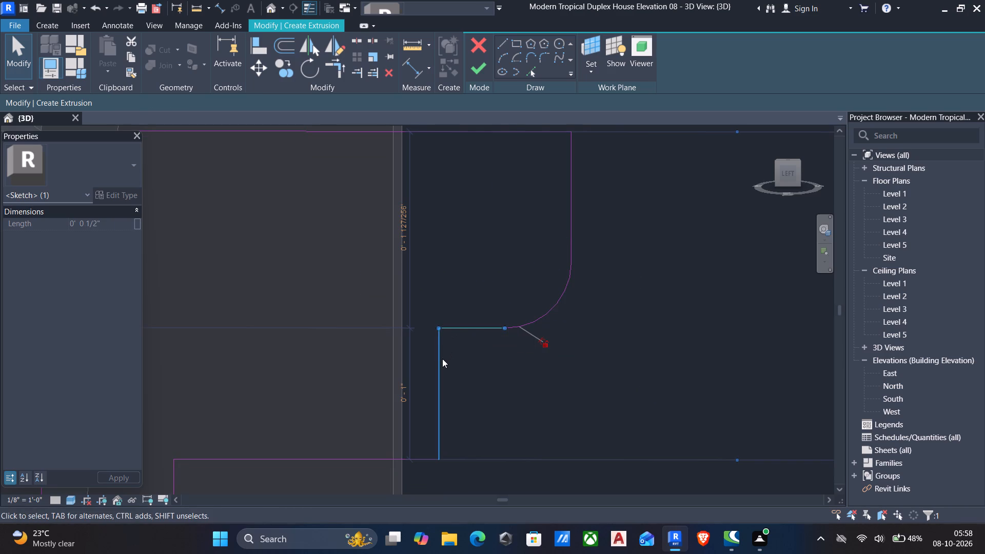
{"action": "scroll", "coordinate": [442, 359], "scroll_direction": "down", "scroll_amount": 4}
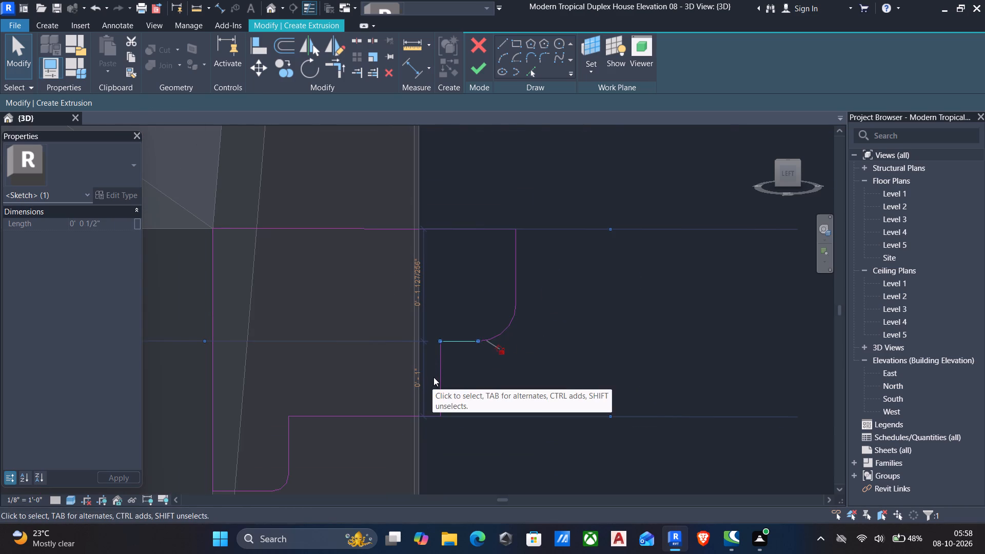
{"action": "left_click", "coordinate": [444, 374]}
{"action": "left_click", "coordinate": [423, 415]}
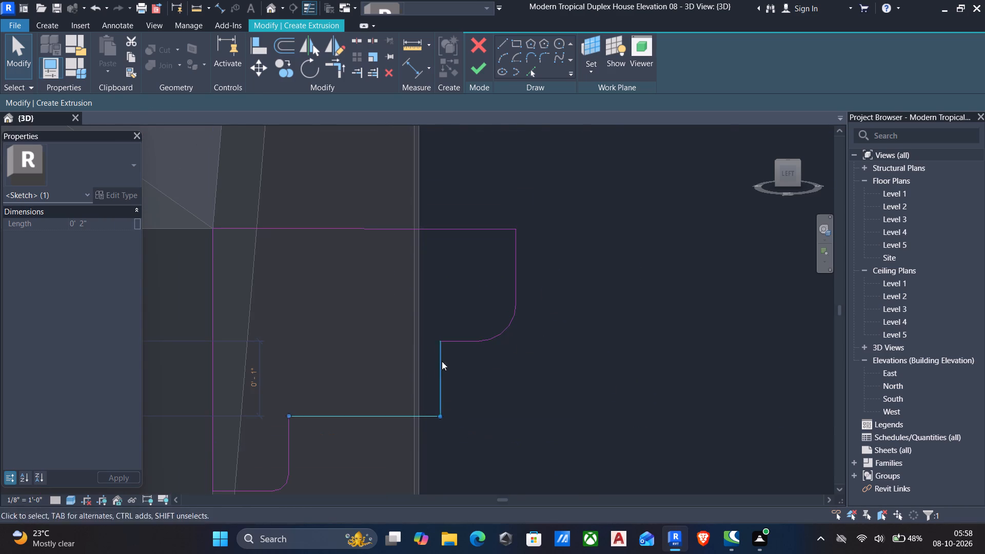
{"action": "left_click", "coordinate": [542, 54]}
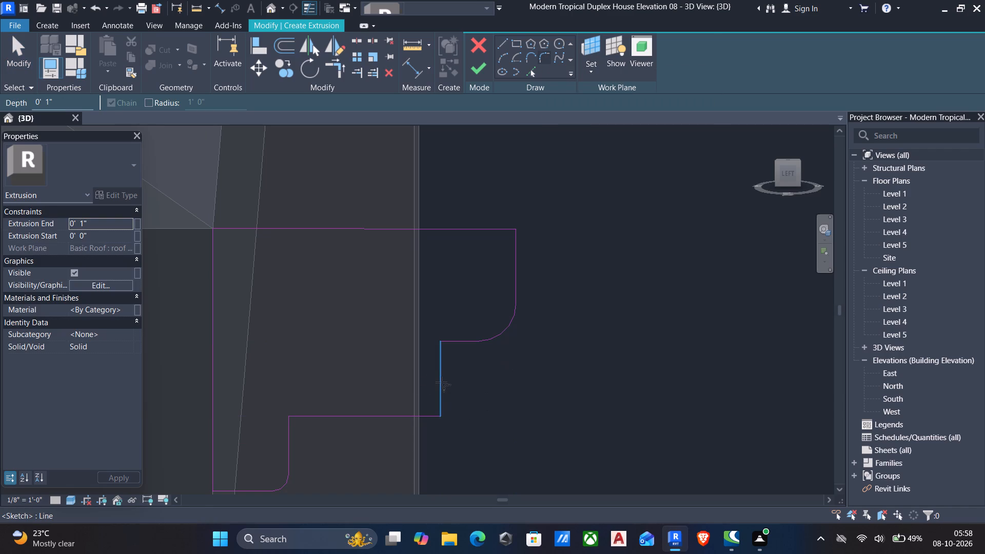
{"action": "scroll", "coordinate": [442, 385], "scroll_direction": "up", "scroll_amount": 3}
{"action": "left_click", "coordinate": [442, 385]}
{"action": "left_click", "coordinate": [419, 437]}
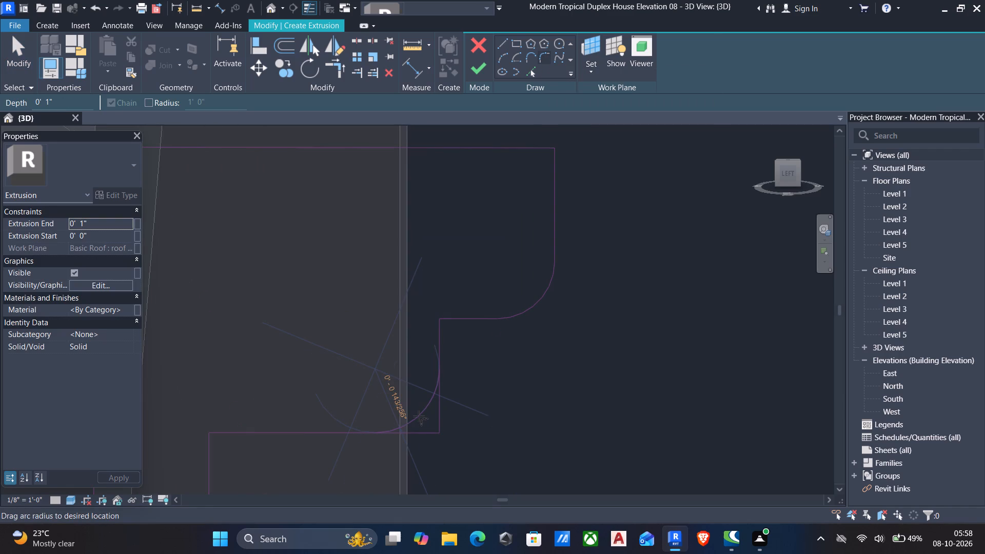
{"action": "left_click", "coordinate": [419, 416]}
{"action": "key", "text": "Escape"}
{"action": "key", "text": "Escape"}
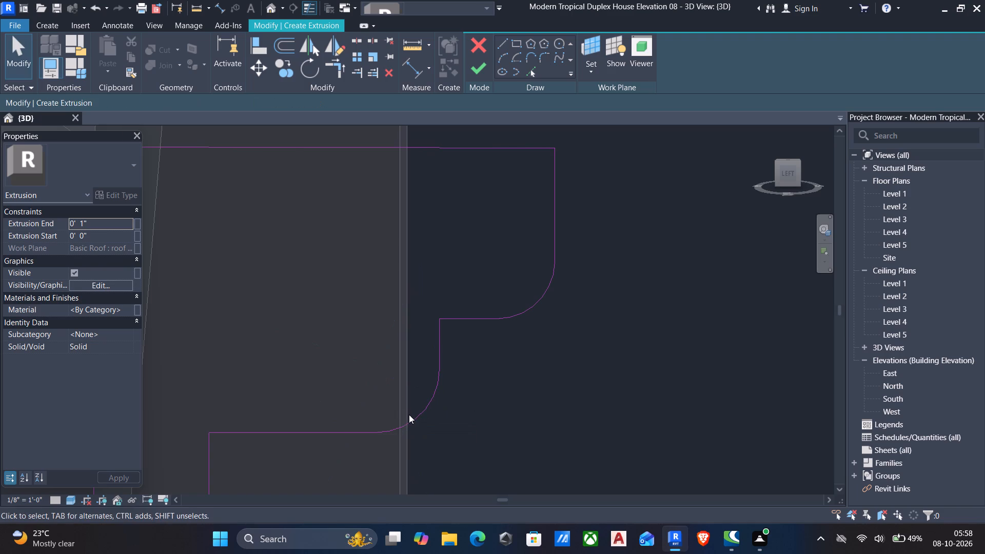
Set the middle step's fillet arc radius to 0.4".
{"action": "left_click", "coordinate": [413, 415]}
{"action": "left_click", "coordinate": [399, 410]}
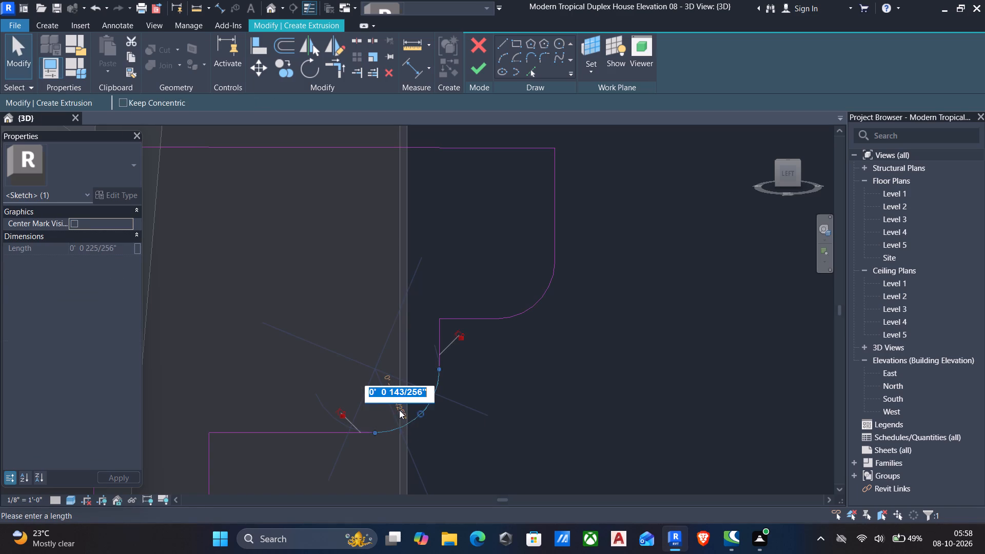
{"action": "key", "text": "0"}
{"action": "type", "text": ".4\""}
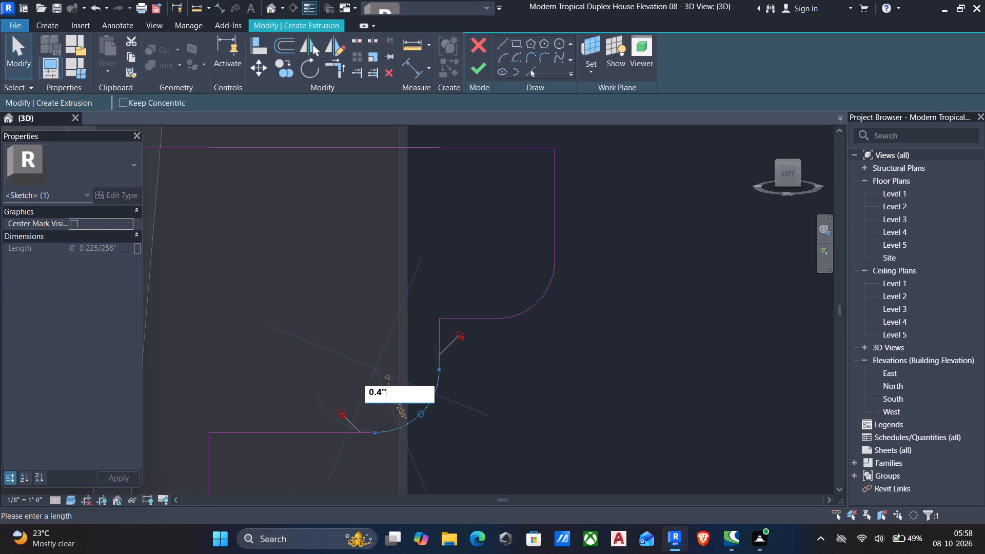
{"action": "key", "text": "Return"}
Set the lowest step's fillet arc radius to 0.5".
{"action": "scroll", "coordinate": [420, 415], "scroll_direction": "down", "scroll_amount": 3}
{"action": "scroll", "coordinate": [421, 419], "scroll_direction": "up", "scroll_amount": 4}
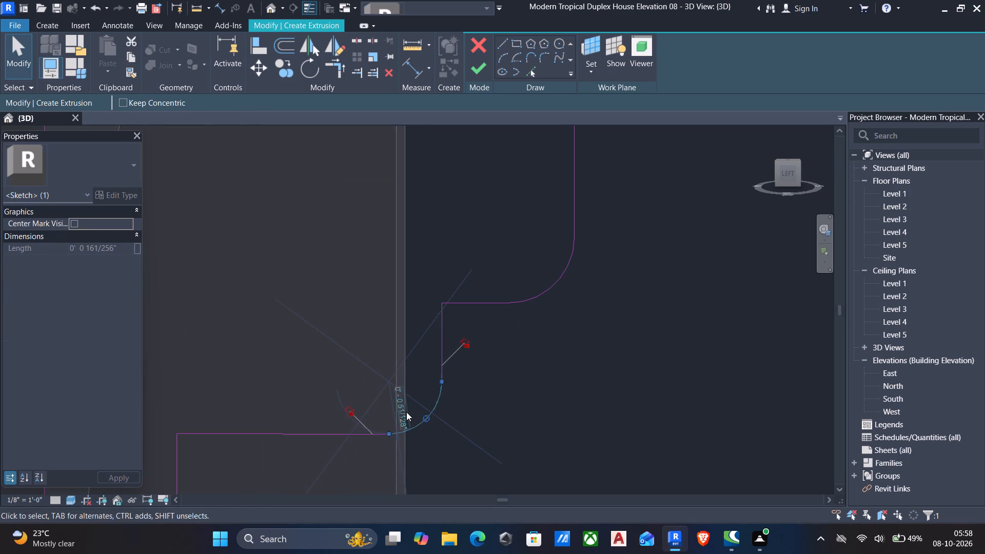
{"action": "scroll", "coordinate": [406, 412], "scroll_direction": "down", "scroll_amount": 5}
{"action": "middle_click_drag", "start_coordinate": [407, 411], "coordinate": [427, 374]}
{"action": "middle_click_drag", "start_coordinate": [380, 448], "coordinate": [407, 387]}
{"action": "scroll", "coordinate": [334, 398], "scroll_direction": "up", "scroll_amount": 5}
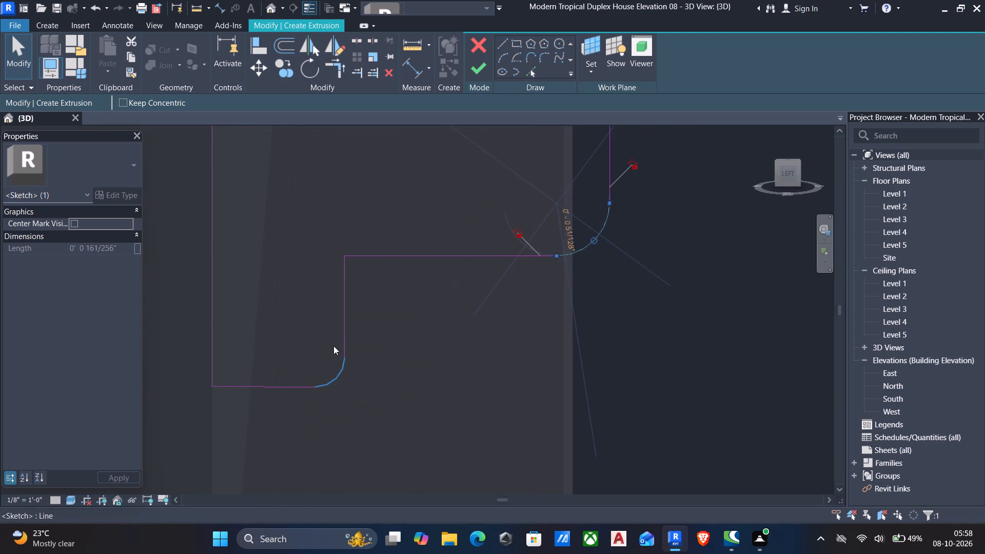
{"action": "left_click", "coordinate": [335, 372]}
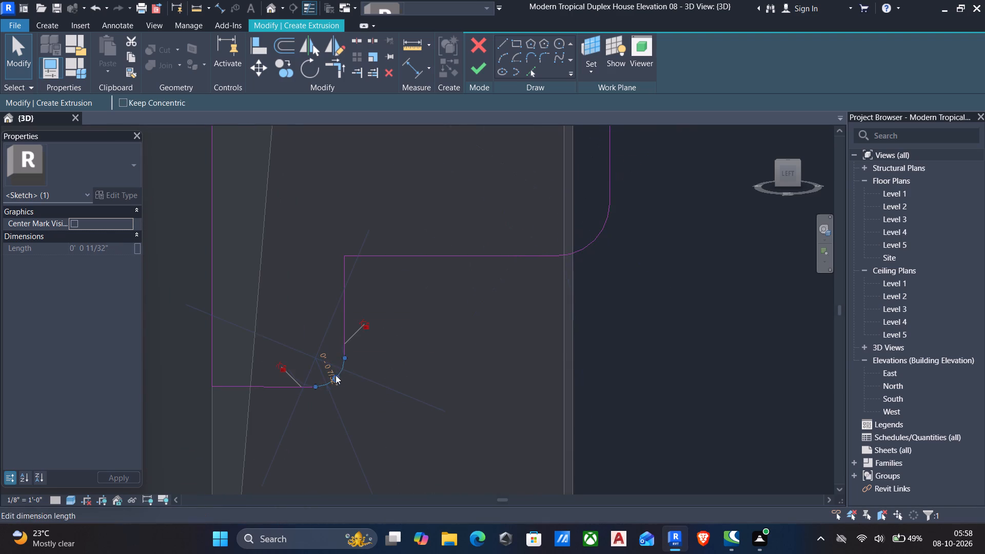
{"action": "left_click", "coordinate": [331, 375]}
{"action": "left_click", "coordinate": [320, 365]}
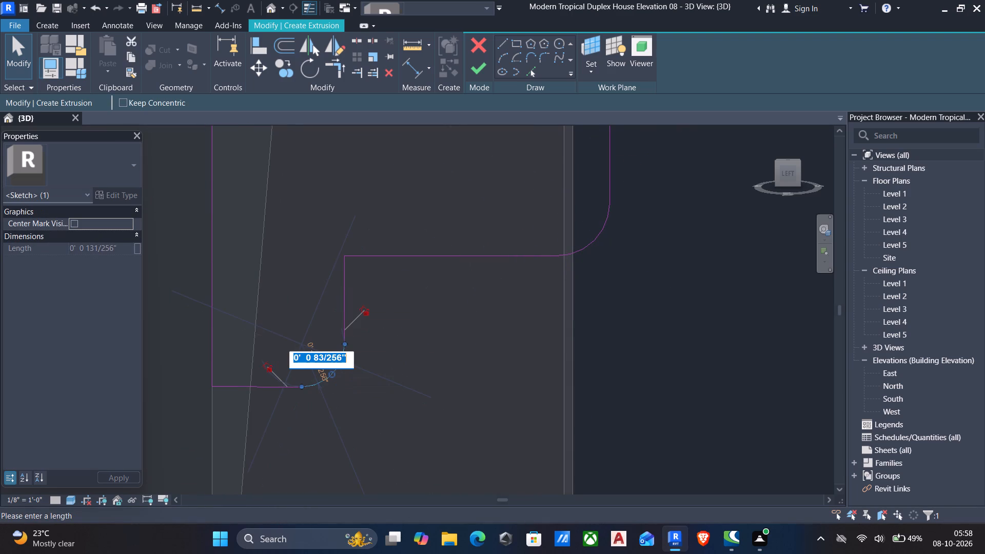
{"action": "type", "text": "0.5"}
{"action": "left_click", "coordinate": [320, 365], "text": "shift"}
{"action": "key", "text": "shift+quotedbl"}
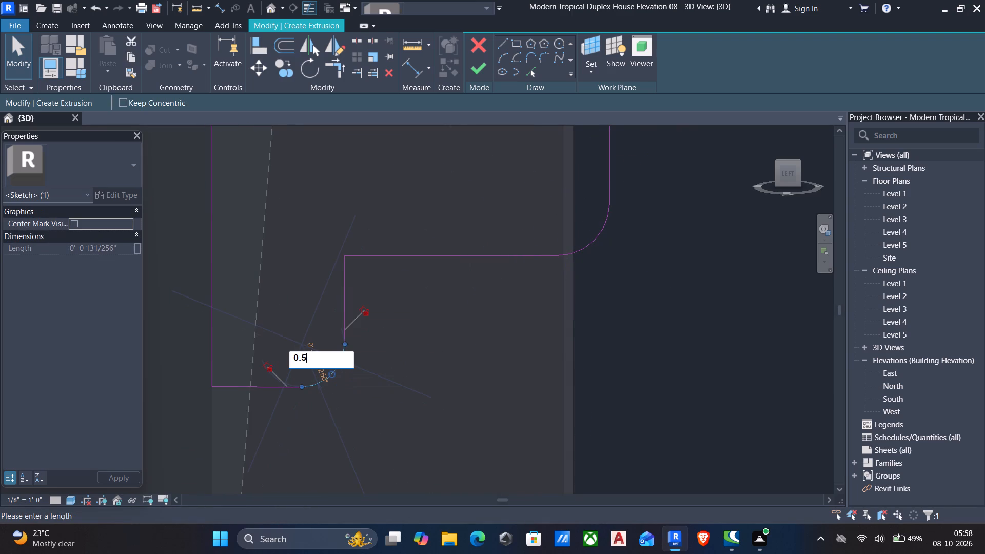
{"action": "key", "text": "shift+quotedbl"}
{"action": "key", "text": "Return"}
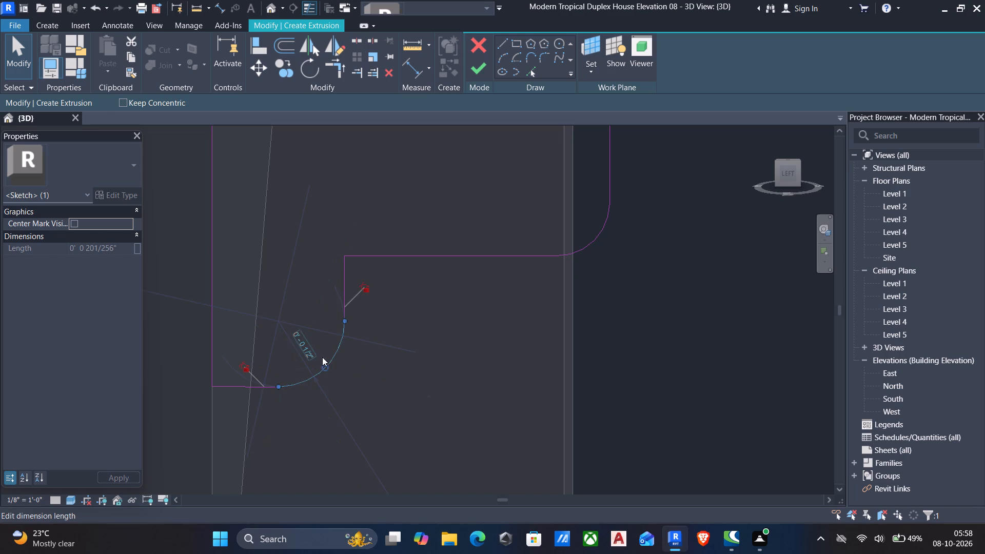
Finish the stepped fascia sketch as a 1" deep extrusion at the roof corner.
{"action": "scroll", "coordinate": [368, 371], "scroll_direction": "down", "scroll_amount": 5}
{"action": "scroll", "coordinate": [418, 379], "scroll_direction": "down", "scroll_amount": 3}
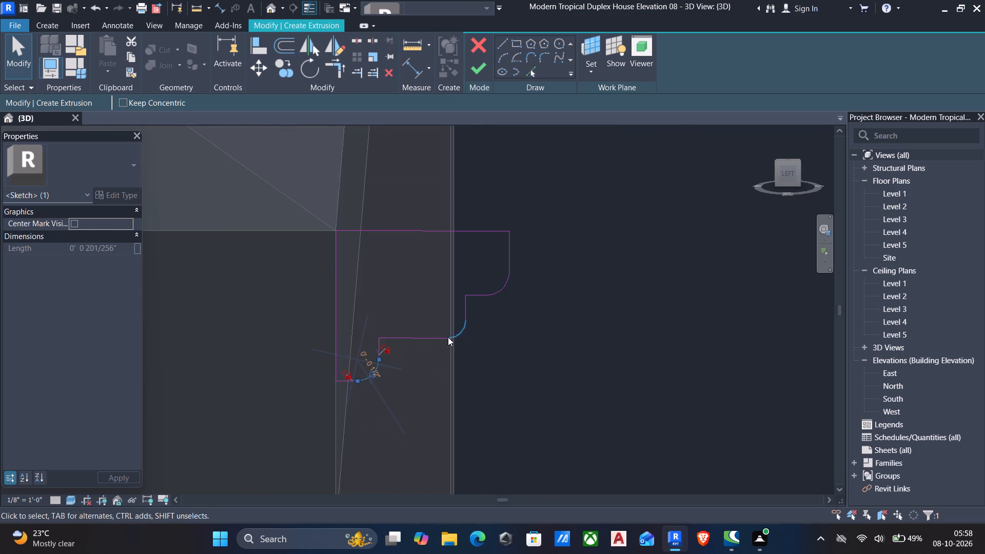
{"action": "key", "text": "Escape"}
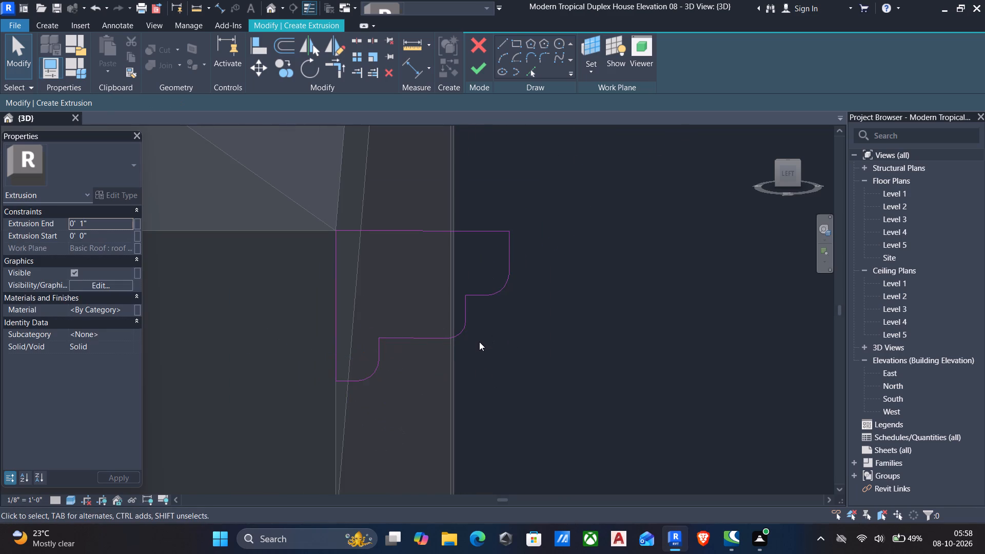
{"action": "left_click", "coordinate": [480, 72]}
Reopen the fascia extrusion's sketch and mirror a copy of the whole profile downward about a horizontal axis through its lowest edge.
{"action": "scroll", "coordinate": [596, 197], "scroll_direction": "down", "scroll_amount": 6}
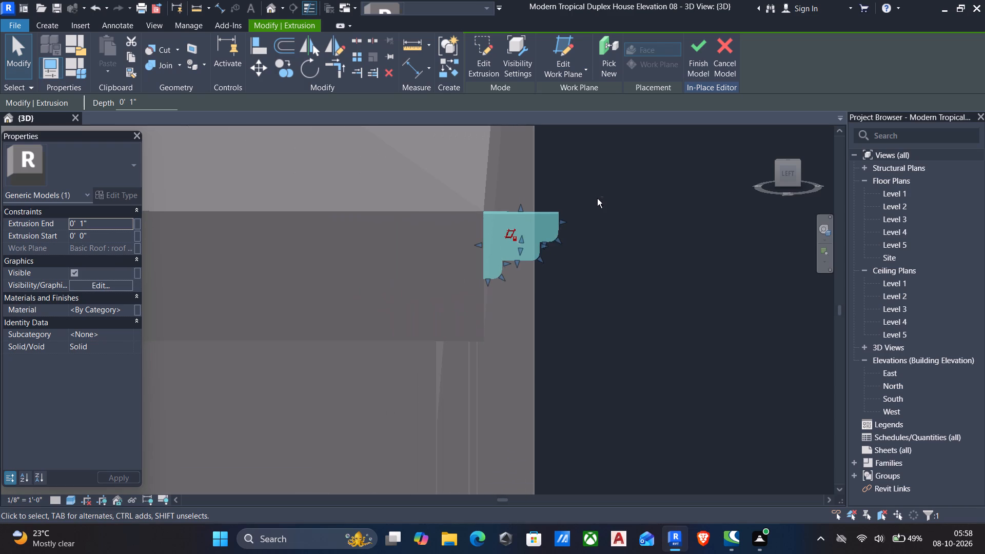
{"action": "scroll", "coordinate": [597, 199], "scroll_direction": "down", "scroll_amount": 1}
{"action": "scroll", "coordinate": [488, 222], "scroll_direction": "down", "scroll_amount": 3}
{"action": "scroll", "coordinate": [430, 266], "scroll_direction": "up", "scroll_amount": 1, "text": "shift"}
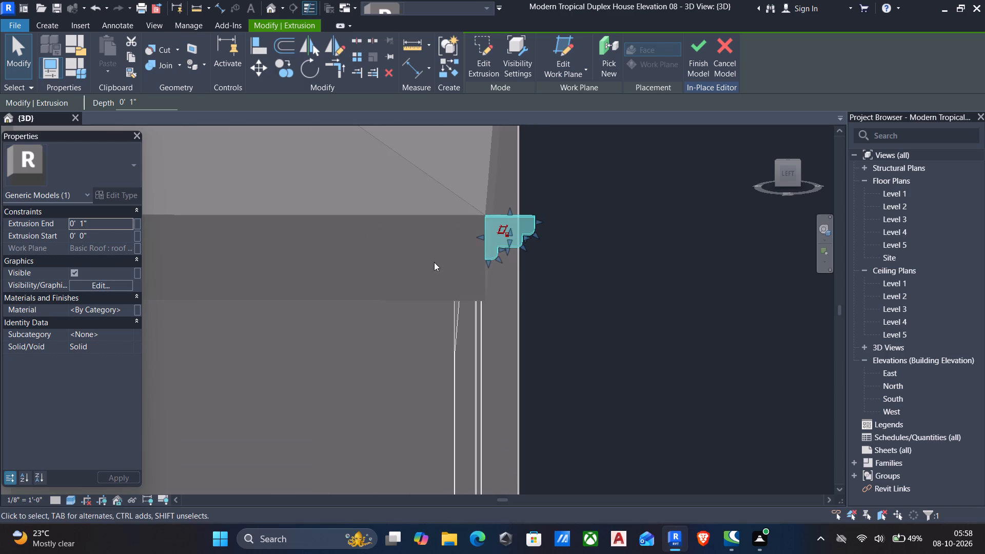
{"action": "scroll", "coordinate": [435, 262], "scroll_direction": "down", "scroll_amount": 5}
{"action": "middle_click_drag", "start_coordinate": [488, 280], "coordinate": [444, 299], "text": "shift"}
{"action": "scroll", "coordinate": [497, 271], "scroll_direction": "up", "scroll_amount": 7}
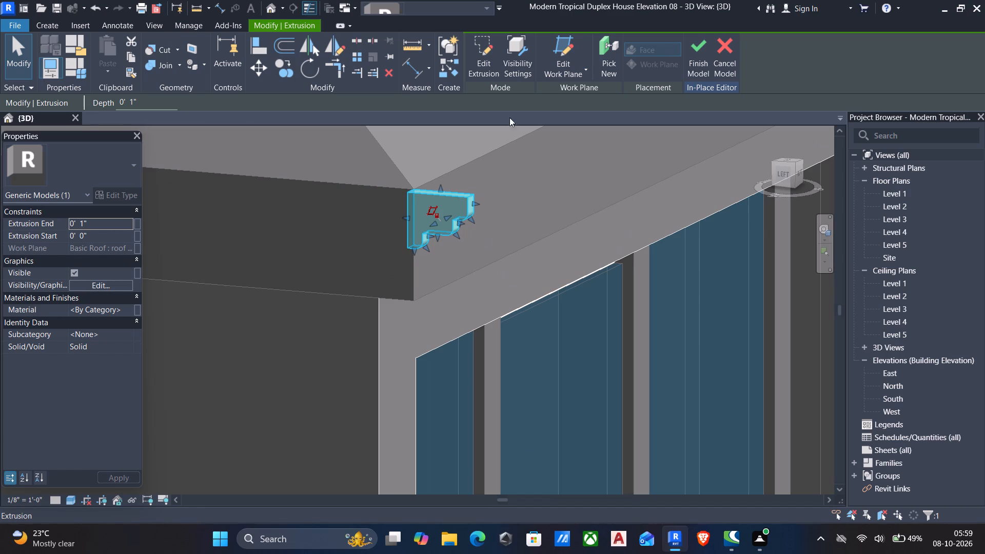
{"action": "left_click", "coordinate": [481, 54]}
{"action": "scroll", "coordinate": [474, 153], "scroll_direction": "down", "scroll_amount": 2}
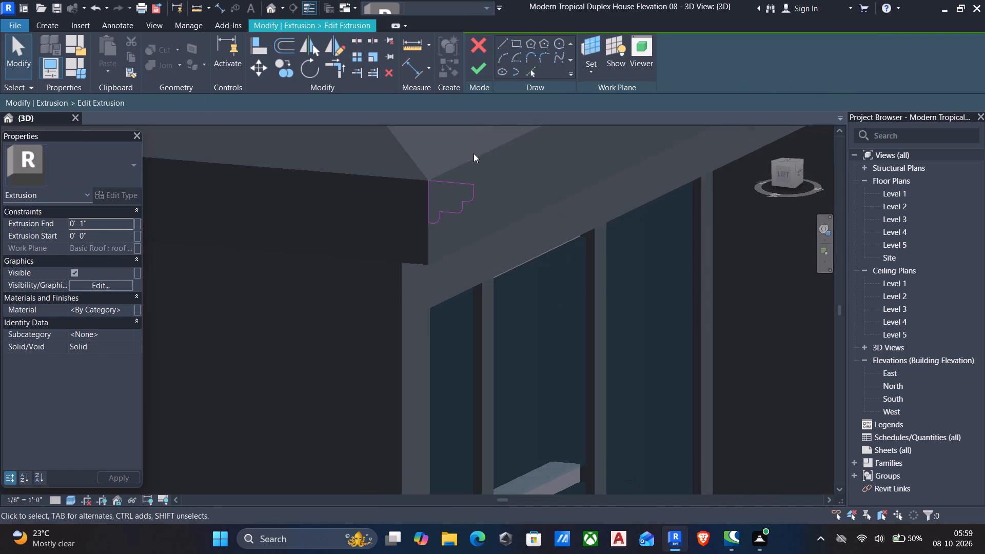
{"action": "left_click_drag", "start_coordinate": [413, 152], "coordinate": [482, 231]}
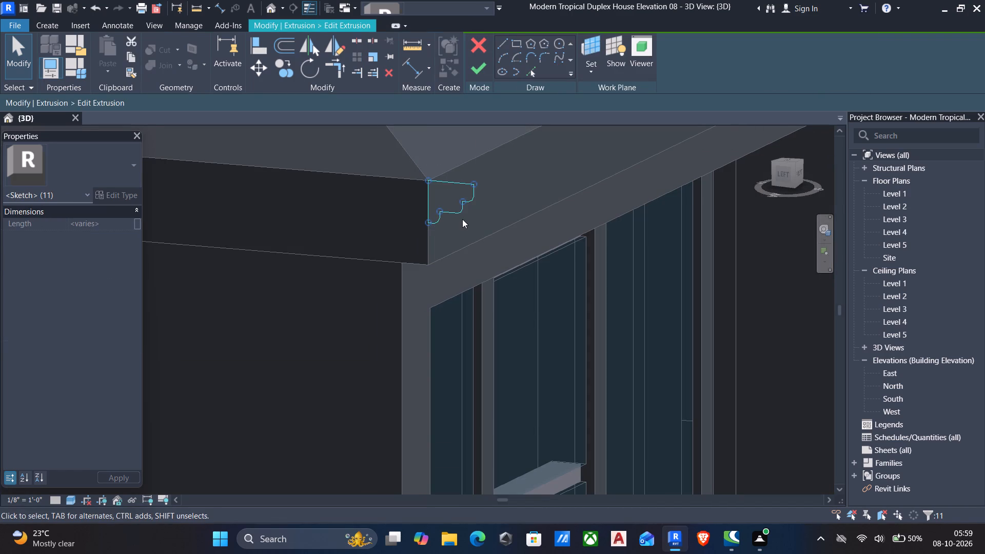
{"action": "scroll", "coordinate": [435, 227], "scroll_direction": "up", "scroll_amount": 4}
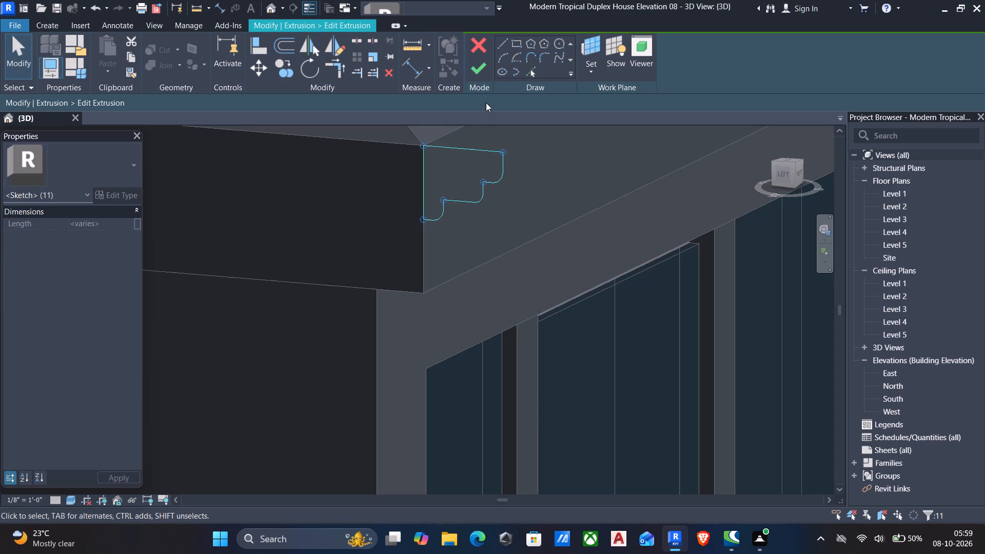
{"action": "key", "text": "d"}
{"action": "key", "text": "m"}
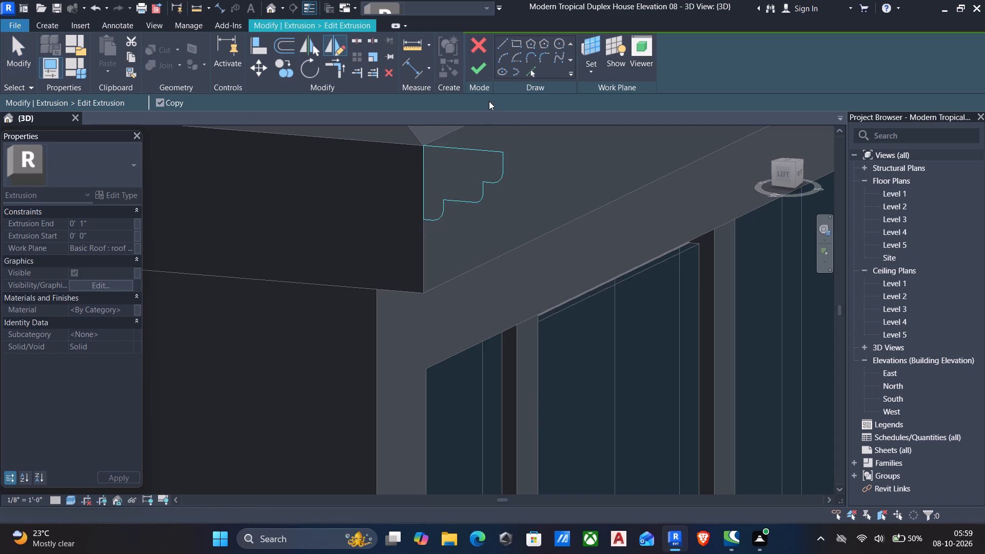
{"action": "left_click", "coordinate": [421, 222]}
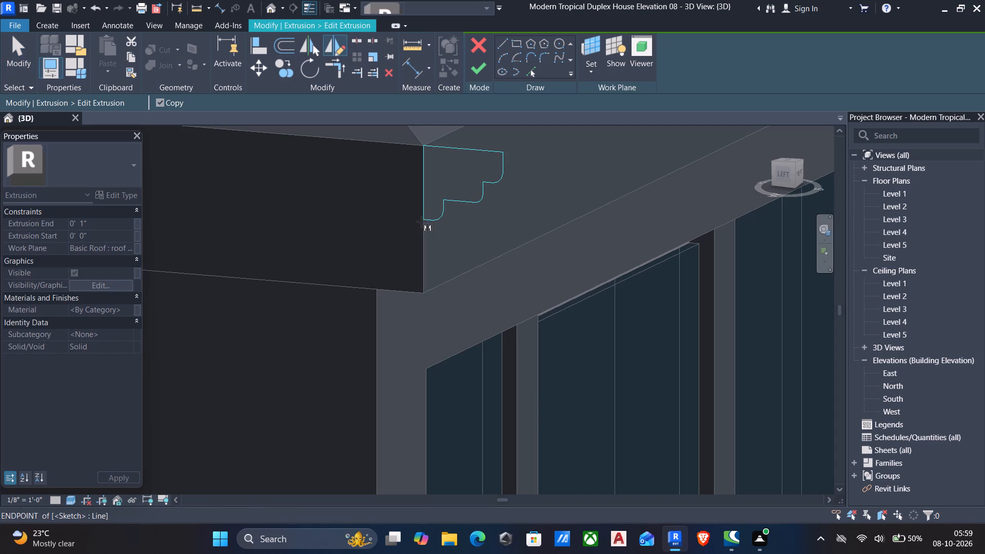
{"action": "left_click", "coordinate": [573, 232]}
{"action": "key", "text": "Escape"}
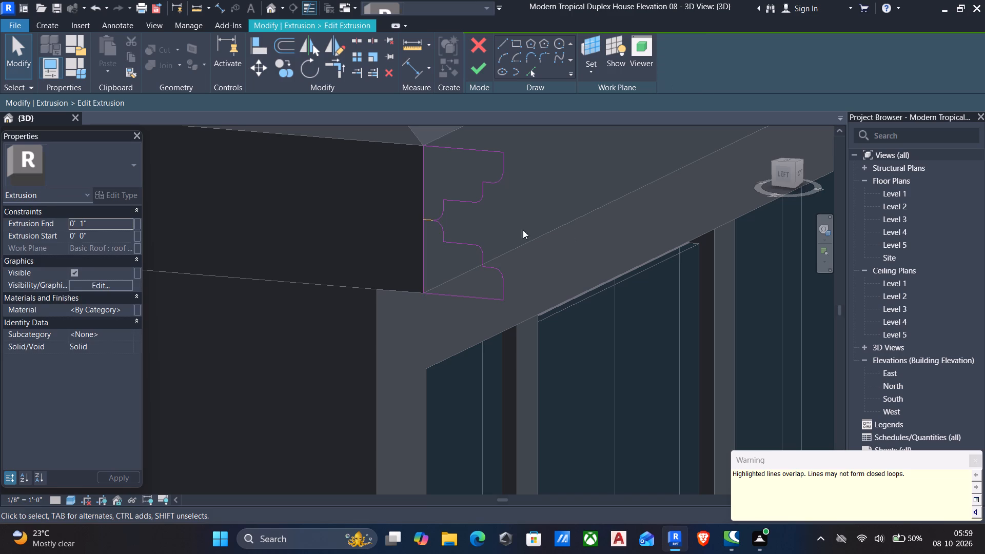
{"action": "key", "text": "Escape"}
Delete the two overlapping short lines and the two adjoining arcs where the original and mirrored profiles meet.
{"action": "scroll", "coordinate": [432, 225], "scroll_direction": "up", "scroll_amount": 10}
{"action": "left_click", "coordinate": [416, 215]}
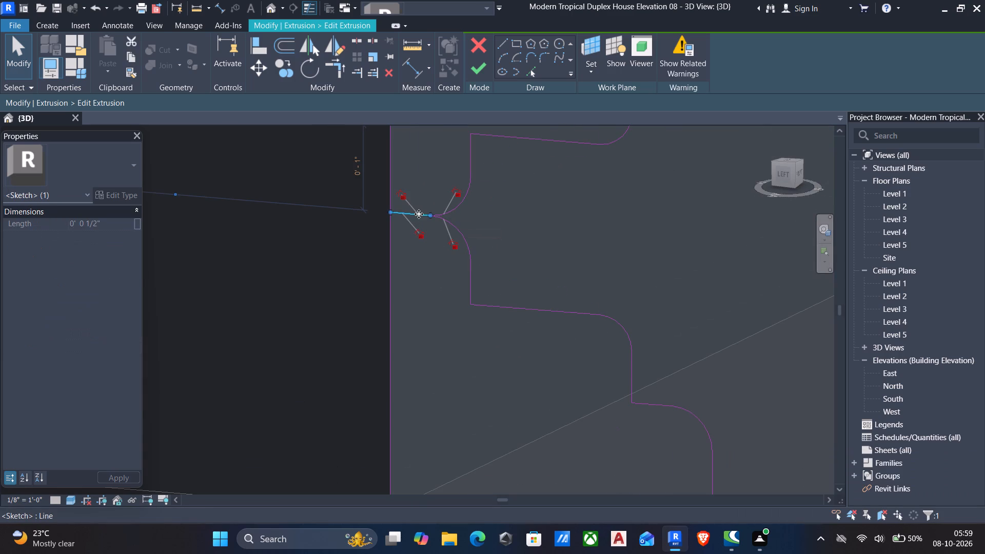
{"action": "key", "text": "Delete"}
{"action": "left_click", "coordinate": [418, 214]}
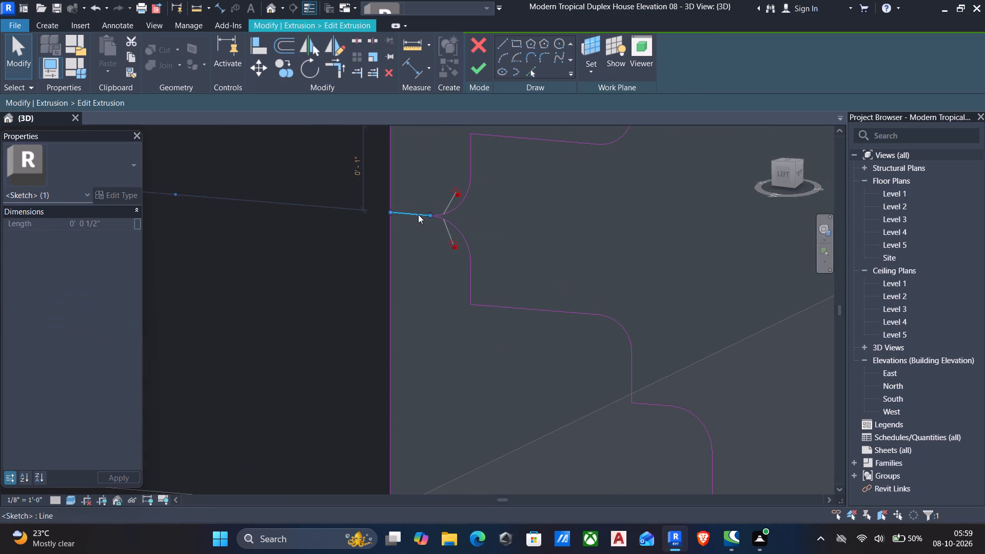
{"action": "key", "text": "Delete"}
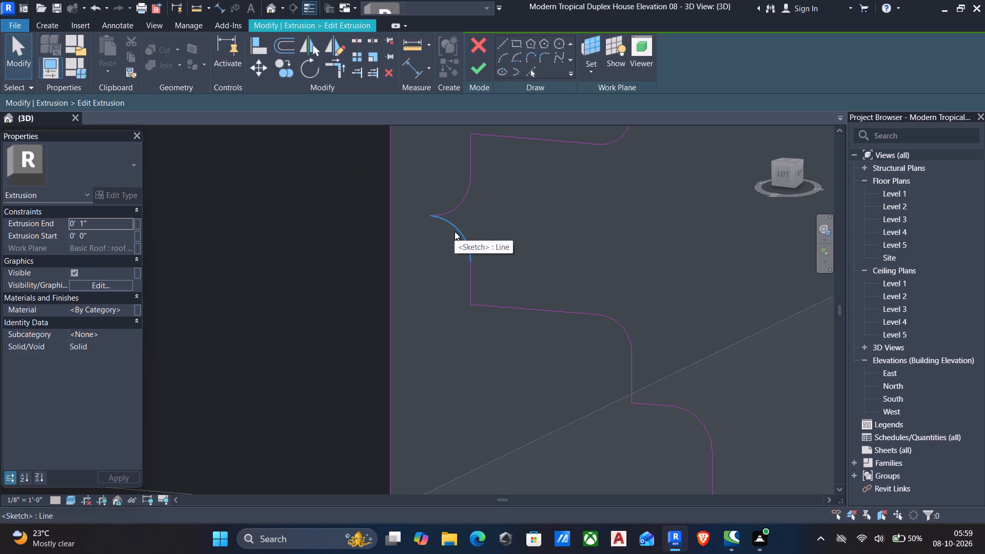
{"action": "left_click", "coordinate": [455, 231]}
{"action": "key", "text": "Delete"}
{"action": "left_click", "coordinate": [466, 198]}
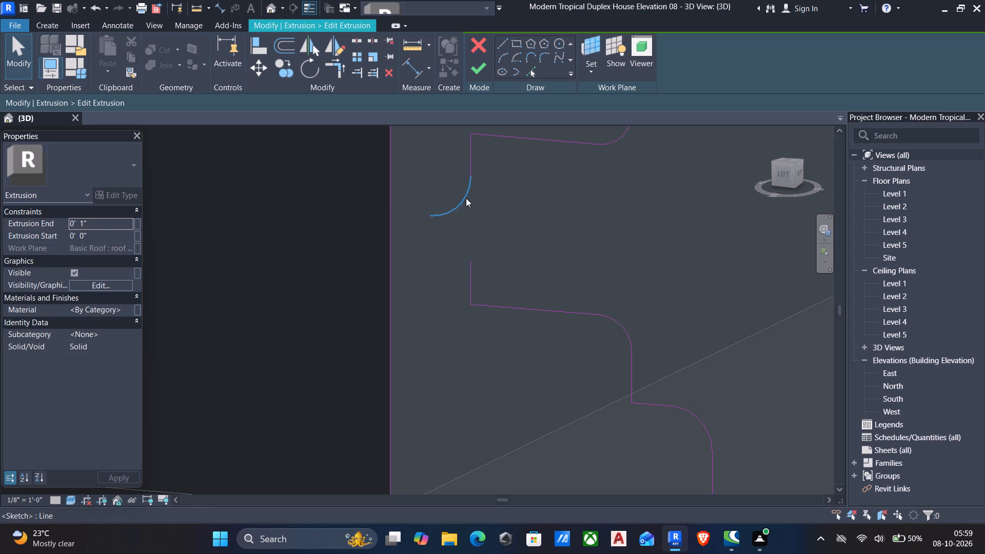
{"action": "key", "text": "Delete"}
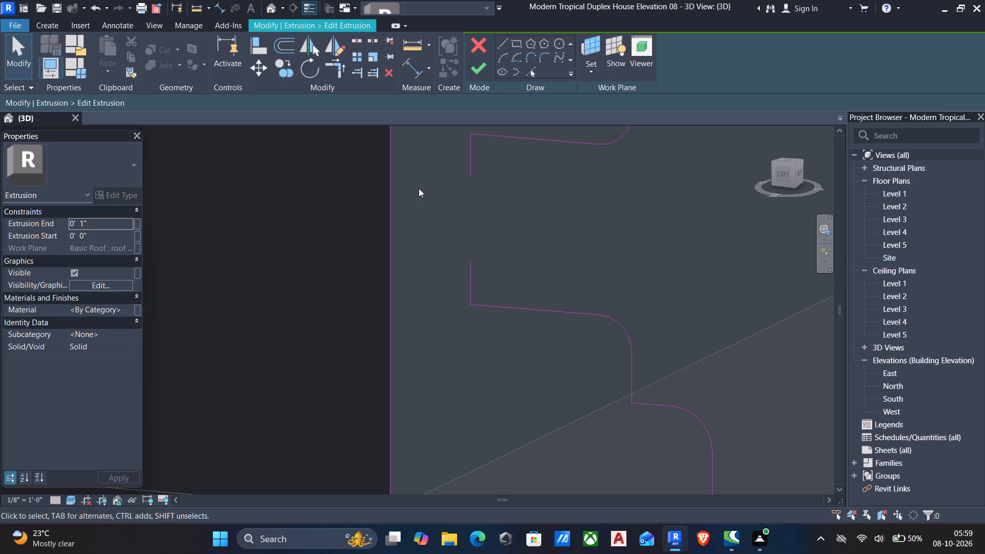
Draw two 1" horizontal lines joining the open ends of the upper and lower profiles to the vertical back edge.
{"action": "left_click", "coordinate": [505, 38]}
{"action": "left_click", "coordinate": [469, 171]}
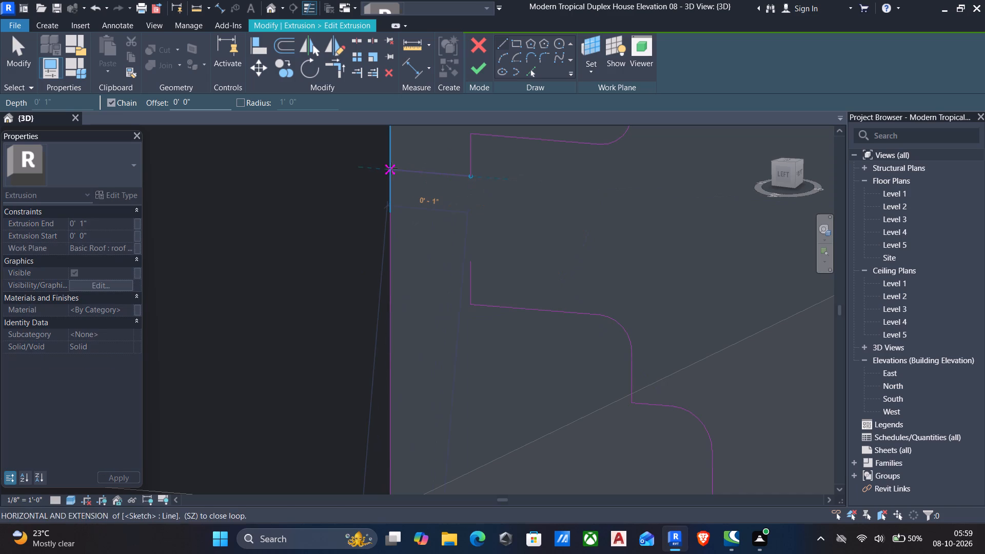
{"action": "left_click", "coordinate": [388, 168]}
{"action": "key", "text": "Escape"}
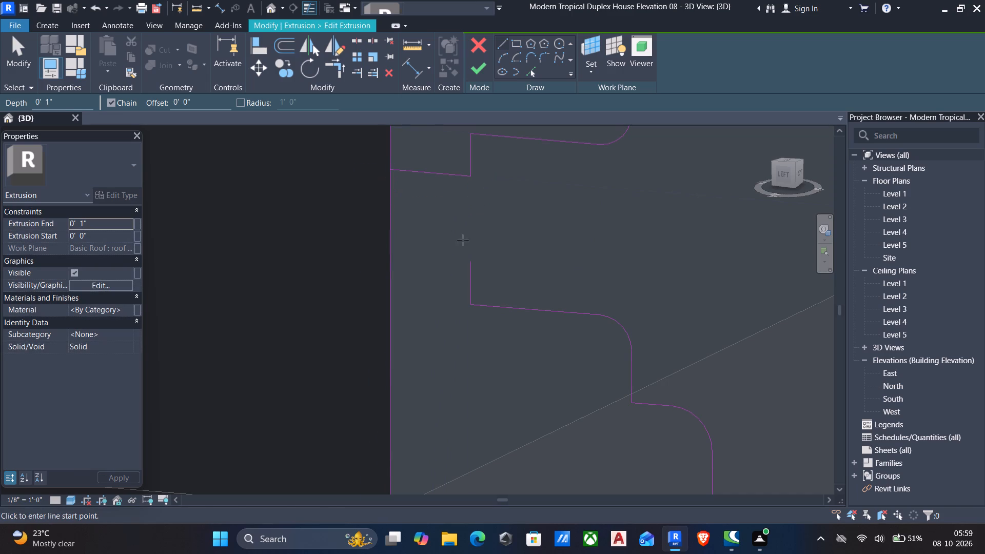
{"action": "left_click", "coordinate": [471, 258]}
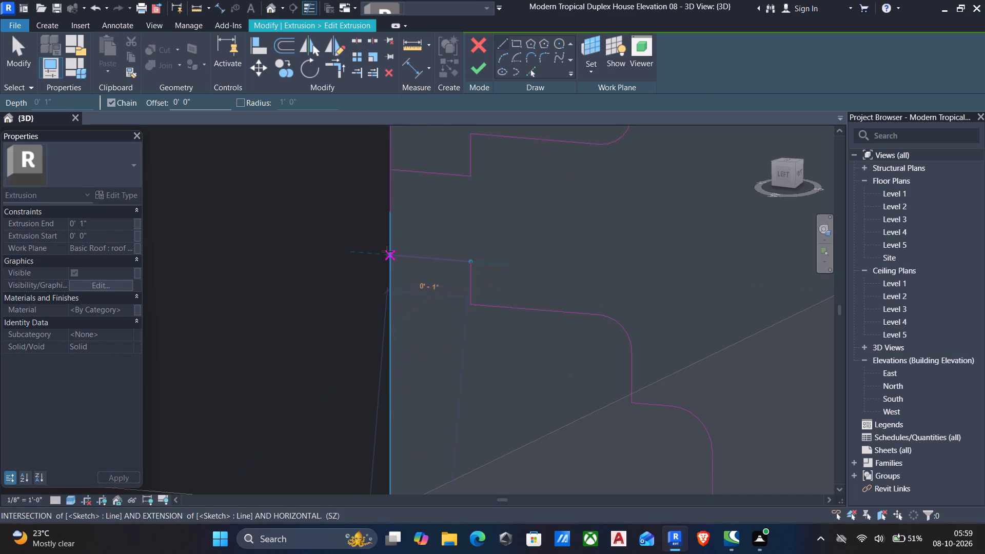
{"action": "left_click", "coordinate": [387, 251]}
{"action": "key", "text": "Escape"}
{"action": "key", "text": "Escape"}
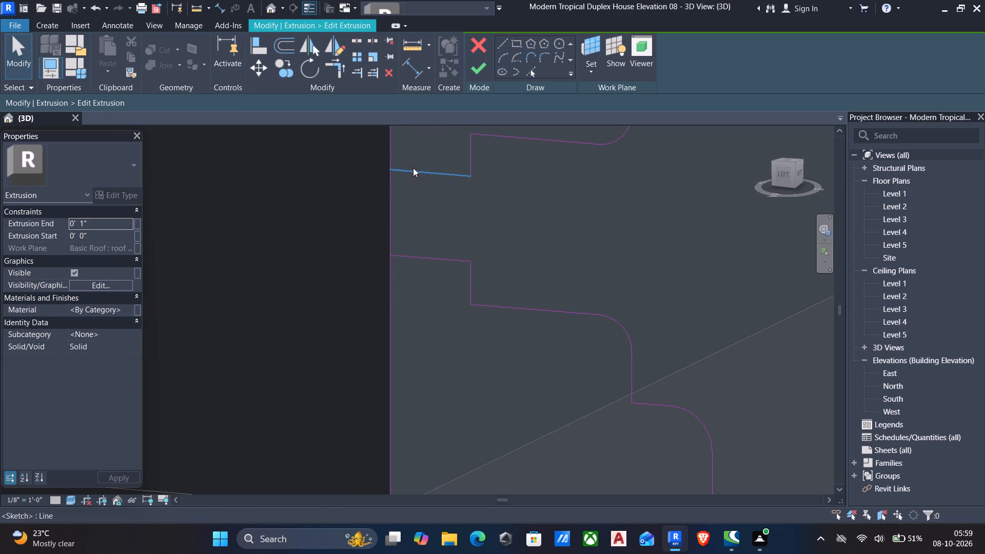
Trim the vertical back edge against the upper and lower profiles' short horizontal lines, separating the two mirrored profiles into closed loops.
{"action": "scroll", "coordinate": [398, 162], "scroll_direction": "down", "scroll_amount": 3}
{"action": "scroll", "coordinate": [391, 171], "scroll_direction": "up", "scroll_amount": 1}
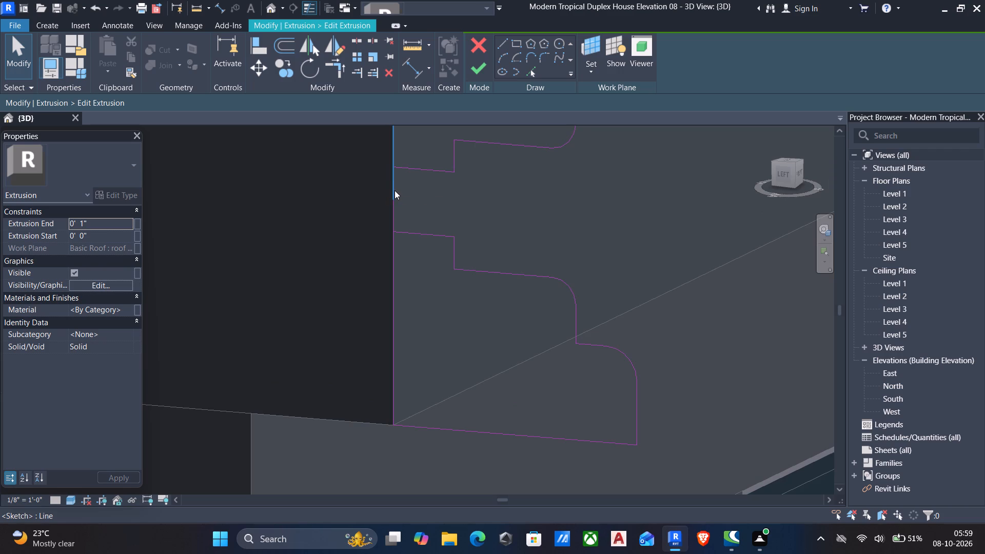
{"action": "type", "text": "tr"}
{"action": "scroll", "coordinate": [396, 203], "scroll_direction": "down", "scroll_amount": 2}
{"action": "middle_click_drag", "start_coordinate": [399, 223], "coordinate": [407, 253]}
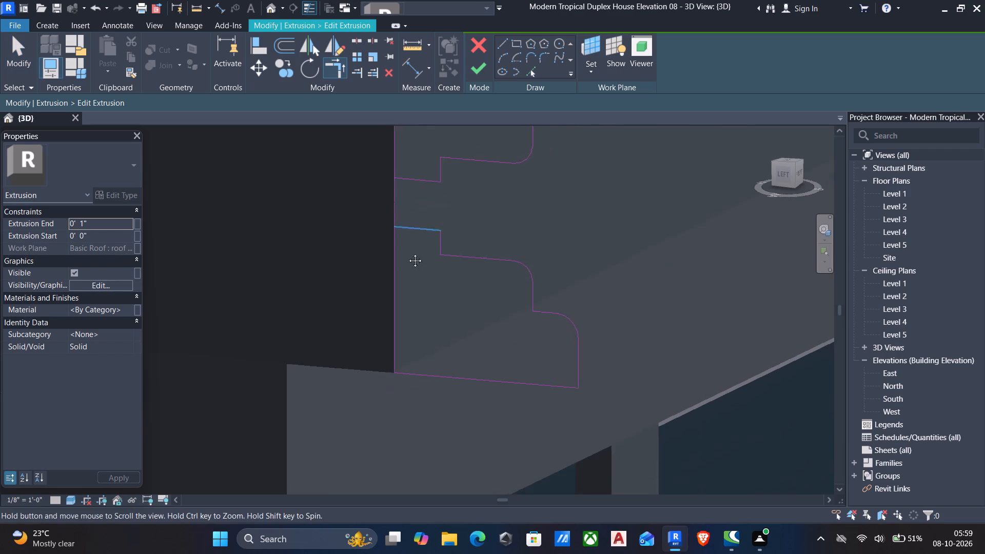
{"action": "middle_click_drag", "start_coordinate": [407, 253], "coordinate": [425, 305]}
{"action": "left_click", "coordinate": [423, 213]}
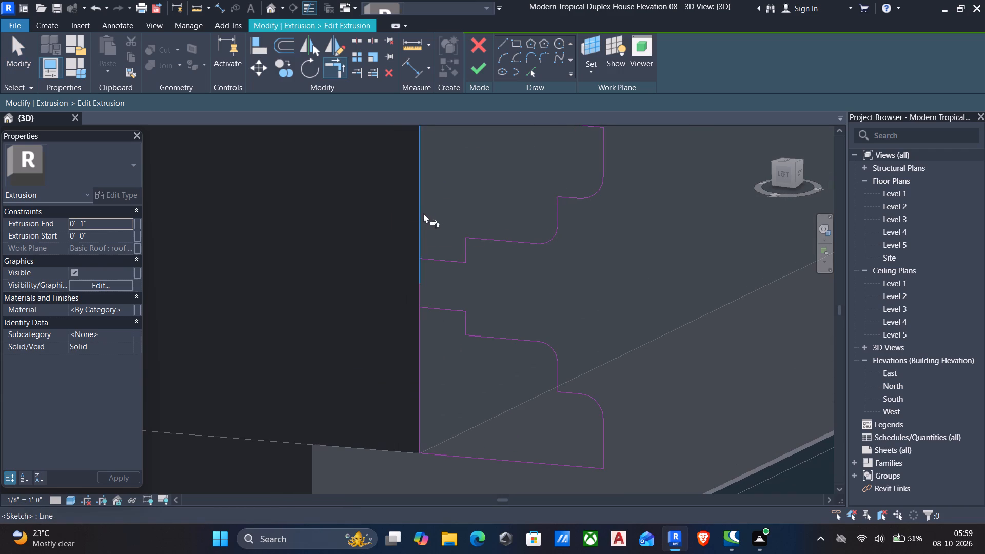
{"action": "left_click", "coordinate": [448, 260]}
{"action": "left_click", "coordinate": [437, 306]}
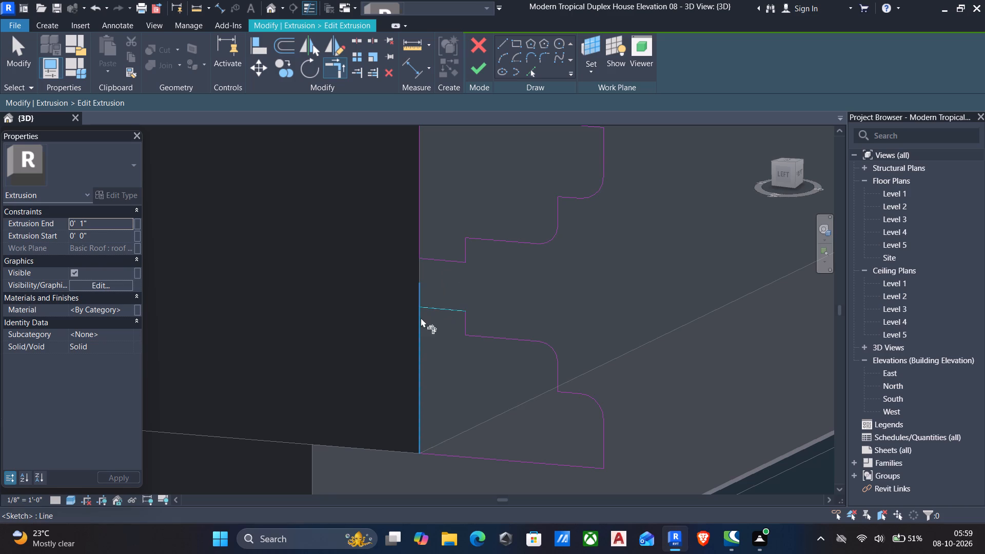
{"action": "left_click", "coordinate": [417, 323]}
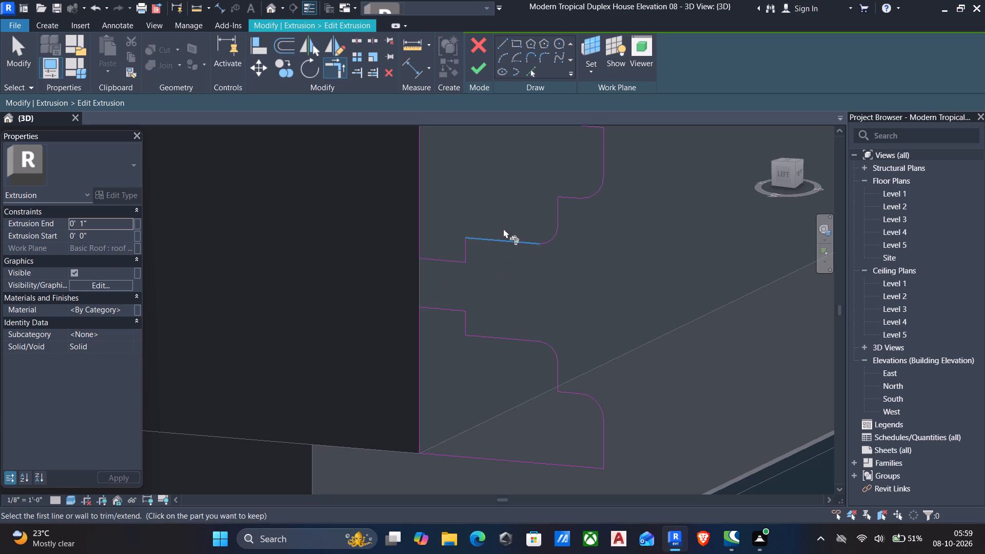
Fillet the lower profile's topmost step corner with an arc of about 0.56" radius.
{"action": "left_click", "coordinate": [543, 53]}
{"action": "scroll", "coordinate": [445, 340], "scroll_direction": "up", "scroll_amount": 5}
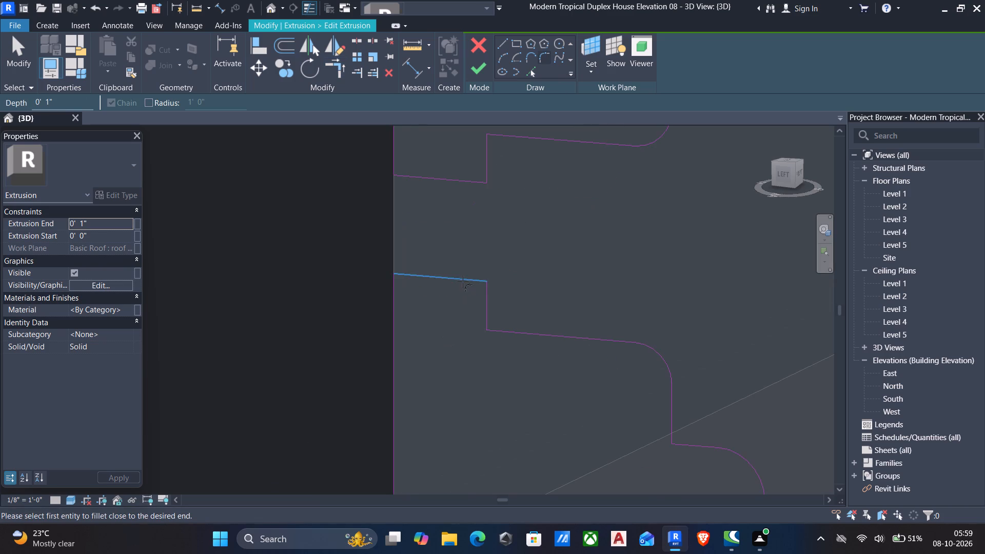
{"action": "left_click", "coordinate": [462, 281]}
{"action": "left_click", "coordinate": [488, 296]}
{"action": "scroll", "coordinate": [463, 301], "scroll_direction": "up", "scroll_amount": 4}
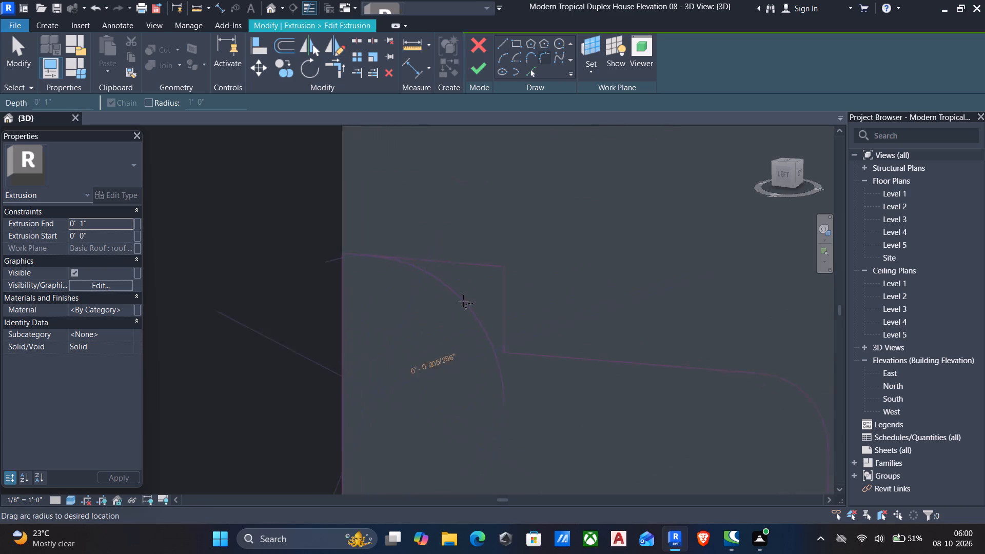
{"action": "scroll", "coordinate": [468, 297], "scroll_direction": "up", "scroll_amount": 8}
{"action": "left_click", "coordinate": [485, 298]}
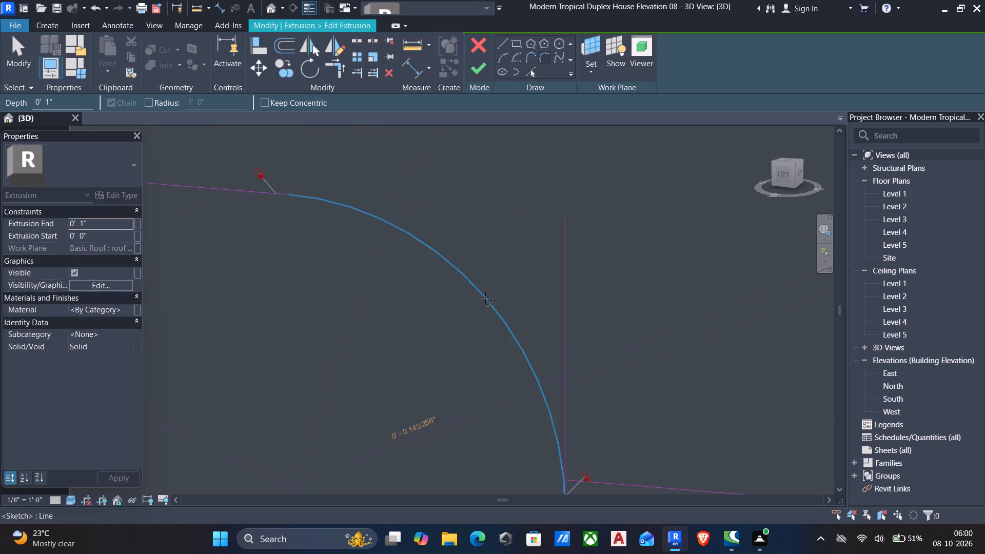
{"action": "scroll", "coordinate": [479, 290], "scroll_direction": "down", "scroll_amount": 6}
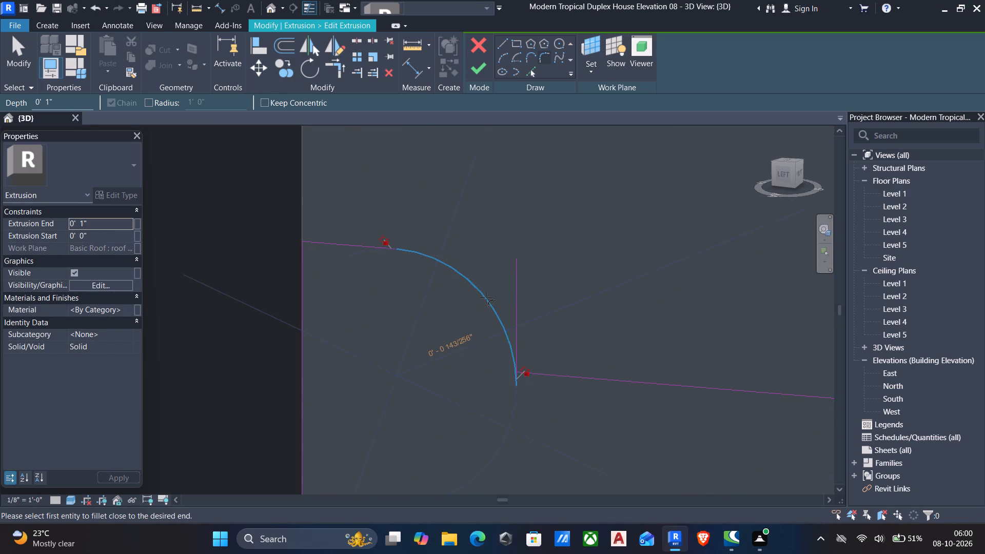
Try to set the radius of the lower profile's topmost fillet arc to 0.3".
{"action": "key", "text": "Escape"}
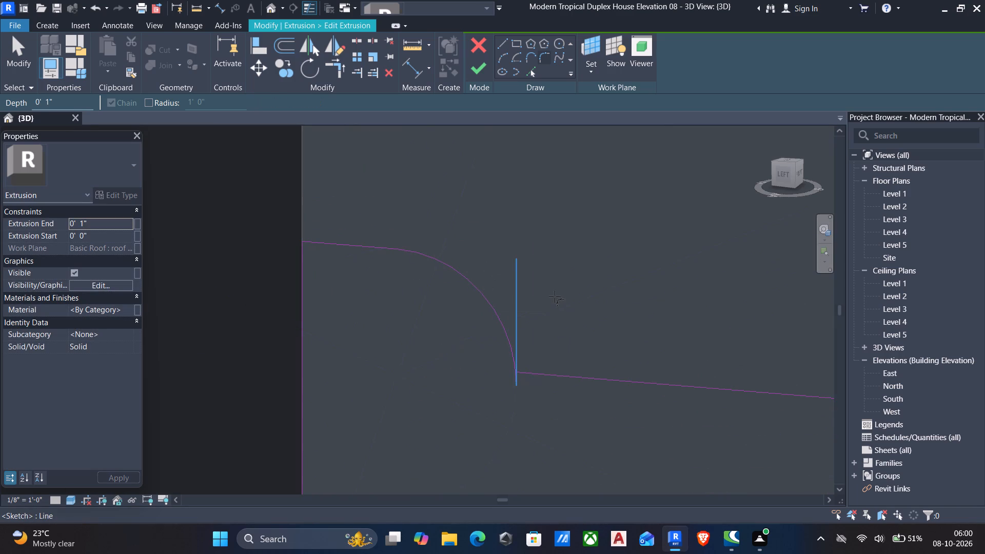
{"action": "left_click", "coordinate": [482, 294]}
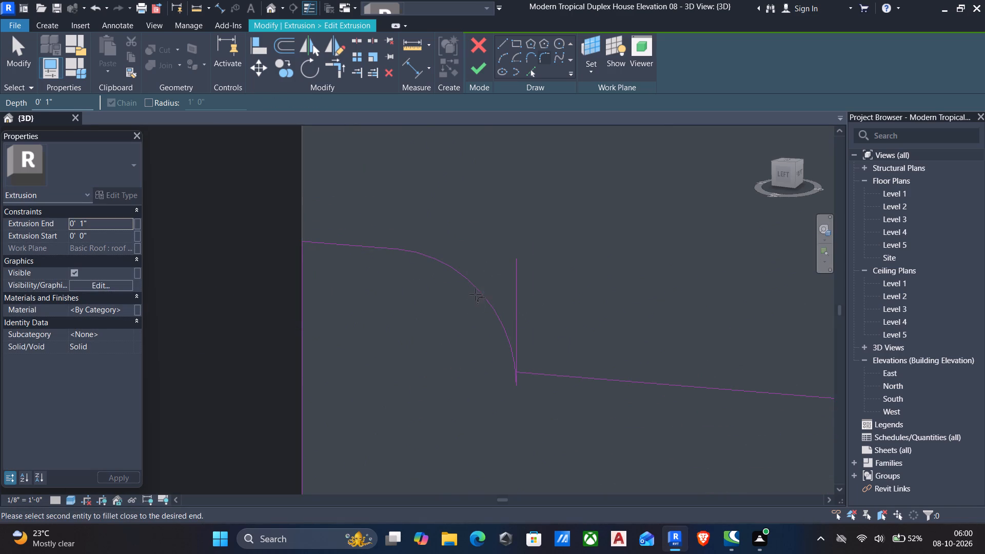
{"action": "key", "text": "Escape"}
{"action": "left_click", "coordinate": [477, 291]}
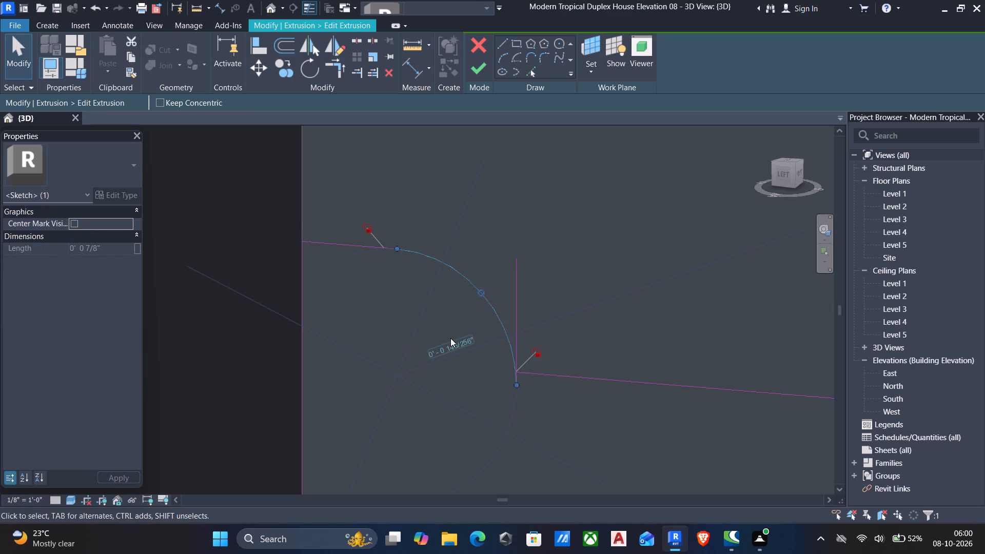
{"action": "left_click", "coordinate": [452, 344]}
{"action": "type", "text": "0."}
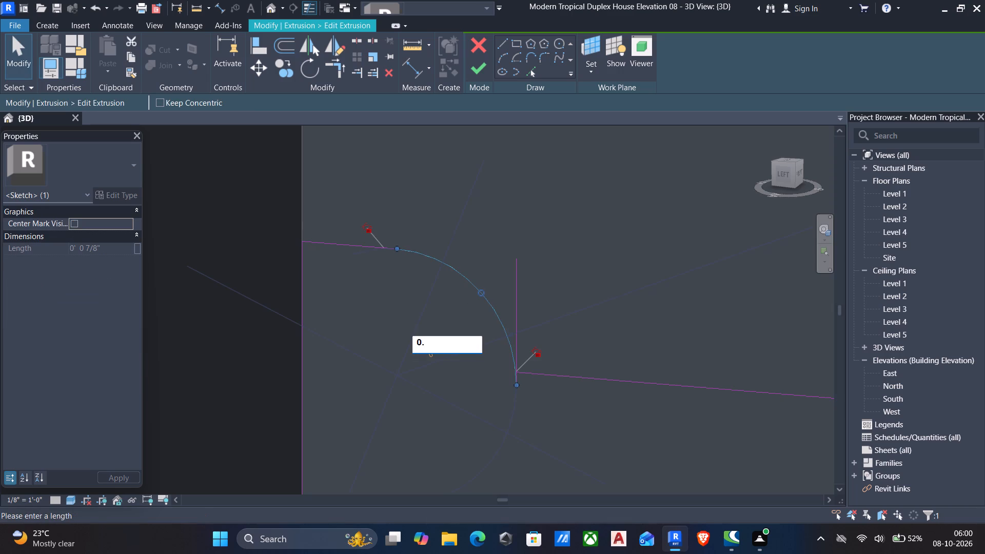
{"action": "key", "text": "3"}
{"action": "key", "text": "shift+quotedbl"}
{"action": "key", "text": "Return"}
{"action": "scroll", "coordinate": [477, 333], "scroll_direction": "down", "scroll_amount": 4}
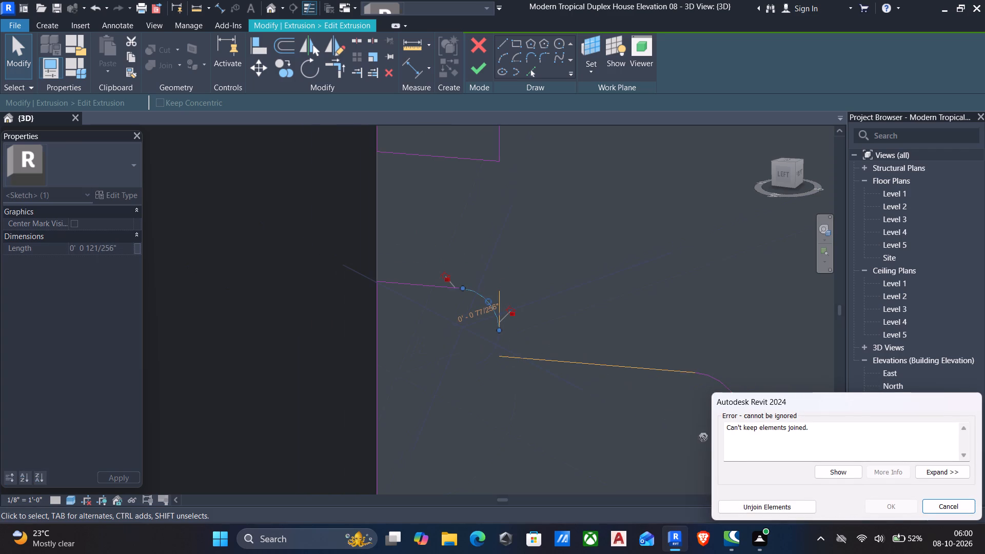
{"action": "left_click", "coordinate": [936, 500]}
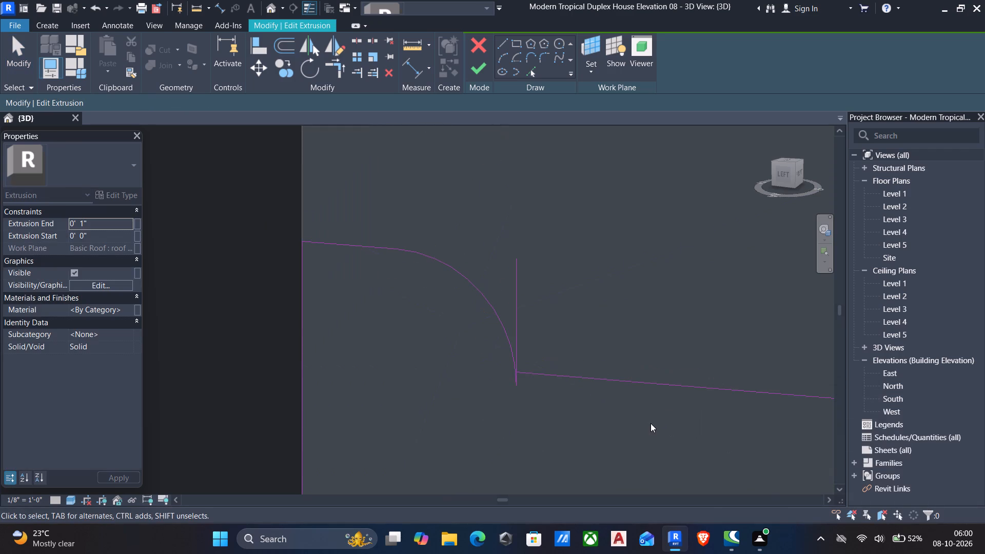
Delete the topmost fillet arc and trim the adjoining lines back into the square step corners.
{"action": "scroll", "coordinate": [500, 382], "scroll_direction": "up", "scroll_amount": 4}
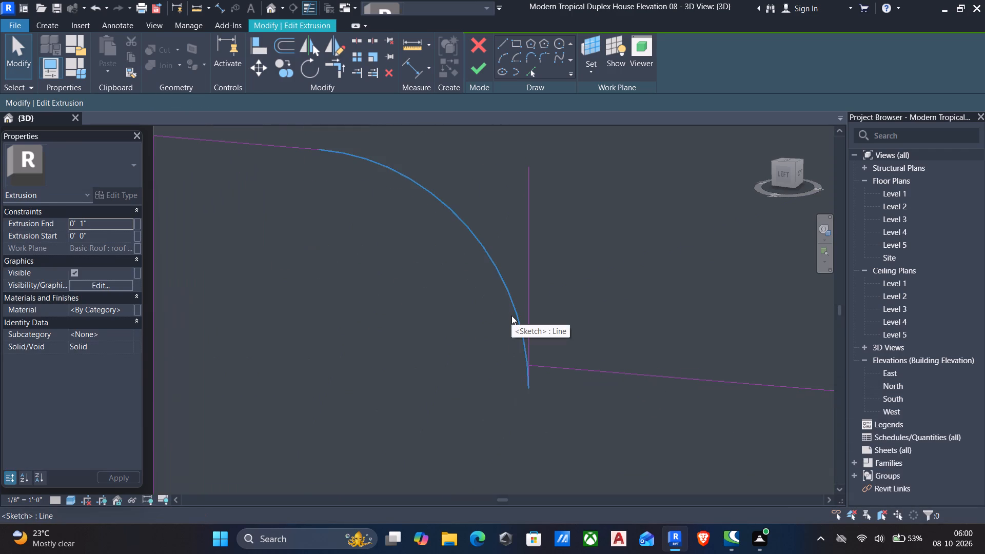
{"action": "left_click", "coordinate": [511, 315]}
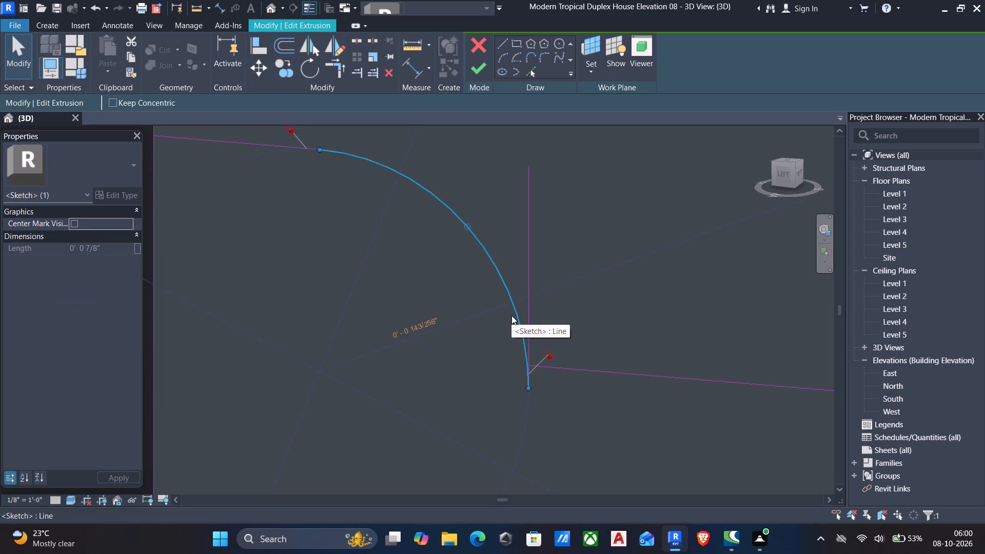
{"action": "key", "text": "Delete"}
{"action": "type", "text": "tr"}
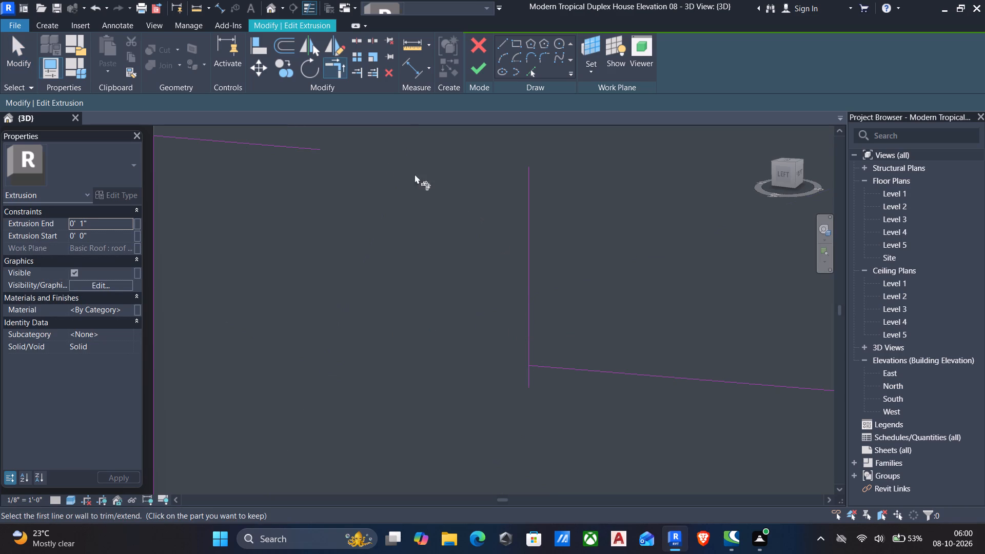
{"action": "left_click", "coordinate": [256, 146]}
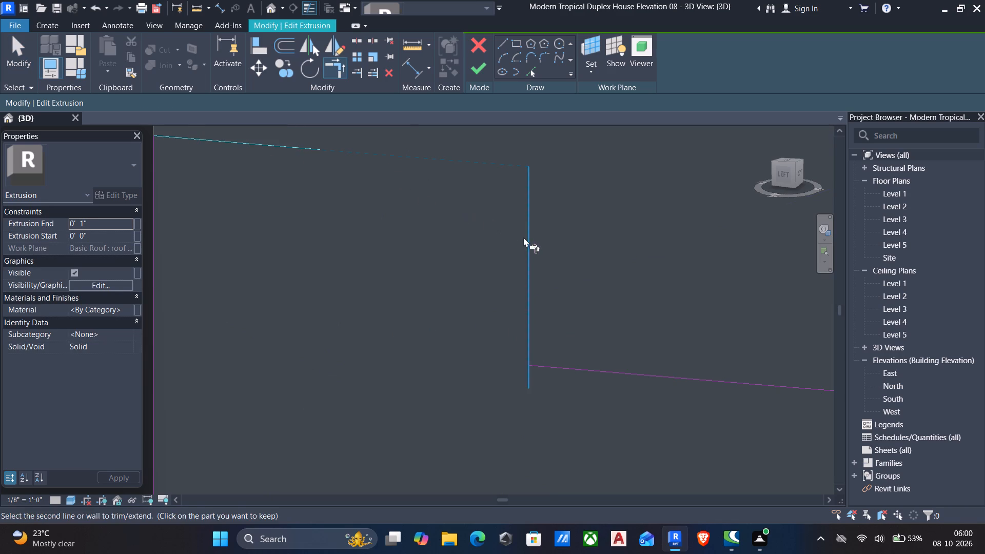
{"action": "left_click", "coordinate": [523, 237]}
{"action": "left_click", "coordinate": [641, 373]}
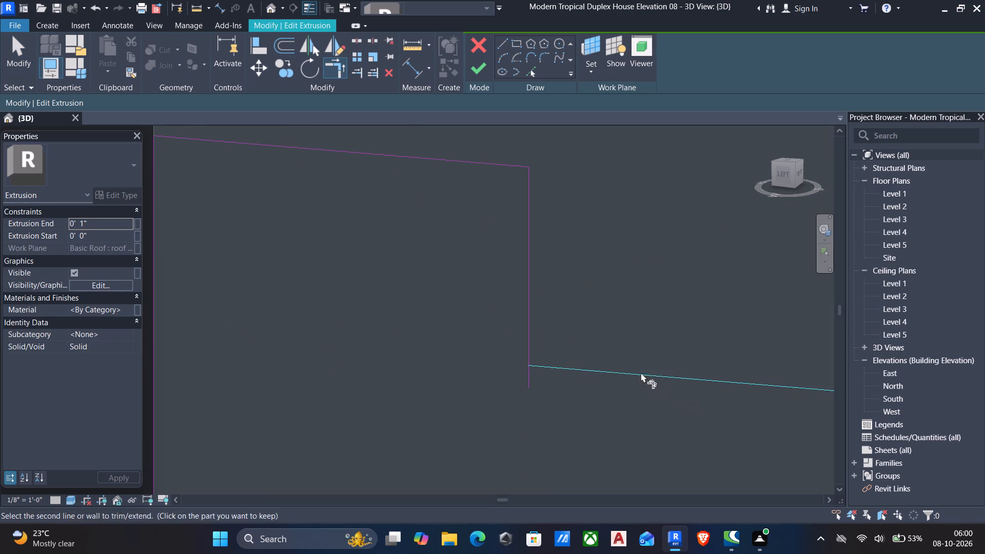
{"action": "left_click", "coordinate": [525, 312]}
Finish the edited fascia extrusion sketch with its two separate mirrored profiles.
{"action": "scroll", "coordinate": [524, 311], "scroll_direction": "down", "scroll_amount": 10}
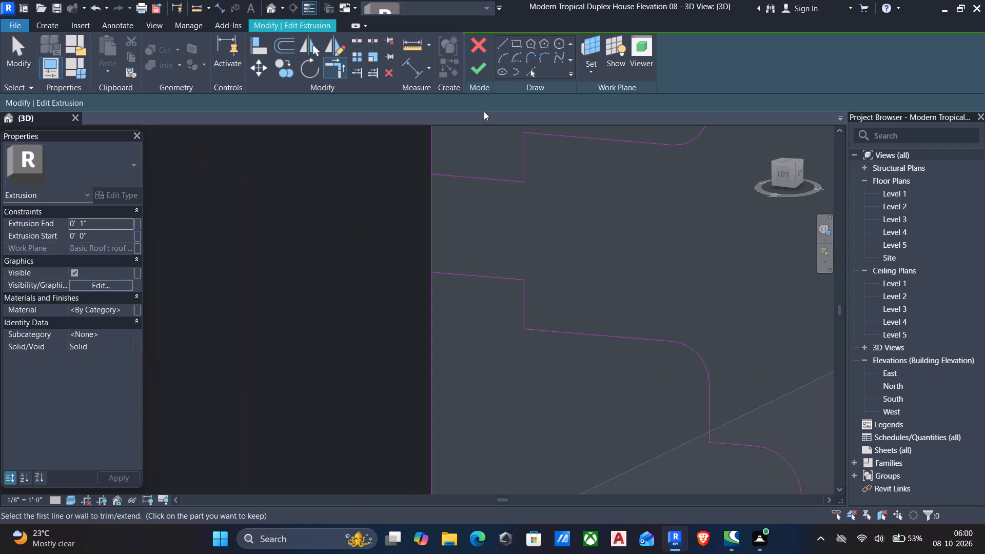
{"action": "left_click", "coordinate": [481, 81]}
{"action": "left_click", "coordinate": [470, 67]}
Align the fascia extrusion's end face to the hip roof's far end face, stretching the moulding along the window bay's roof edge.
{"action": "scroll", "coordinate": [566, 256], "scroll_direction": "down", "scroll_amount": 5}
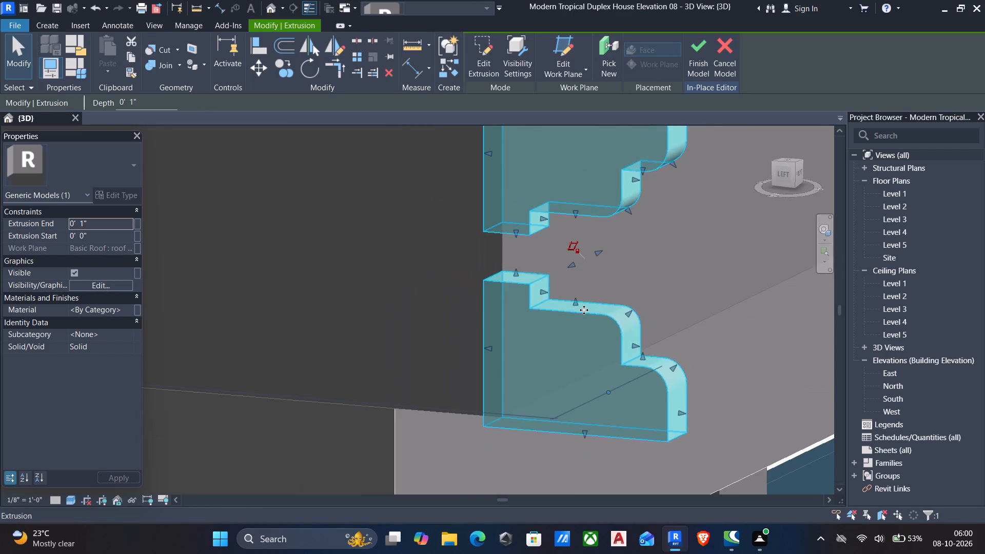
{"action": "scroll", "coordinate": [584, 310], "scroll_direction": "down", "scroll_amount": 4}
{"action": "scroll", "coordinate": [577, 316], "scroll_direction": "down", "scroll_amount": 1, "text": "shift"}
{"action": "scroll", "coordinate": [499, 337], "scroll_direction": "up", "scroll_amount": 1}
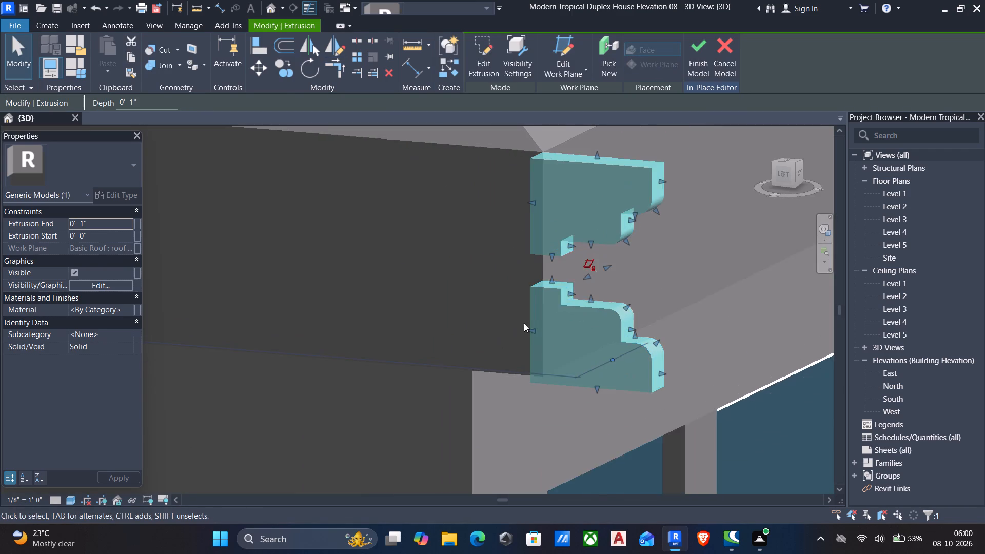
{"action": "scroll", "coordinate": [524, 323], "scroll_direction": "down", "scroll_amount": 2}
{"action": "middle_click_drag", "start_coordinate": [488, 349], "coordinate": [456, 350], "text": "shift"}
{"action": "scroll", "coordinate": [456, 337], "scroll_direction": "down", "scroll_amount": 4}
{"action": "middle_click_drag", "start_coordinate": [410, 369], "coordinate": [333, 355], "text": "shift"}
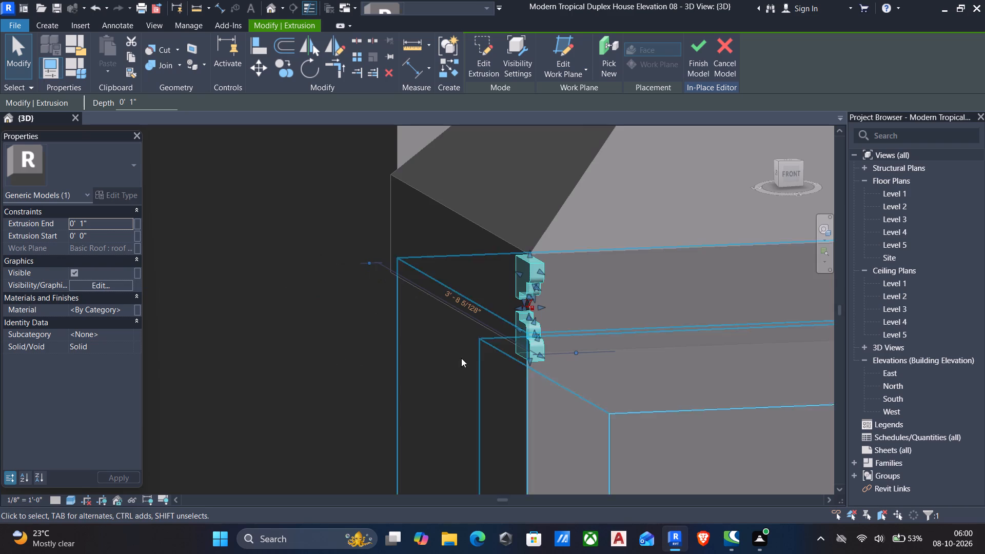
{"action": "scroll", "coordinate": [464, 360], "scroll_direction": "down", "scroll_amount": 5}
{"action": "middle_click_drag", "start_coordinate": [509, 357], "coordinate": [306, 347]}
{"action": "scroll", "coordinate": [360, 347], "scroll_direction": "down", "scroll_amount": 1}
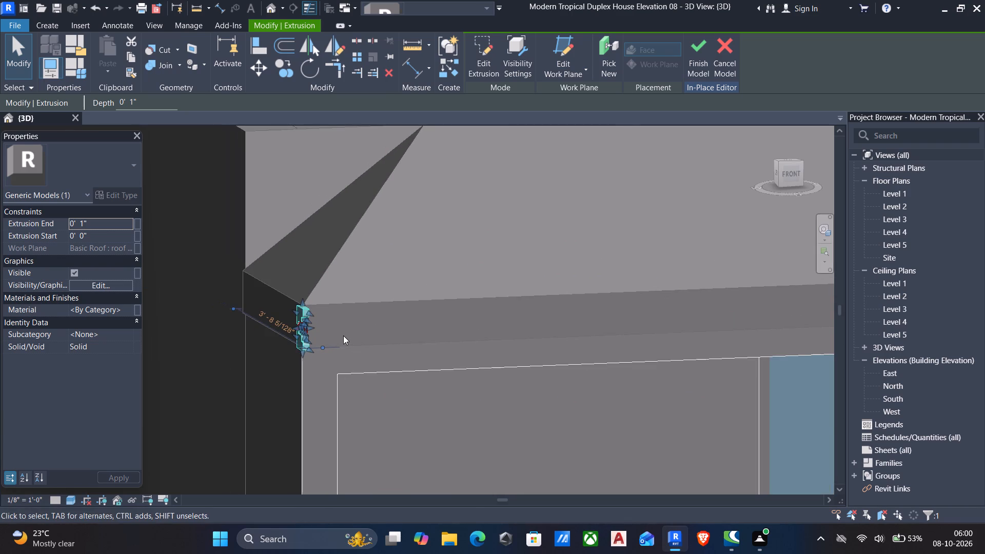
{"action": "scroll", "coordinate": [354, 337], "scroll_direction": "down", "scroll_amount": 6}
{"action": "scroll", "coordinate": [570, 357], "scroll_direction": "down", "scroll_amount": 1}
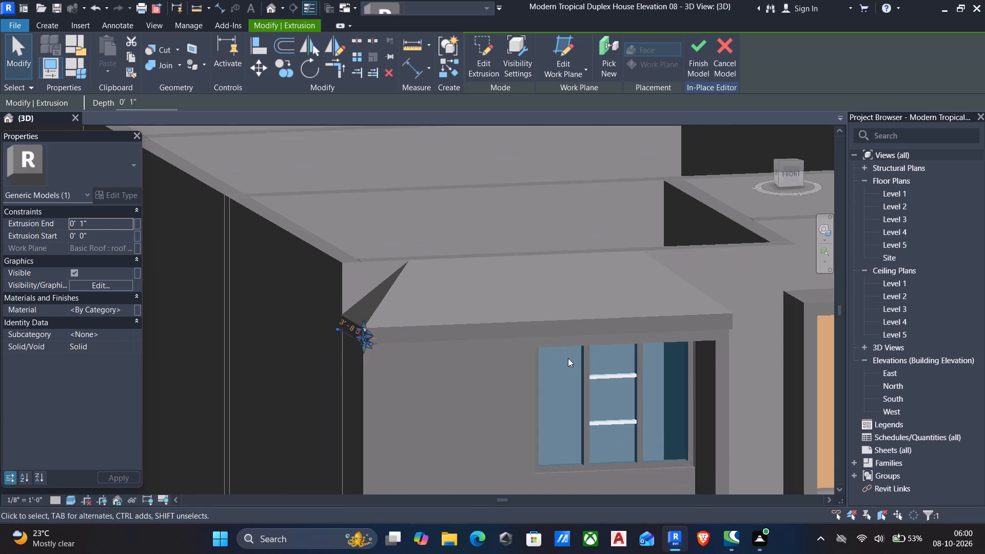
{"action": "middle_click_drag", "start_coordinate": [567, 358], "coordinate": [429, 355]}
{"action": "scroll", "coordinate": [383, 369], "scroll_direction": "up", "scroll_amount": 5}
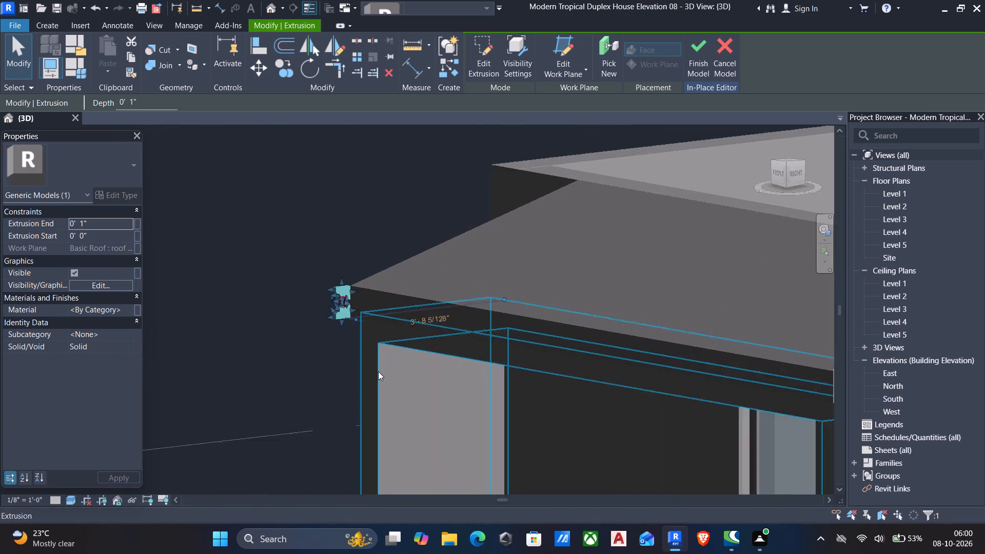
{"action": "scroll", "coordinate": [378, 371], "scroll_direction": "up", "scroll_amount": 6}
{"action": "scroll", "coordinate": [351, 352], "scroll_direction": "down", "scroll_amount": 4}
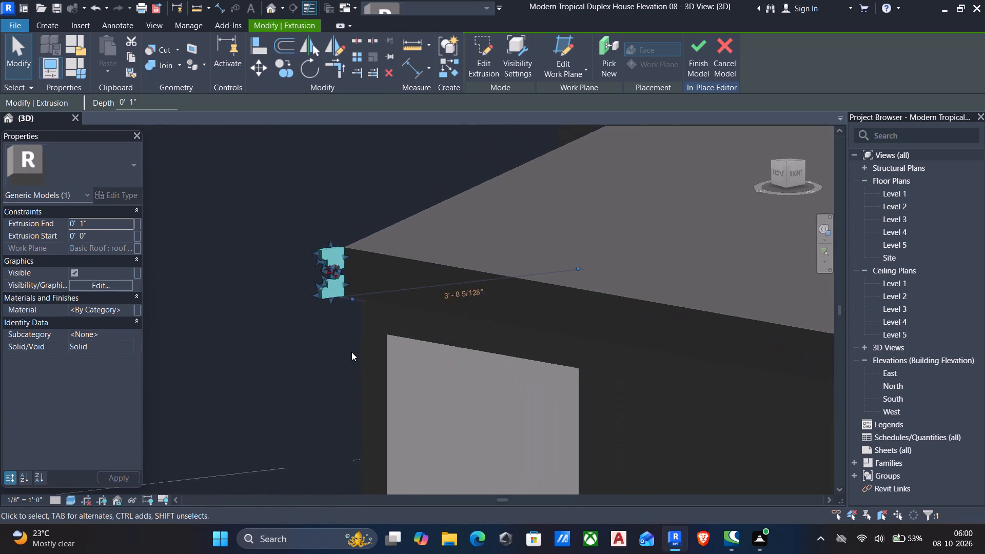
{"action": "scroll", "coordinate": [351, 352], "scroll_direction": "down", "scroll_amount": 7}
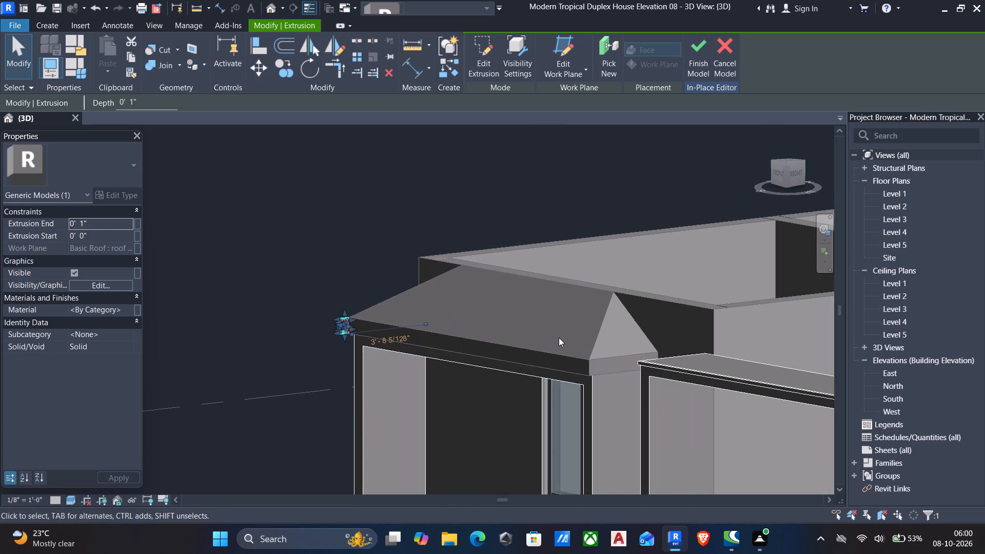
{"action": "left_click", "coordinate": [559, 338]}
{"action": "key", "text": "a"}
{"action": "type", "text": "al"}
{"action": "left_click", "coordinate": [596, 362]}
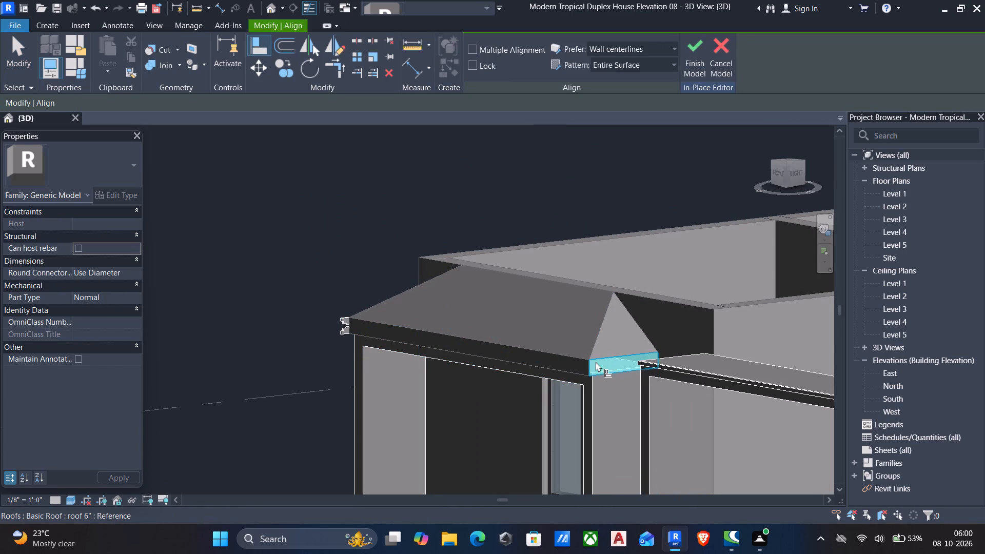
{"action": "scroll", "coordinate": [352, 320], "scroll_direction": "up", "scroll_amount": 5}
{"action": "left_click", "coordinate": [342, 320]}
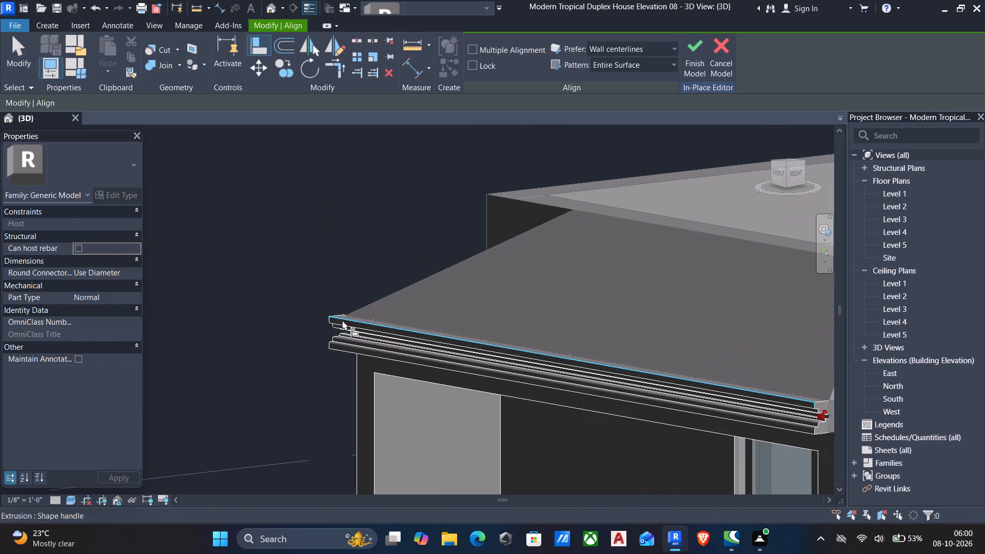
Align the fascia moulding's other end face to the hip roof's adjoining side face on the outer corner of the window bay.
{"action": "scroll", "coordinate": [340, 331], "scroll_direction": "down", "scroll_amount": 9}
{"action": "middle_click_drag", "start_coordinate": [334, 364], "coordinate": [474, 400], "text": "shift"}
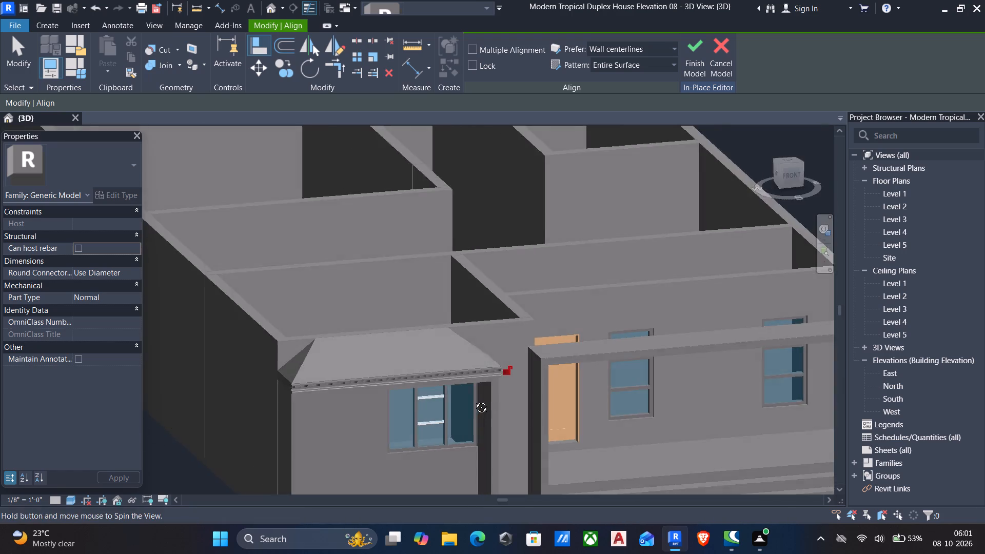
{"action": "middle_click_drag", "start_coordinate": [474, 400], "coordinate": [538, 395], "text": "shift"}
{"action": "middle_click_drag", "start_coordinate": [525, 425], "coordinate": [566, 327]}
{"action": "scroll", "coordinate": [523, 333], "scroll_direction": "up", "scroll_amount": 6}
{"action": "scroll", "coordinate": [265, 310], "scroll_direction": "up", "scroll_amount": 3}
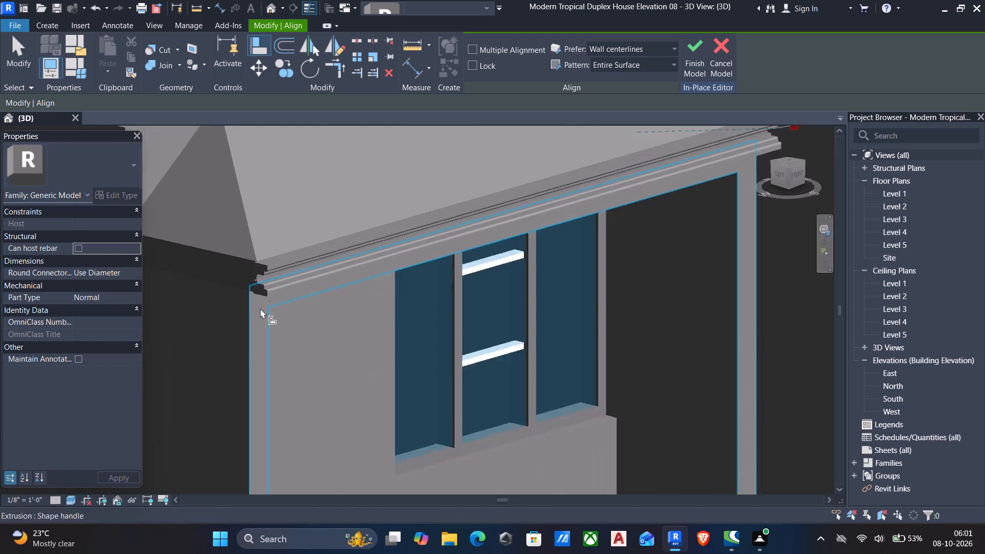
{"action": "scroll", "coordinate": [260, 308], "scroll_direction": "up", "scroll_amount": 2}
{"action": "left_click", "coordinate": [224, 242]}
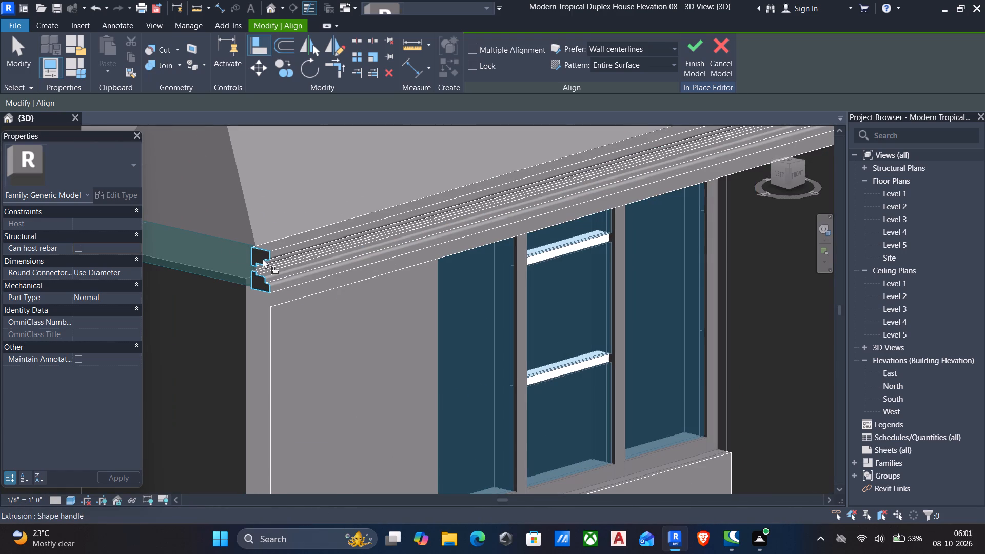
{"action": "left_click", "coordinate": [262, 255]}
{"action": "scroll", "coordinate": [432, 310], "scroll_direction": "down", "scroll_amount": 5}
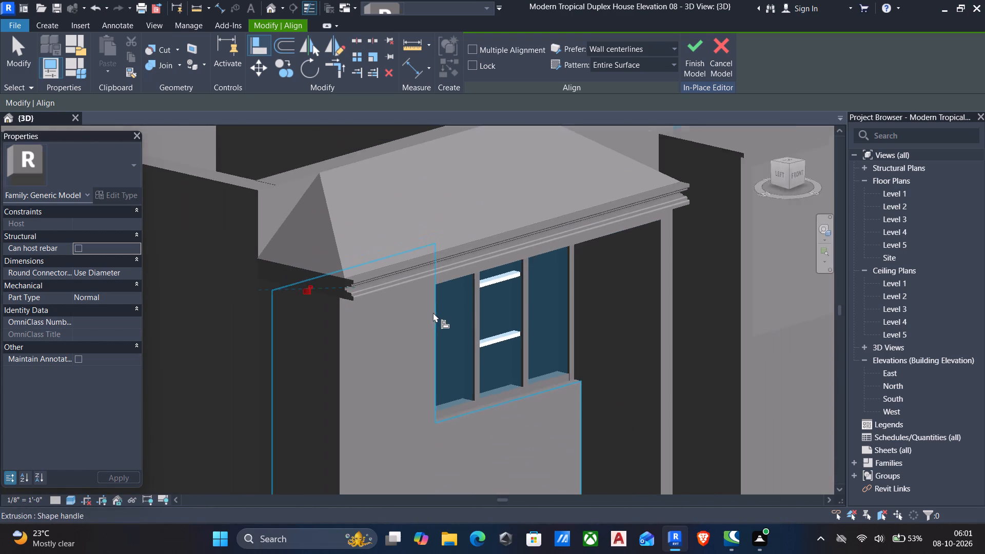
{"action": "middle_click_drag", "start_coordinate": [432, 313], "coordinate": [365, 226], "text": "shift"}
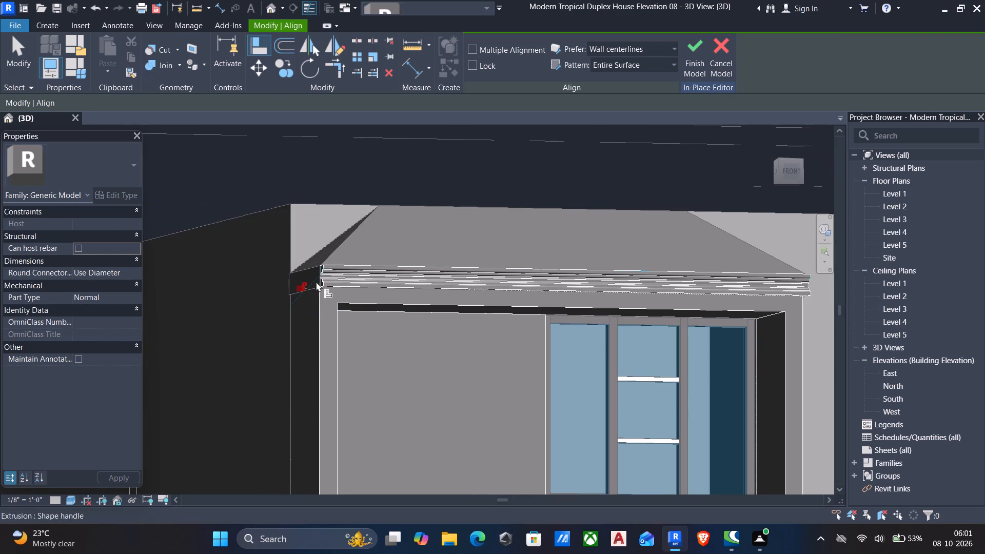
{"action": "scroll", "coordinate": [362, 307], "scroll_direction": "down", "scroll_amount": 4}
{"action": "middle_click_drag", "start_coordinate": [384, 320], "coordinate": [275, 362], "text": "shift"}
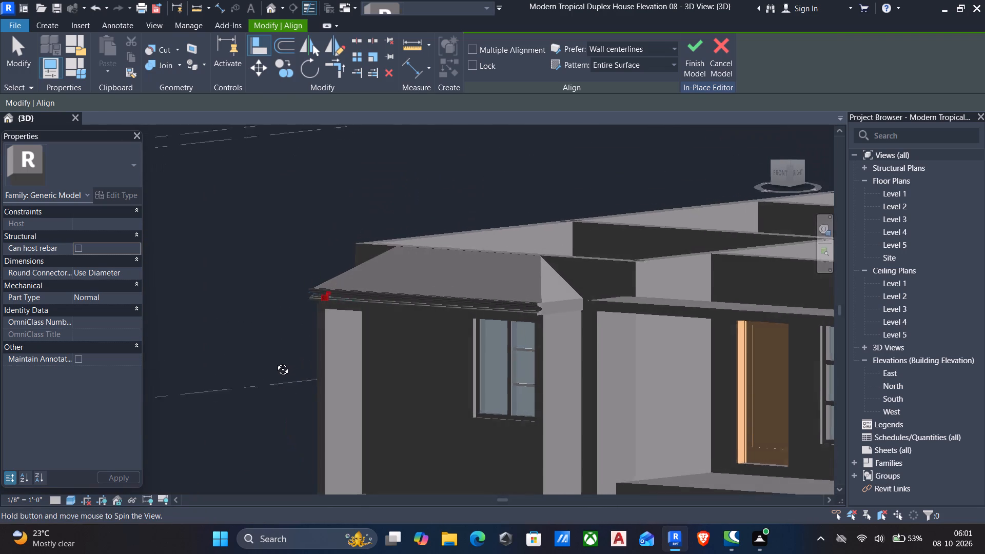
{"action": "middle_click_drag", "start_coordinate": [275, 362], "coordinate": [274, 364], "text": "shift"}
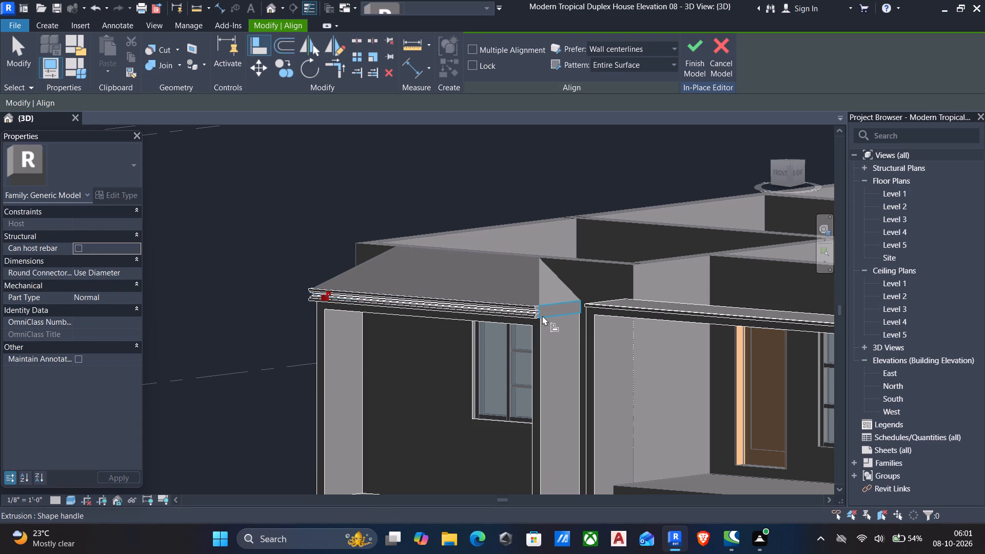
{"action": "key", "text": "Escape"}
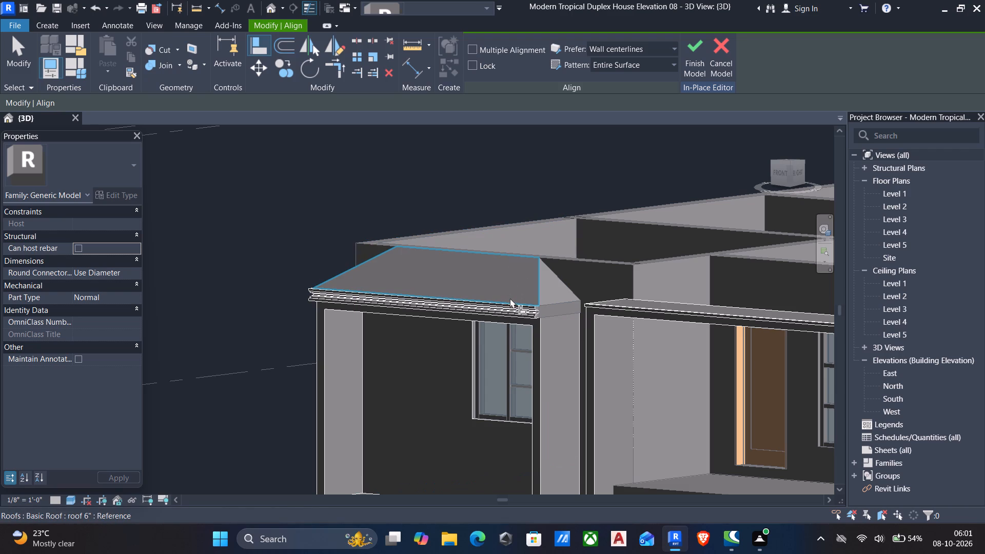
Examine the window bay's fascia moulding and the neighbouring porch frame from the front and side.
{"action": "scroll", "coordinate": [515, 306], "scroll_direction": "down", "scroll_amount": 6}
{"action": "middle_click_drag", "start_coordinate": [521, 335], "coordinate": [531, 263]}
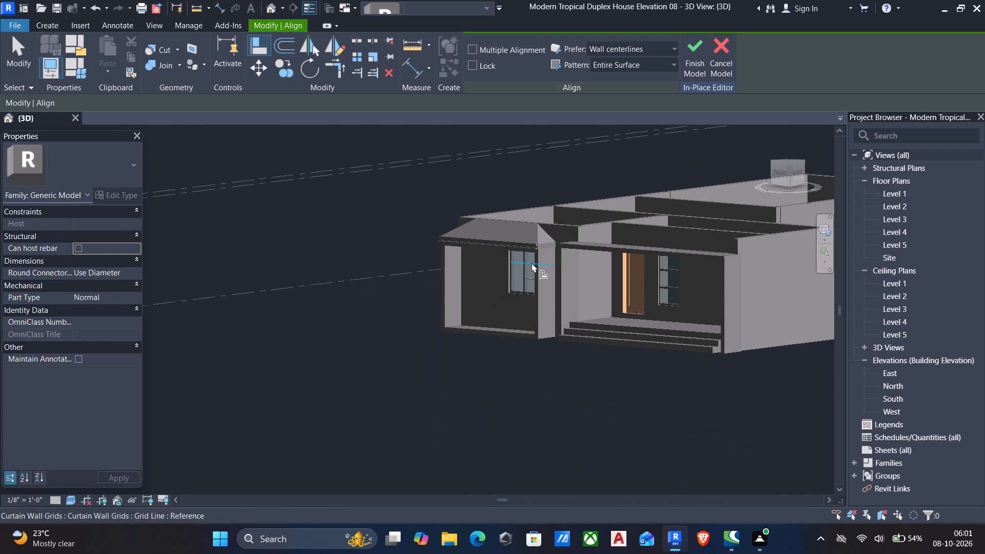
{"action": "scroll", "coordinate": [542, 293], "scroll_direction": "up", "scroll_amount": 5}
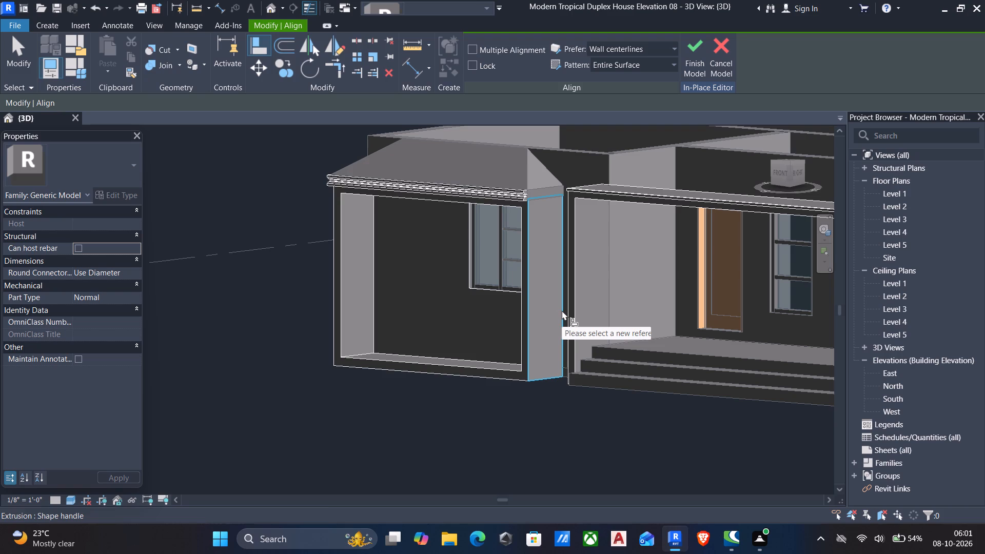
{"action": "scroll", "coordinate": [595, 318], "scroll_direction": "down", "scroll_amount": 6}
{"action": "middle_click_drag", "start_coordinate": [606, 323], "coordinate": [534, 380]}
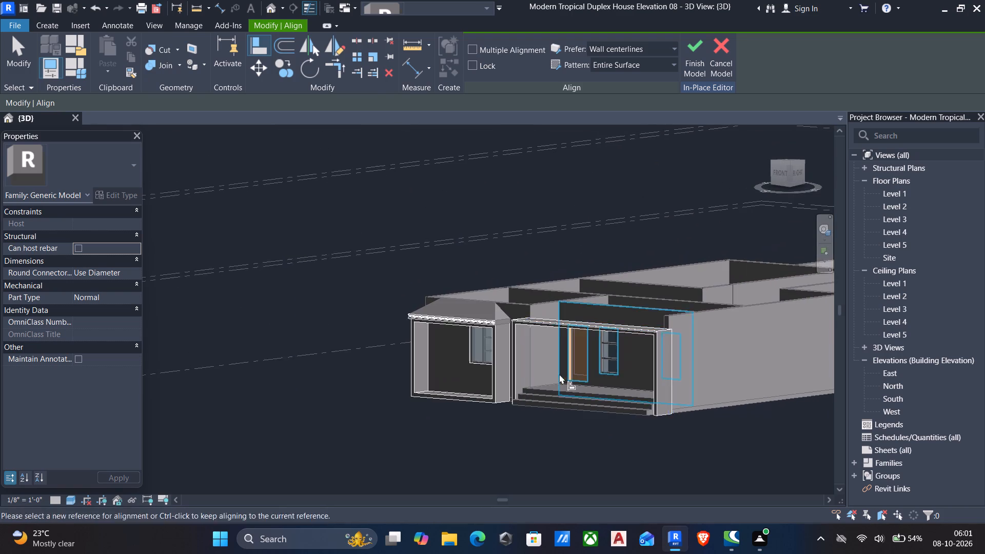
{"action": "scroll", "coordinate": [566, 374], "scroll_direction": "down", "scroll_amount": 3}
{"action": "middle_click_drag", "start_coordinate": [570, 375], "coordinate": [551, 402]}
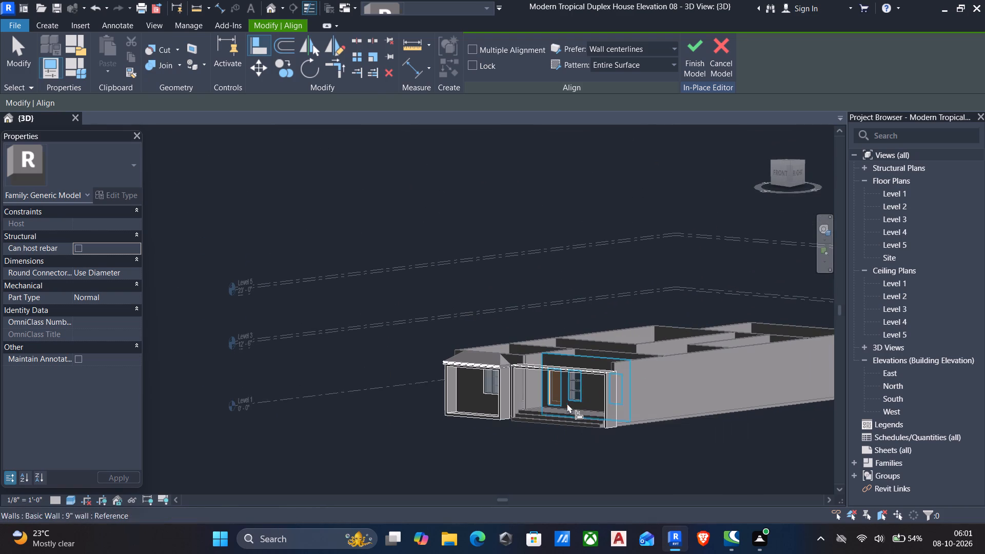
{"action": "scroll", "coordinate": [608, 386], "scroll_direction": "down", "scroll_amount": 1}
{"action": "scroll", "coordinate": [605, 393], "scroll_direction": "up", "scroll_amount": 6}
{"action": "scroll", "coordinate": [606, 339], "scroll_direction": "up", "scroll_amount": 6}
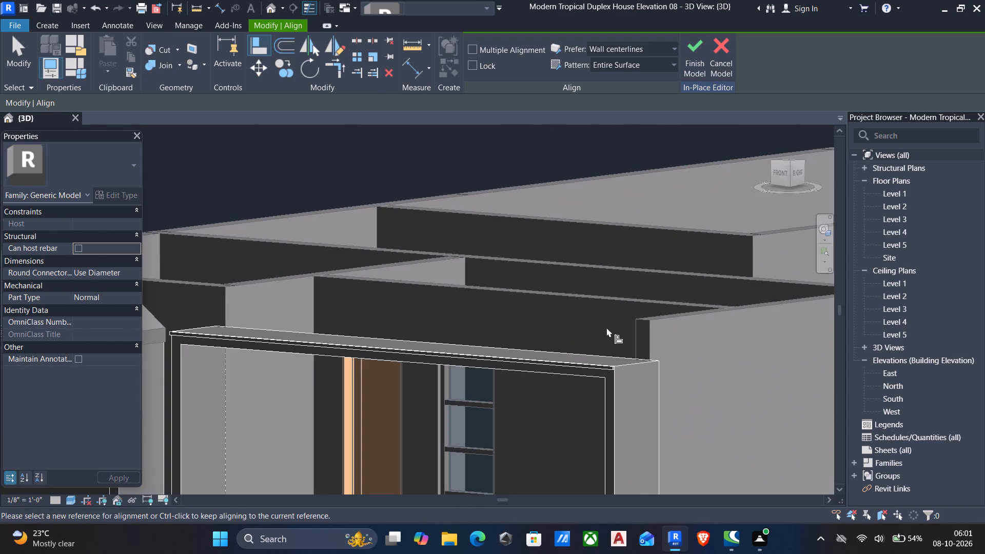
{"action": "scroll", "coordinate": [600, 355], "scroll_direction": "down", "scroll_amount": 2}
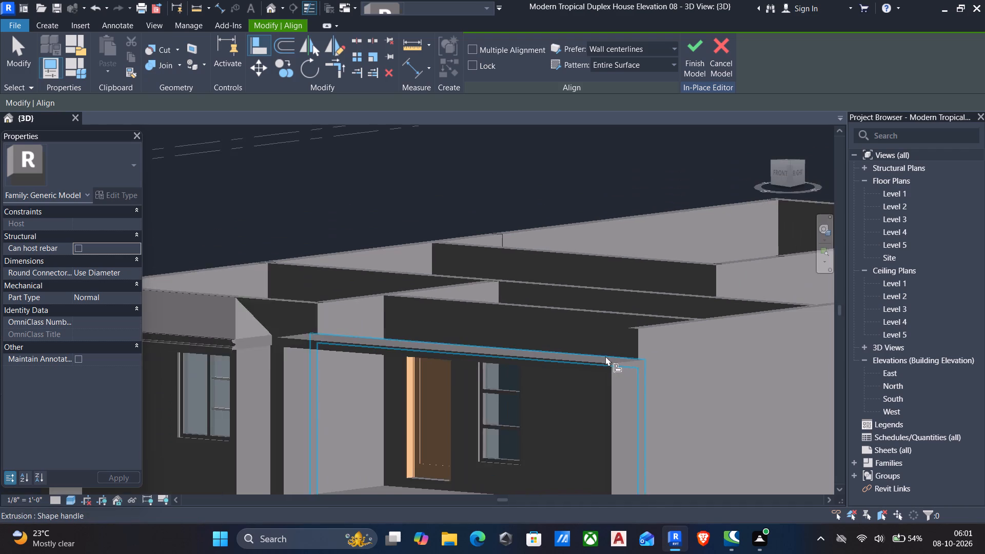
{"action": "scroll", "coordinate": [605, 356], "scroll_direction": "down", "scroll_amount": 1}
{"action": "middle_click_drag", "start_coordinate": [606, 356], "coordinate": [642, 296], "text": "shift"}
{"action": "middle_click_drag", "start_coordinate": [582, 328], "coordinate": [620, 412]}
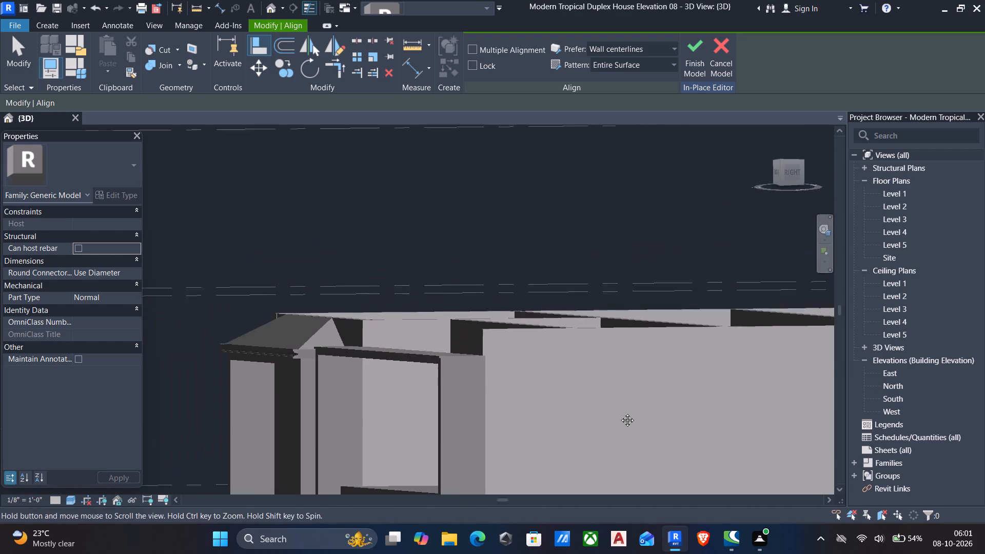
{"action": "middle_click_drag", "start_coordinate": [620, 412], "coordinate": [628, 427]}
{"action": "scroll", "coordinate": [390, 369], "scroll_direction": "up", "scroll_amount": 6}
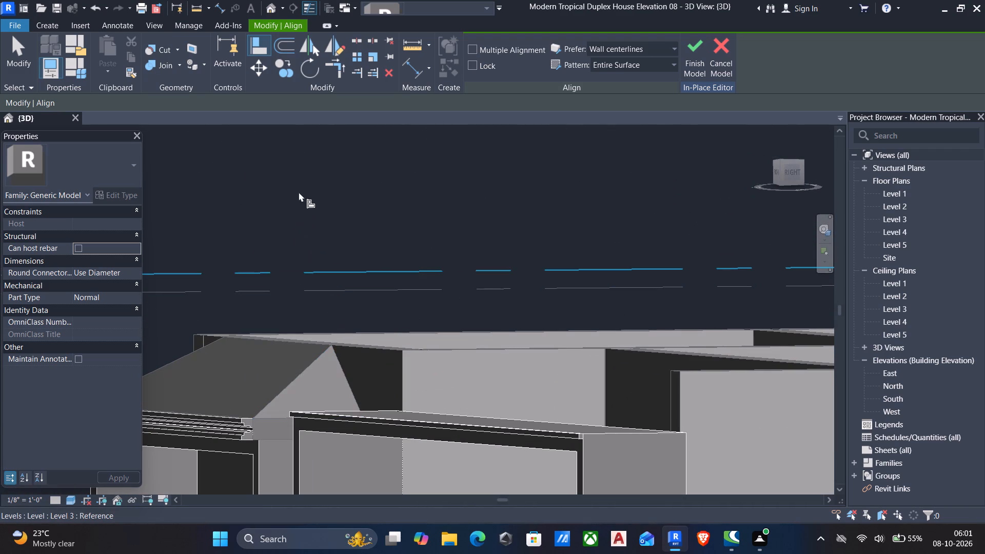
Start a new extrusion with its work plane picked on the porch beam's inner face, facing the door wall.
{"action": "left_click", "coordinate": [51, 24]}
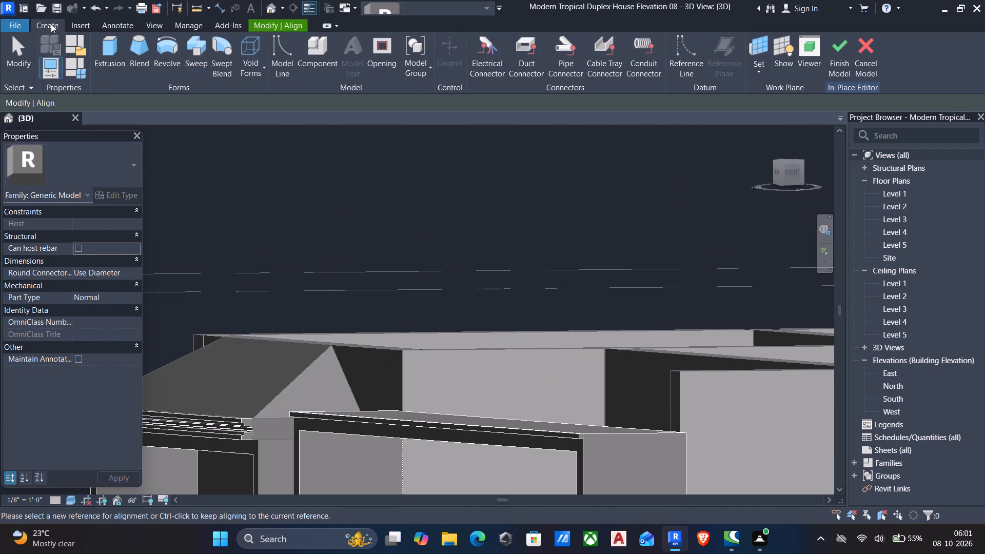
{"action": "left_click", "coordinate": [111, 42]}
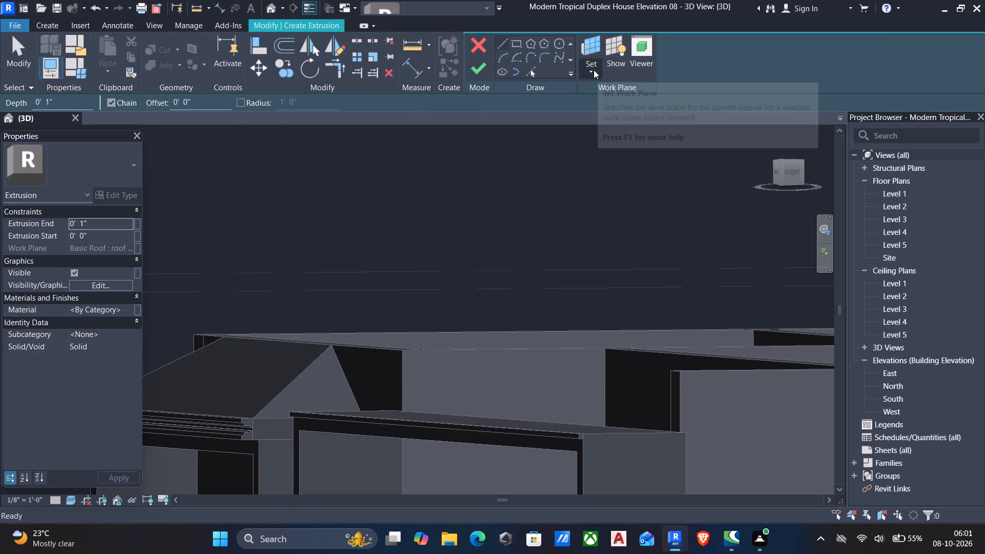
{"action": "left_click", "coordinate": [593, 71]}
{"action": "left_click", "coordinate": [619, 118]}
{"action": "scroll", "coordinate": [336, 345], "scroll_direction": "down", "scroll_amount": 1}
{"action": "scroll", "coordinate": [334, 369], "scroll_direction": "up", "scroll_amount": 3}
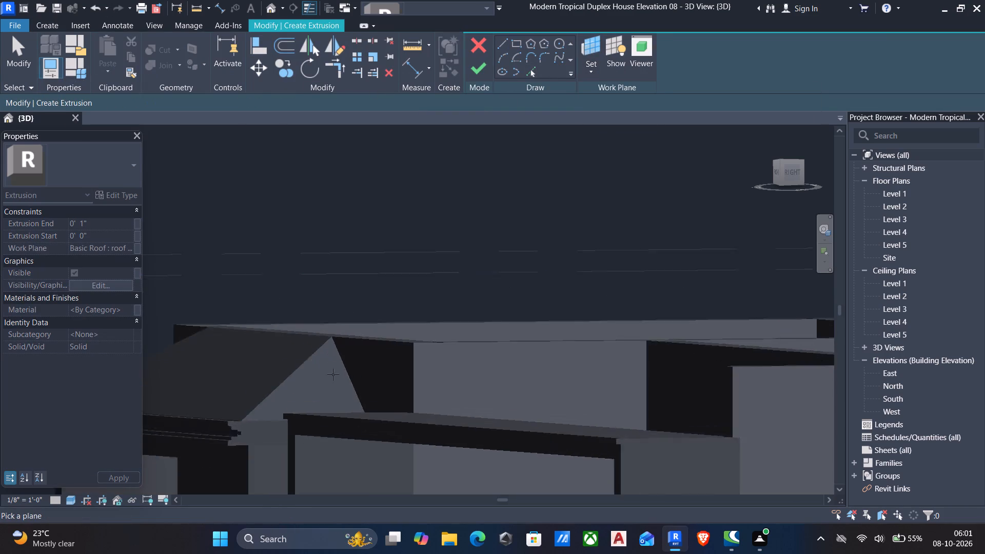
{"action": "scroll", "coordinate": [333, 374], "scroll_direction": "up", "scroll_amount": 3}
{"action": "scroll", "coordinate": [380, 364], "scroll_direction": "down", "scroll_amount": 3}
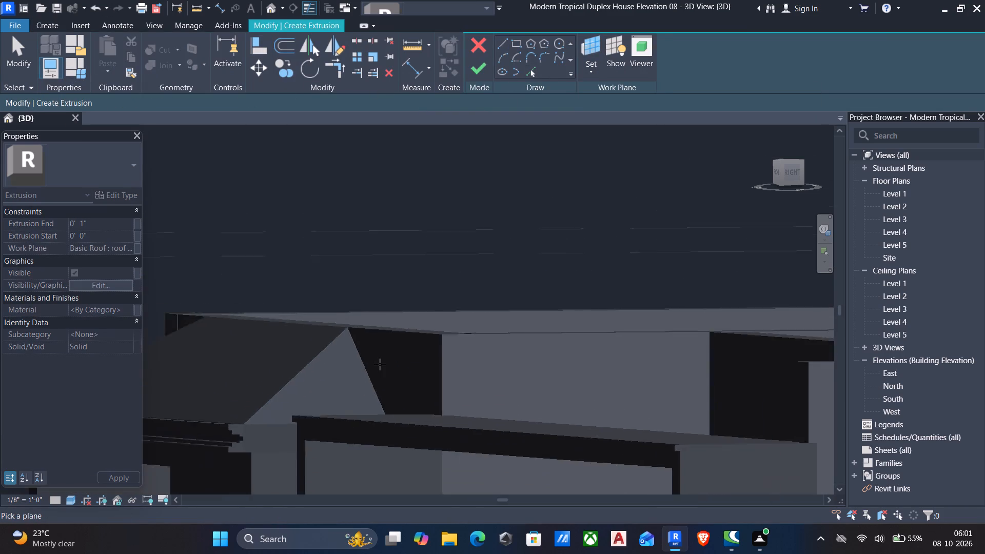
{"action": "scroll", "coordinate": [380, 364], "scroll_direction": "down", "scroll_amount": 3}
{"action": "middle_click_drag", "start_coordinate": [393, 363], "coordinate": [351, 387], "text": "shift"}
{"action": "middle_click_drag", "start_coordinate": [351, 381], "coordinate": [375, 270]}
{"action": "middle_click_drag", "start_coordinate": [361, 349], "coordinate": [373, 292]}
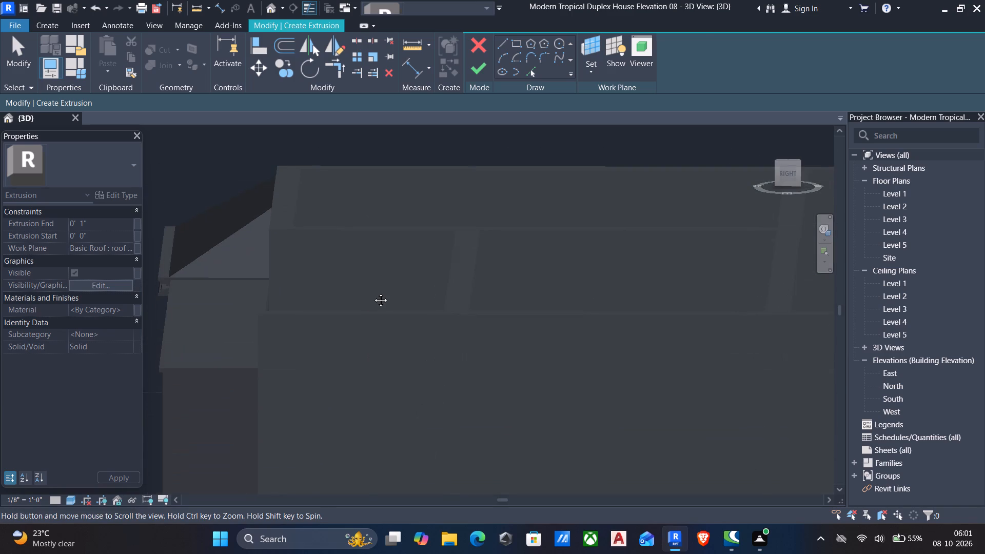
{"action": "middle_click_drag", "start_coordinate": [373, 292], "coordinate": [468, 251]}
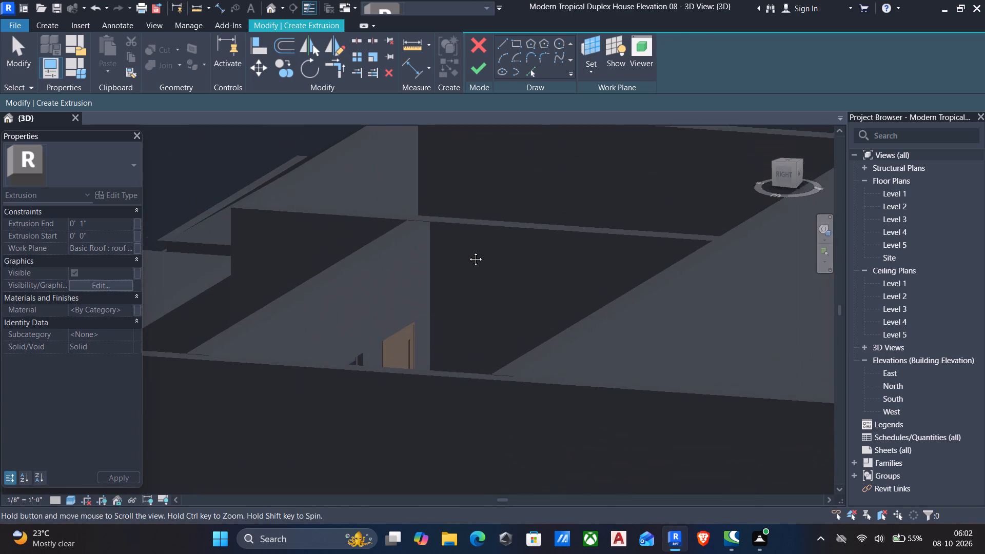
{"action": "middle_click_drag", "start_coordinate": [468, 251], "coordinate": [471, 313]}
{"action": "scroll", "coordinate": [408, 339], "scroll_direction": "down", "scroll_amount": 1}
{"action": "middle_click_drag", "start_coordinate": [396, 348], "coordinate": [516, 151]}
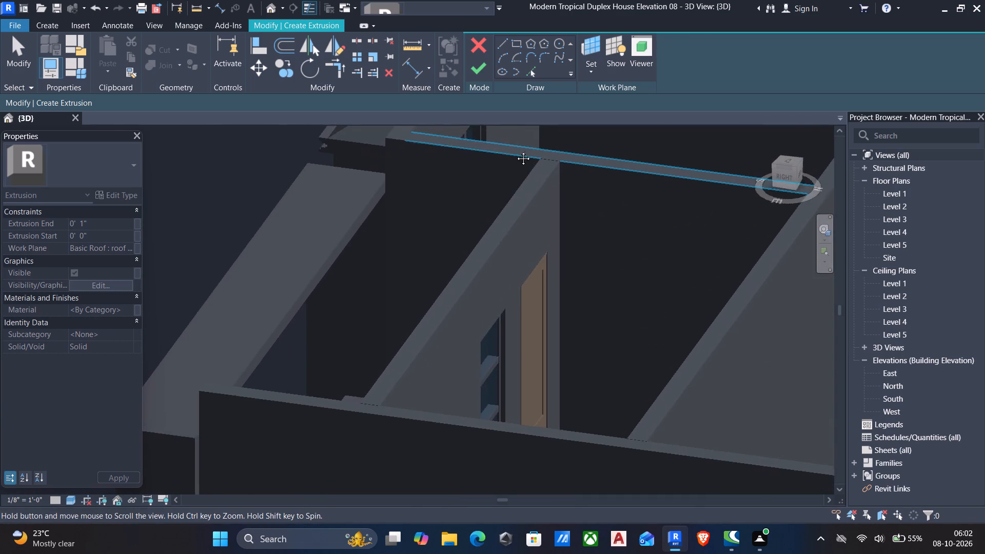
{"action": "middle_click_drag", "start_coordinate": [516, 151], "coordinate": [531, 131]}
{"action": "scroll", "coordinate": [391, 200], "scroll_direction": "up", "scroll_amount": 5}
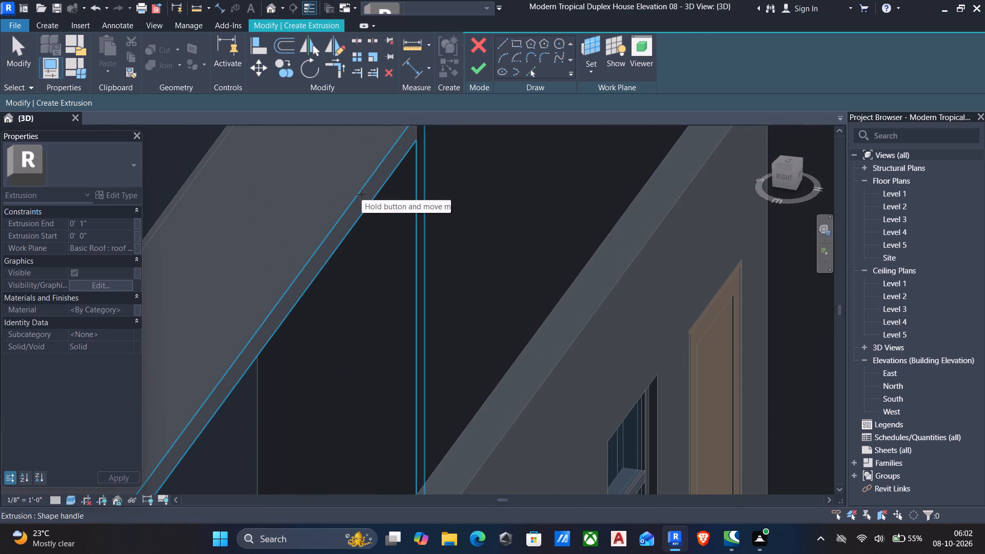
{"action": "left_click", "coordinate": [362, 194]}
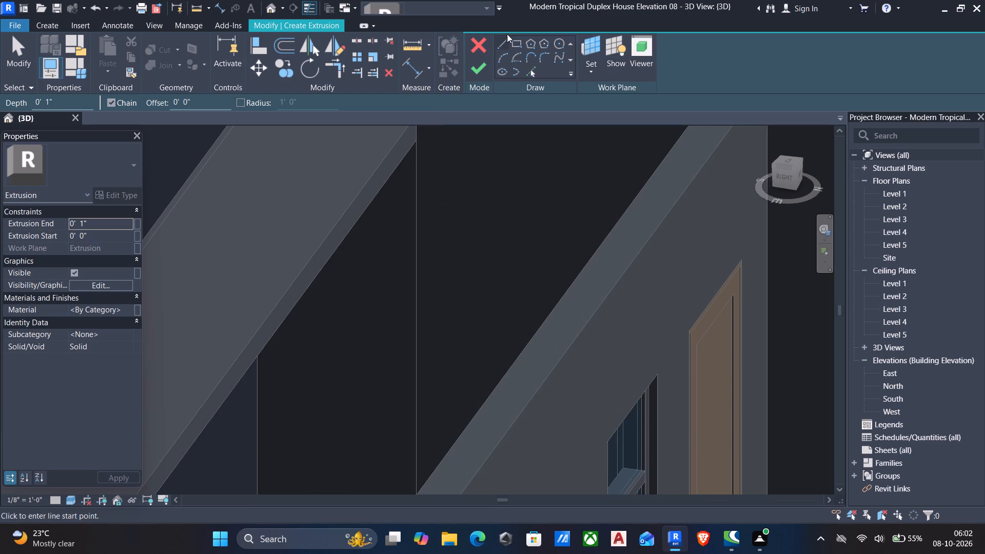
Sketch a small rectangle between the beam's top and bottom edges at its window-bay end, and finish the 1" deep extrusion.
{"action": "left_click", "coordinate": [512, 42]}
{"action": "scroll", "coordinate": [391, 172], "scroll_direction": "down", "scroll_amount": 1}
{"action": "middle_click", "coordinate": [390, 173]}
{"action": "middle_click_drag", "start_coordinate": [389, 177], "coordinate": [386, 185]}
{"action": "scroll", "coordinate": [386, 212], "scroll_direction": "up", "scroll_amount": 1}
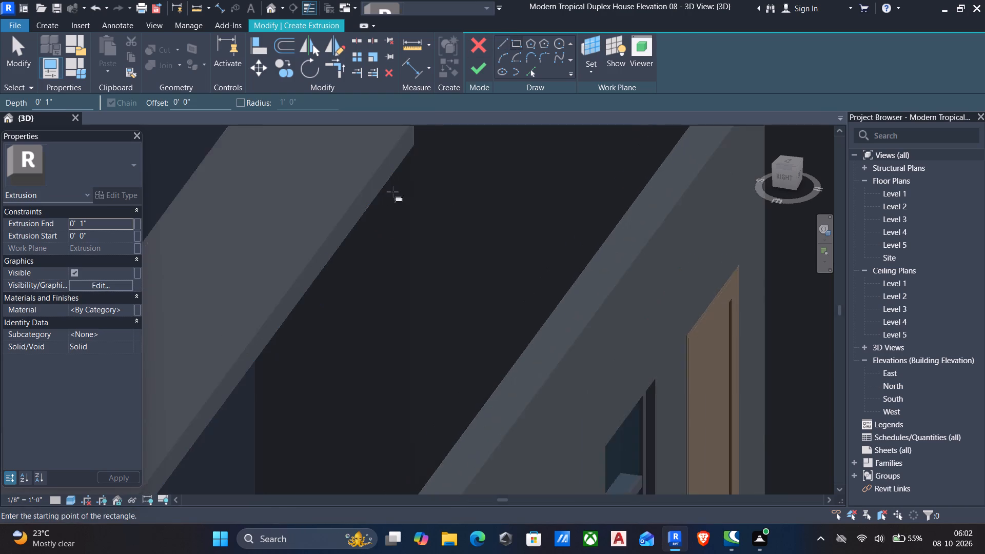
{"action": "scroll", "coordinate": [392, 192], "scroll_direction": "up", "scroll_amount": 1}
{"action": "scroll", "coordinate": [397, 176], "scroll_direction": "down", "scroll_amount": 3}
{"action": "middle_click_drag", "start_coordinate": [392, 195], "coordinate": [389, 260]}
{"action": "scroll", "coordinate": [396, 214], "scroll_direction": "up", "scroll_amount": 6}
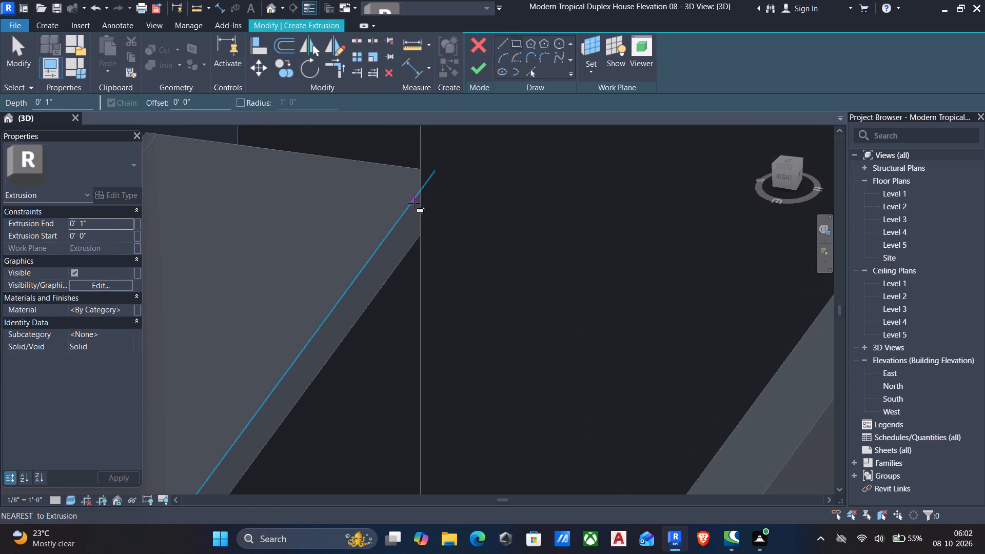
{"action": "left_click", "coordinate": [417, 195]}
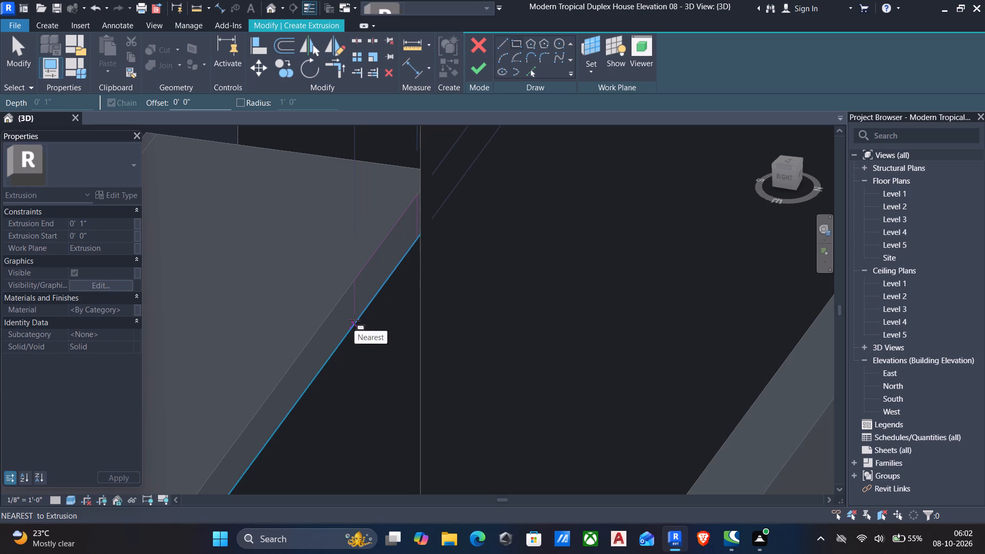
{"action": "left_click", "coordinate": [354, 320]}
{"action": "left_click", "coordinate": [474, 70]}
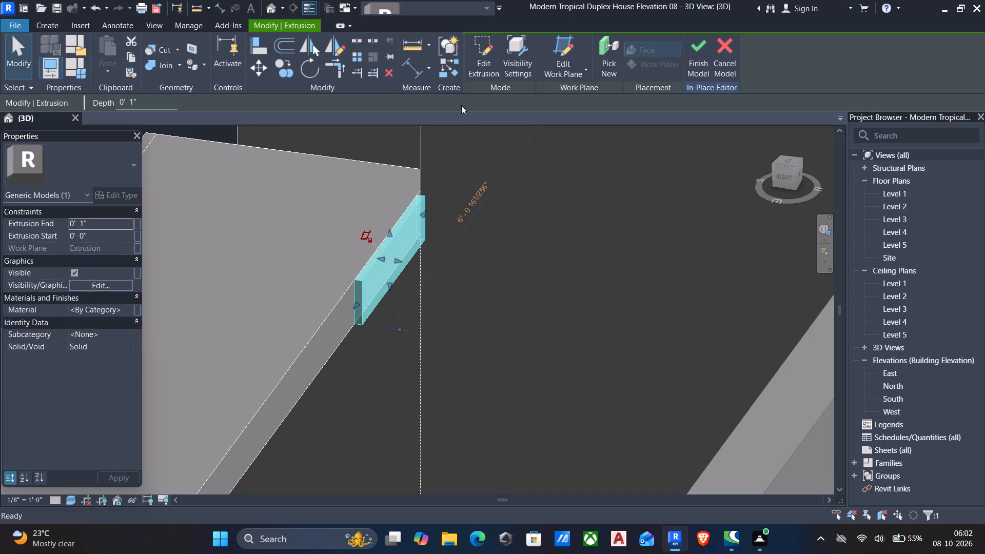
Align the new porch extrusion's outer face to the door wall's porch-side face so that it spans from the beam to the wall.
{"action": "scroll", "coordinate": [460, 113], "scroll_direction": "down", "scroll_amount": 5}
{"action": "scroll", "coordinate": [457, 117], "scroll_direction": "up", "scroll_amount": 5}
{"action": "scroll", "coordinate": [456, 127], "scroll_direction": "down", "scroll_amount": 6}
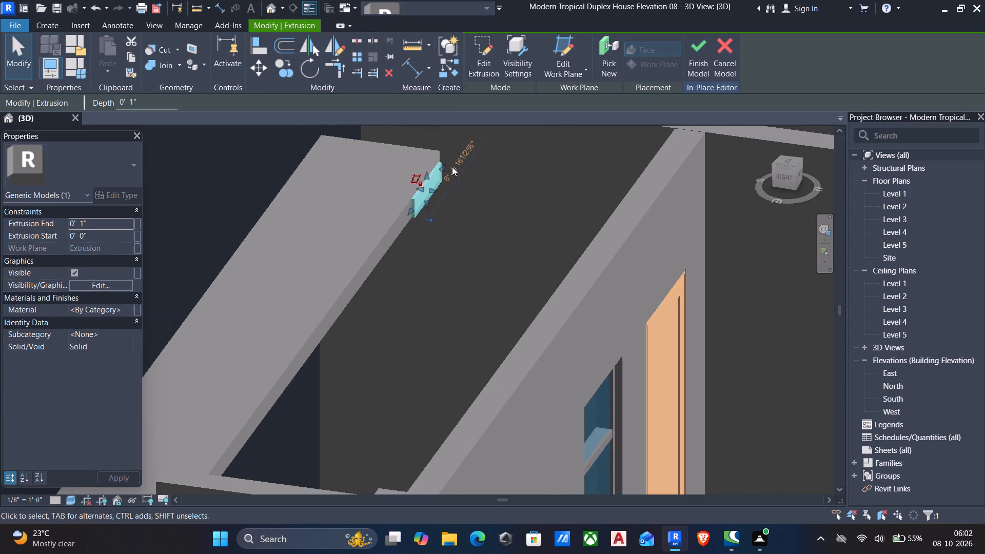
{"action": "scroll", "coordinate": [448, 183], "scroll_direction": "down", "scroll_amount": 4}
{"action": "middle_click_drag", "start_coordinate": [448, 193], "coordinate": [513, 267], "text": "shift"}
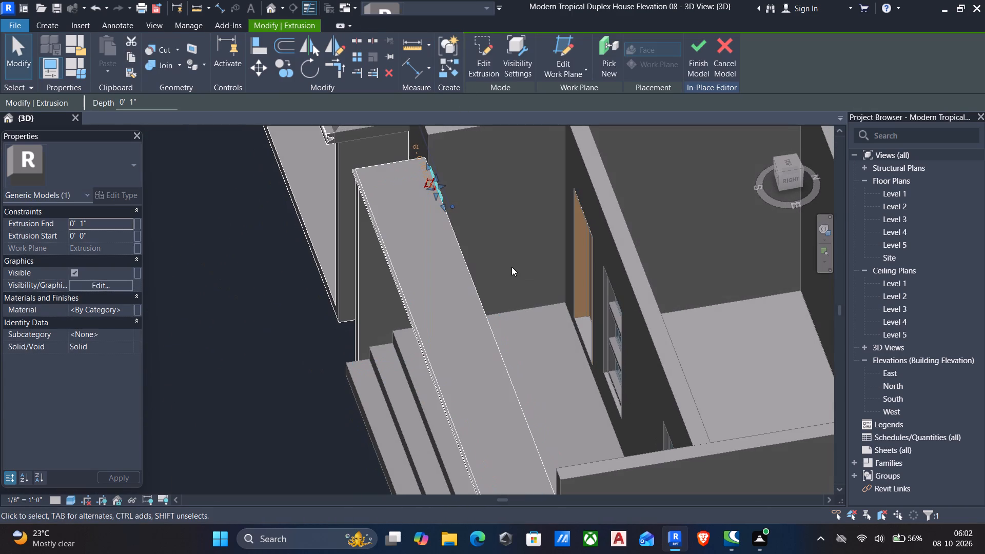
{"action": "key", "text": "a"}
{"action": "key", "text": "l"}
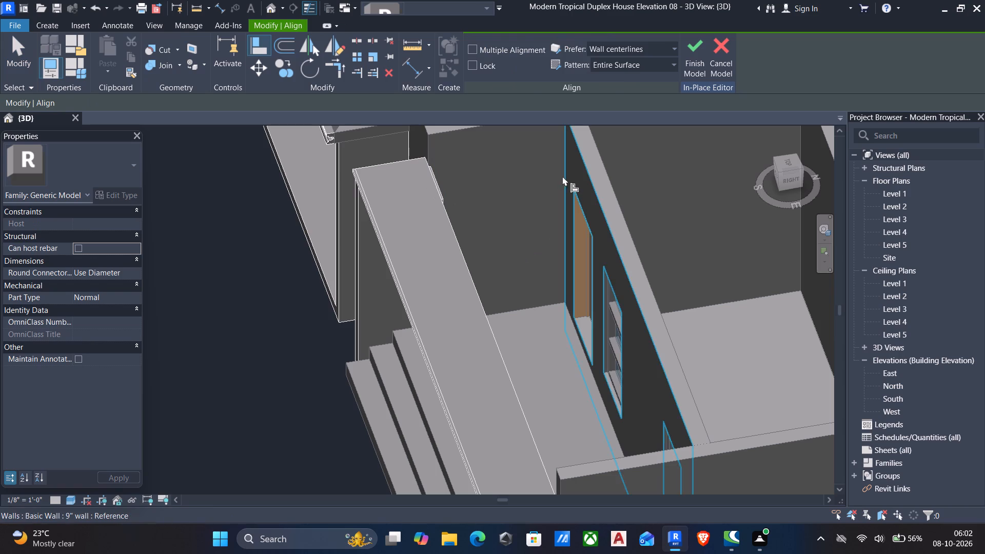
{"action": "left_click", "coordinate": [580, 164]}
{"action": "scroll", "coordinate": [566, 183], "scroll_direction": "down", "scroll_amount": 5}
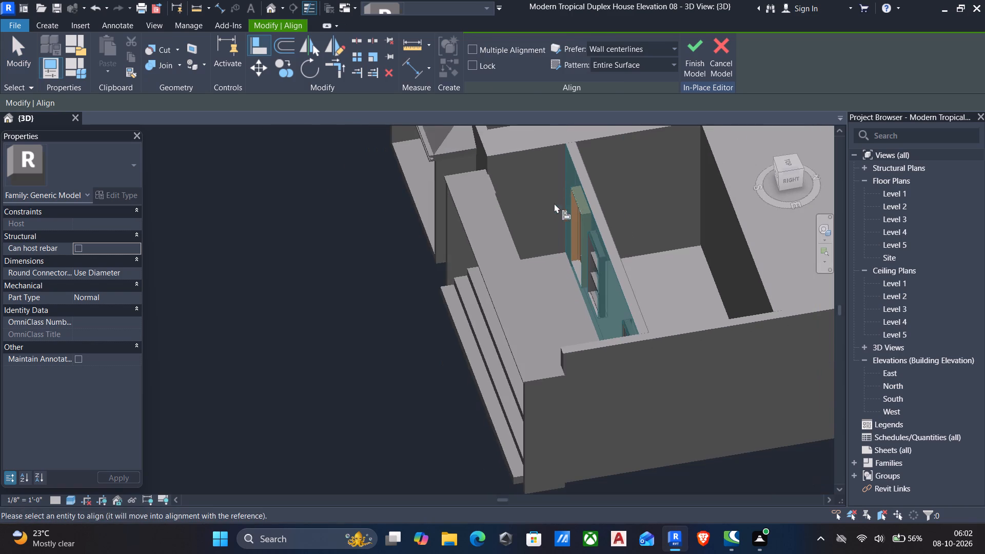
{"action": "middle_click_drag", "start_coordinate": [536, 216], "coordinate": [477, 175], "text": "shift"}
{"action": "scroll", "coordinate": [477, 174], "scroll_direction": "up", "scroll_amount": 7}
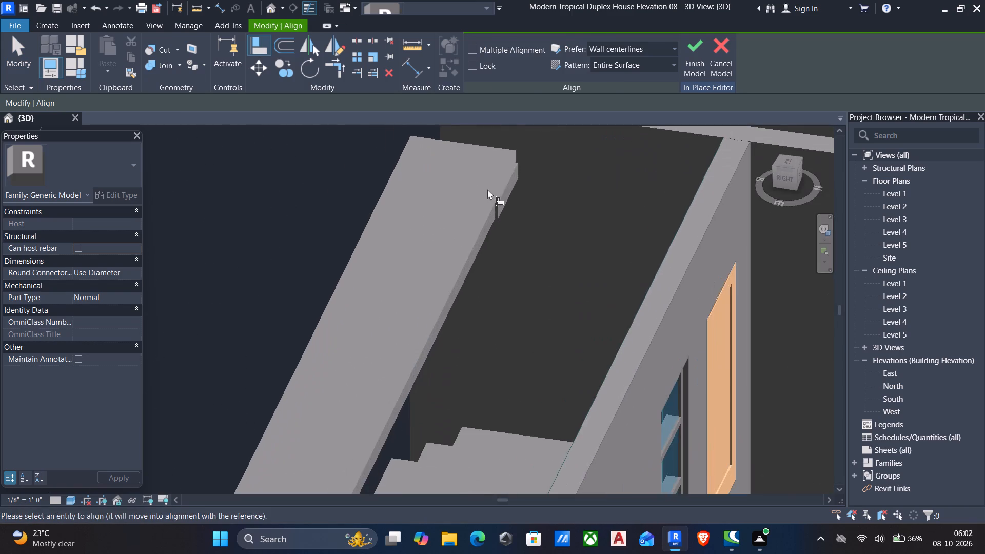
{"action": "scroll", "coordinate": [502, 187], "scroll_direction": "up", "scroll_amount": 6}
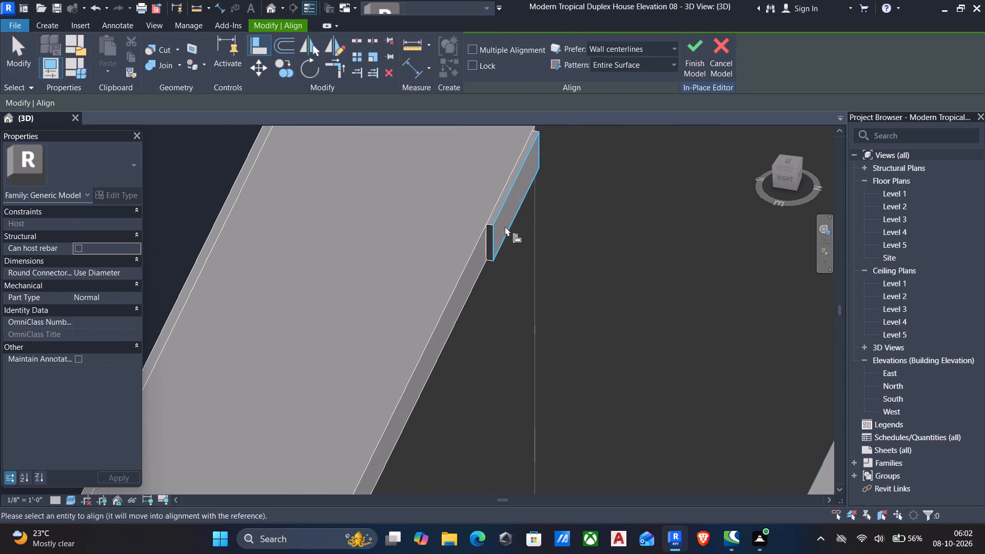
{"action": "left_click", "coordinate": [496, 237]}
{"action": "scroll", "coordinate": [496, 237], "scroll_direction": "down", "scroll_amount": 7}
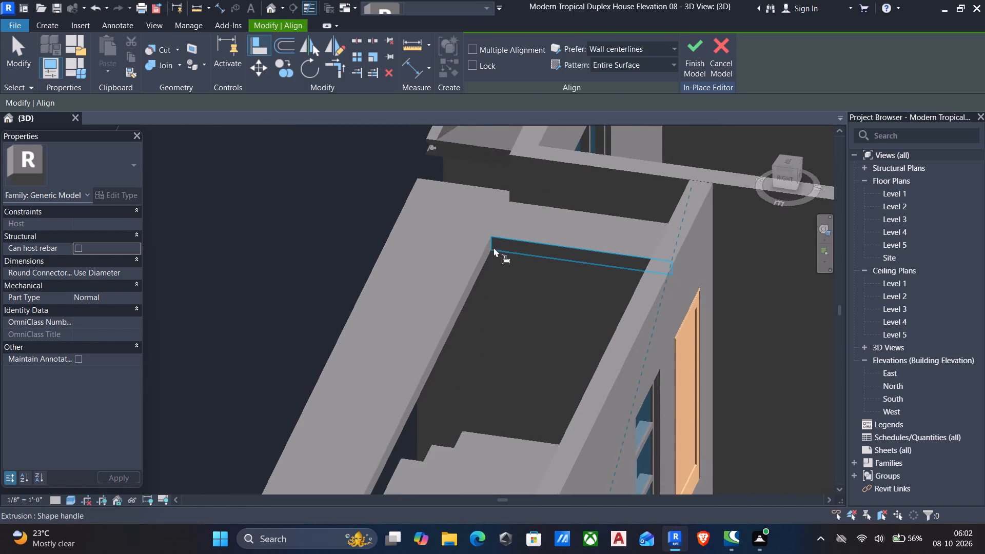
Align the extrusion's free side face to the inner face of the outer side wall, covering the whole porch as a roof slab.
{"action": "middle_click_drag", "start_coordinate": [490, 253], "coordinate": [683, 298], "text": "shift"}
{"action": "scroll", "coordinate": [685, 319], "scroll_direction": "down", "scroll_amount": 1}
{"action": "middle_click_drag", "start_coordinate": [685, 323], "coordinate": [684, 226]}
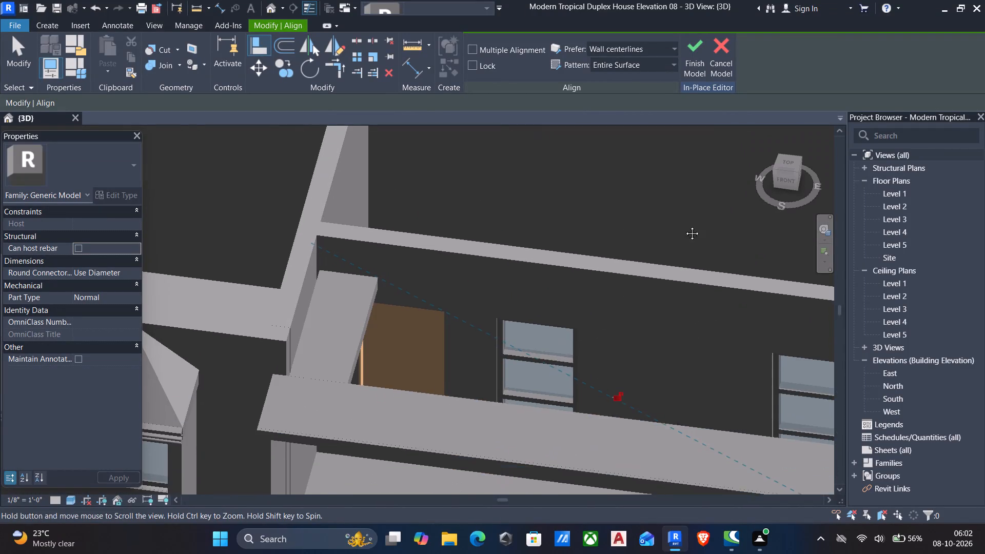
{"action": "middle_click_drag", "start_coordinate": [684, 226], "coordinate": [684, 225]}
{"action": "middle_click_drag", "start_coordinate": [666, 268], "coordinate": [645, 225]}
{"action": "middle_click_drag", "start_coordinate": [641, 236], "coordinate": [713, 263], "text": "shift"}
{"action": "scroll", "coordinate": [720, 261], "scroll_direction": "down", "scroll_amount": 3}
{"action": "scroll", "coordinate": [508, 247], "scroll_direction": "up", "scroll_amount": 1}
{"action": "scroll", "coordinate": [510, 244], "scroll_direction": "down", "scroll_amount": 5}
{"action": "middle_click_drag", "start_coordinate": [552, 256], "coordinate": [448, 241]}
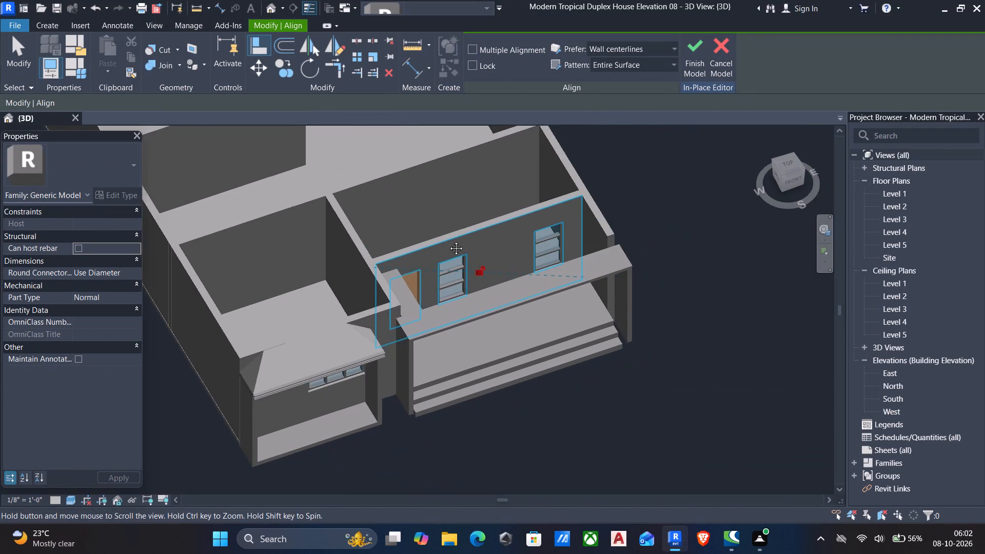
{"action": "middle_click_drag", "start_coordinate": [448, 241], "coordinate": [448, 240]}
{"action": "scroll", "coordinate": [500, 224], "scroll_direction": "up", "scroll_amount": 6}
{"action": "scroll", "coordinate": [647, 229], "scroll_direction": "up", "scroll_amount": 4}
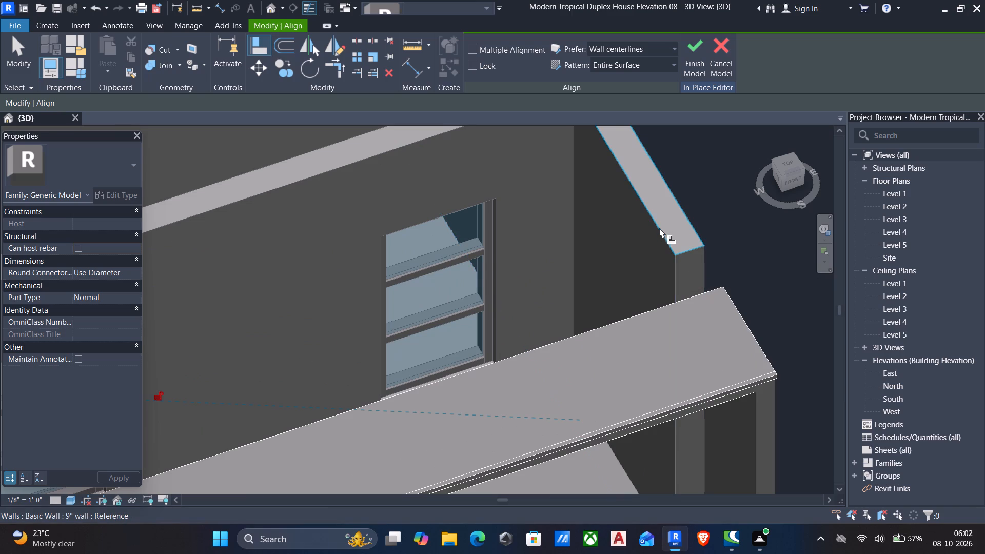
{"action": "left_click", "coordinate": [656, 231]}
{"action": "scroll", "coordinate": [633, 235], "scroll_direction": "down", "scroll_amount": 6}
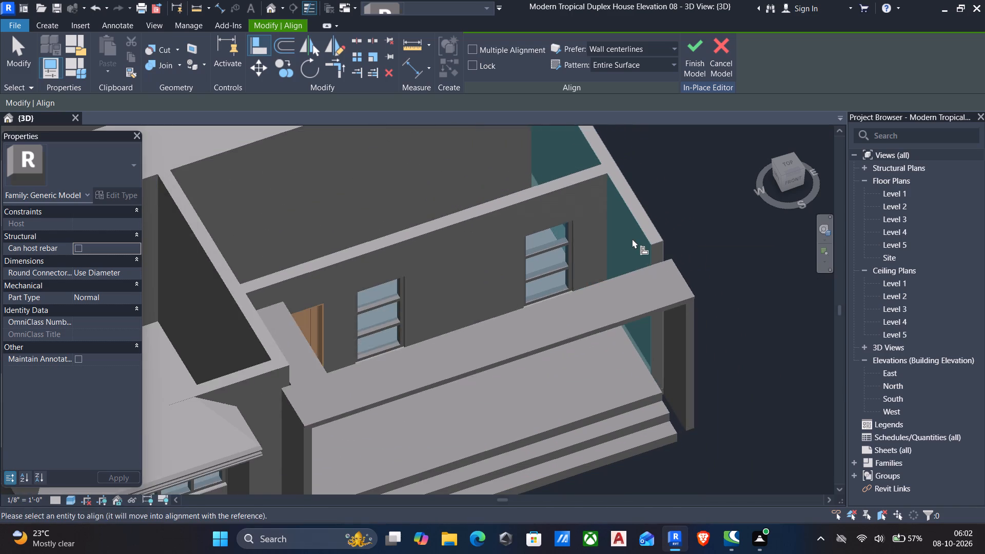
{"action": "middle_click_drag", "start_coordinate": [628, 247], "coordinate": [984, 332], "text": "shift"}
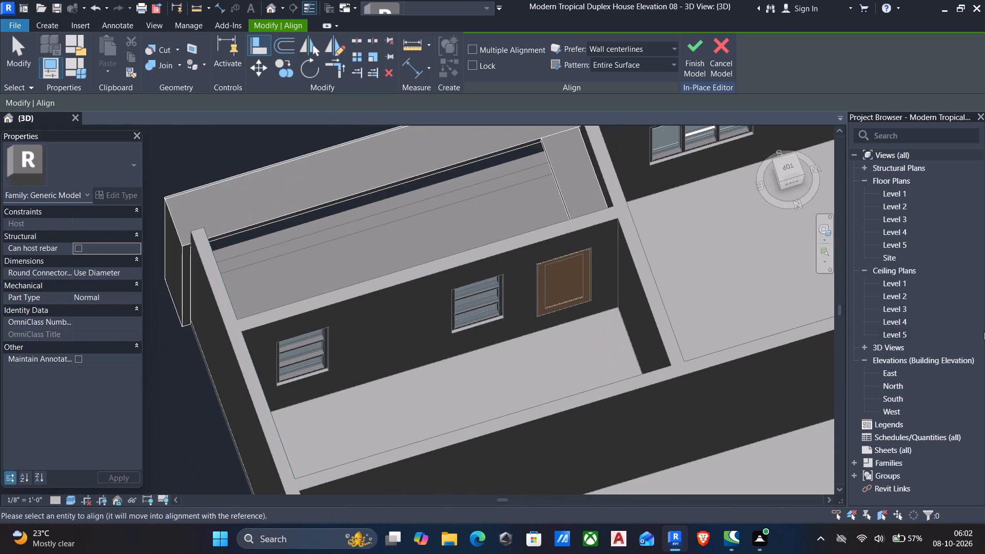
{"action": "scroll", "coordinate": [678, 288], "scroll_direction": "up", "scroll_amount": 1}
{"action": "scroll", "coordinate": [665, 299], "scroll_direction": "down", "scroll_amount": 1}
{"action": "middle_click_drag", "start_coordinate": [662, 304], "coordinate": [711, 233], "text": "shift"}
{"action": "middle_click_drag", "start_coordinate": [598, 259], "coordinate": [598, 369]}
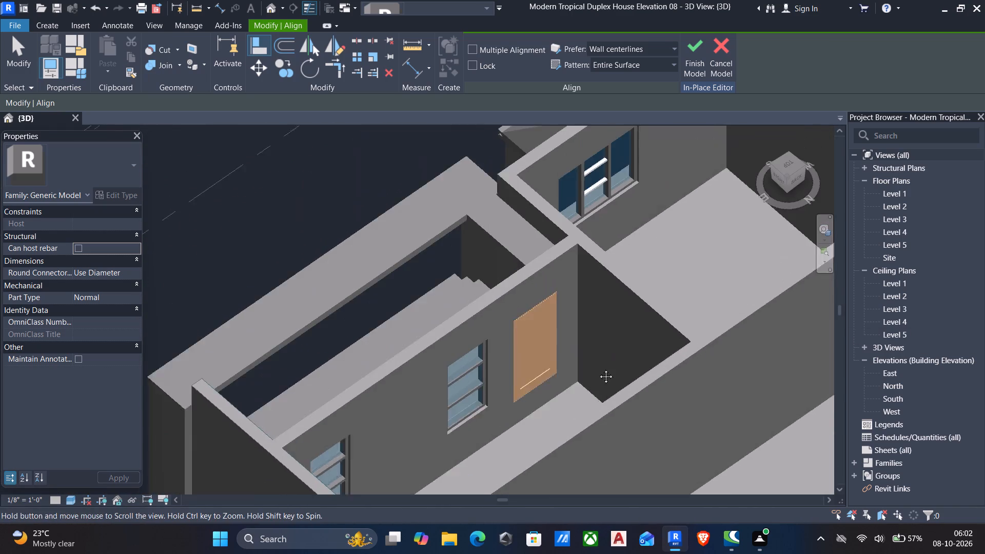
{"action": "middle_click_drag", "start_coordinate": [598, 369], "coordinate": [606, 388]}
{"action": "scroll", "coordinate": [495, 243], "scroll_direction": "up", "scroll_amount": 7}
{"action": "left_click", "coordinate": [484, 287]}
Examine the porch roof slab, the porch frame and the outer side wall from above and from the front corner.
{"action": "scroll", "coordinate": [484, 299], "scroll_direction": "down", "scroll_amount": 7}
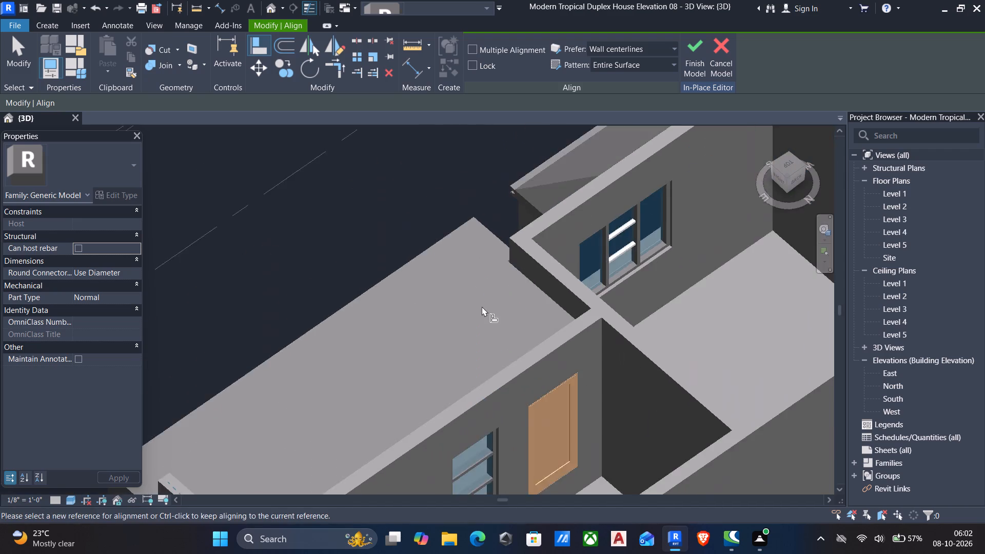
{"action": "middle_click_drag", "start_coordinate": [480, 313], "coordinate": [517, 263]}
{"action": "middle_click_drag", "start_coordinate": [500, 337], "coordinate": [543, 274]}
{"action": "middle_click_drag", "start_coordinate": [543, 274], "coordinate": [719, 321], "text": "shift"}
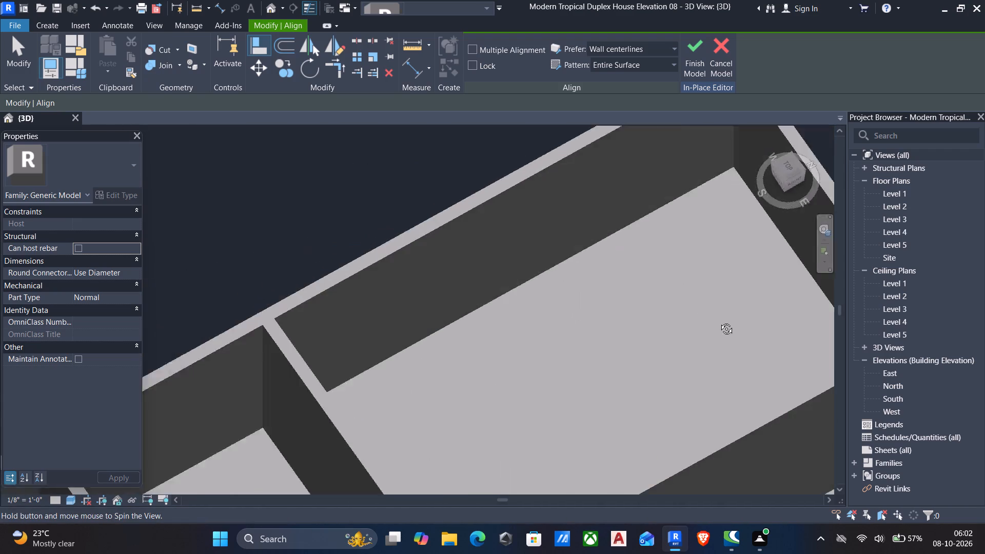
{"action": "middle_click_drag", "start_coordinate": [719, 321], "coordinate": [720, 320], "text": "shift"}
{"action": "scroll", "coordinate": [721, 318], "scroll_direction": "up", "scroll_amount": 1}
{"action": "scroll", "coordinate": [721, 318], "scroll_direction": "down", "scroll_amount": 7}
{"action": "middle_click_drag", "start_coordinate": [723, 359], "coordinate": [721, 281]}
{"action": "middle_click_drag", "start_coordinate": [700, 349], "coordinate": [658, 211]}
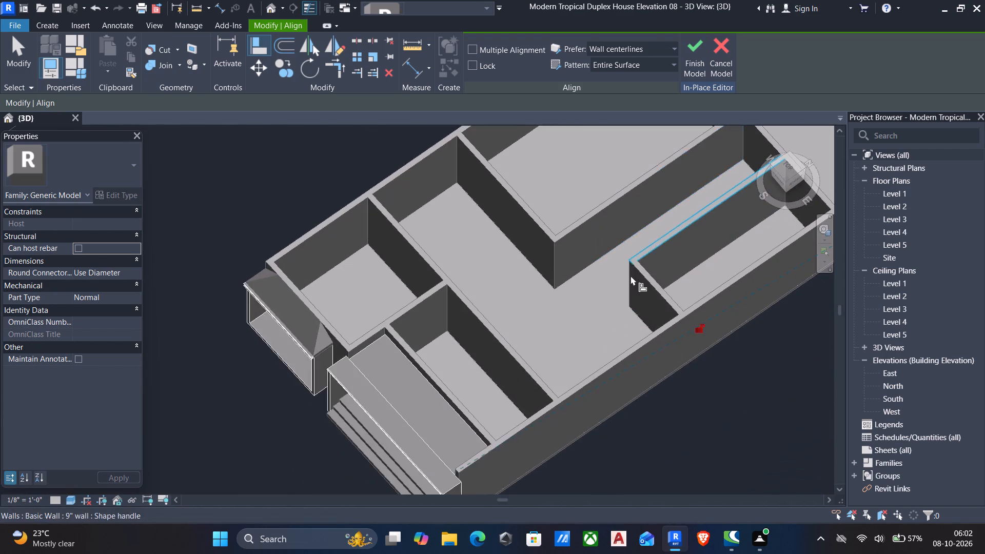
{"action": "middle_click_drag", "start_coordinate": [633, 301], "coordinate": [635, 204]}
{"action": "middle_click_drag", "start_coordinate": [554, 309], "coordinate": [546, 201]}
{"action": "middle_click_drag", "start_coordinate": [546, 201], "coordinate": [629, 121], "text": "shift"}
{"action": "scroll", "coordinate": [596, 255], "scroll_direction": "down", "scroll_amount": 3}
{"action": "middle_click_drag", "start_coordinate": [603, 299], "coordinate": [554, 254], "text": "shift"}
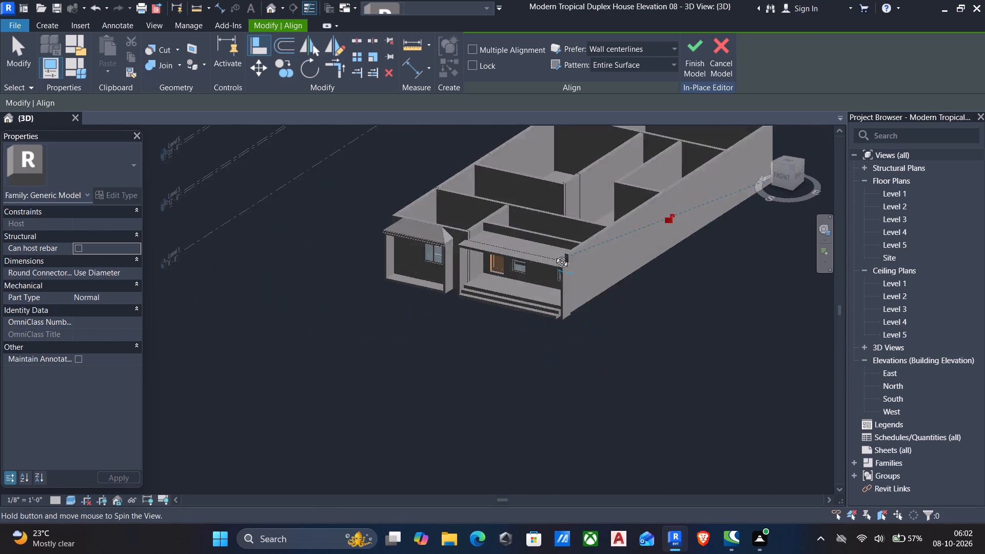
{"action": "middle_click_drag", "start_coordinate": [554, 254], "coordinate": [548, 249], "text": "shift"}
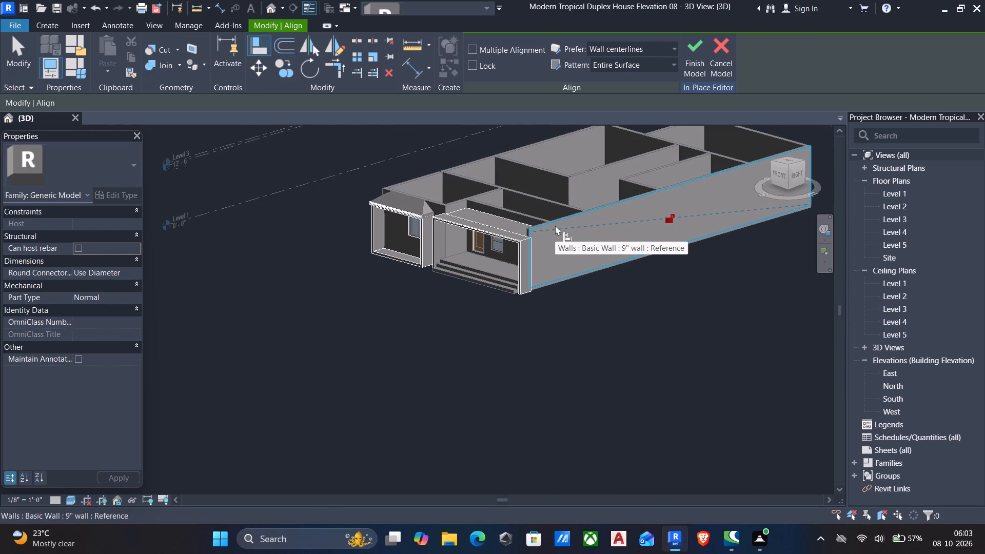
{"action": "scroll", "coordinate": [558, 274], "scroll_direction": "up", "scroll_amount": 5}
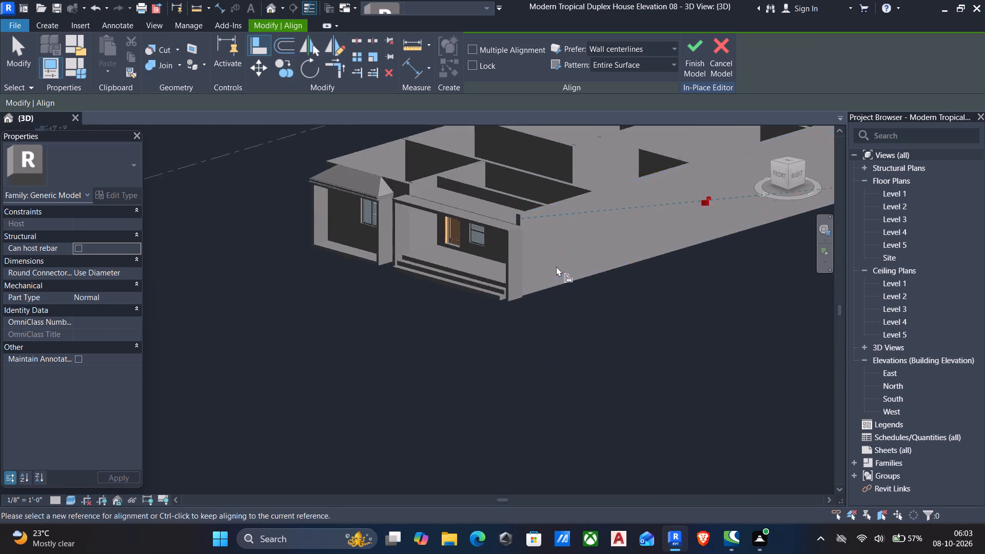
{"action": "scroll", "coordinate": [556, 266], "scroll_direction": "up", "scroll_amount": 1}
{"action": "scroll", "coordinate": [526, 219], "scroll_direction": "up", "scroll_amount": 6}
{"action": "scroll", "coordinate": [514, 219], "scroll_direction": "down", "scroll_amount": 6}
{"action": "middle_click_drag", "start_coordinate": [510, 238], "coordinate": [604, 319]}
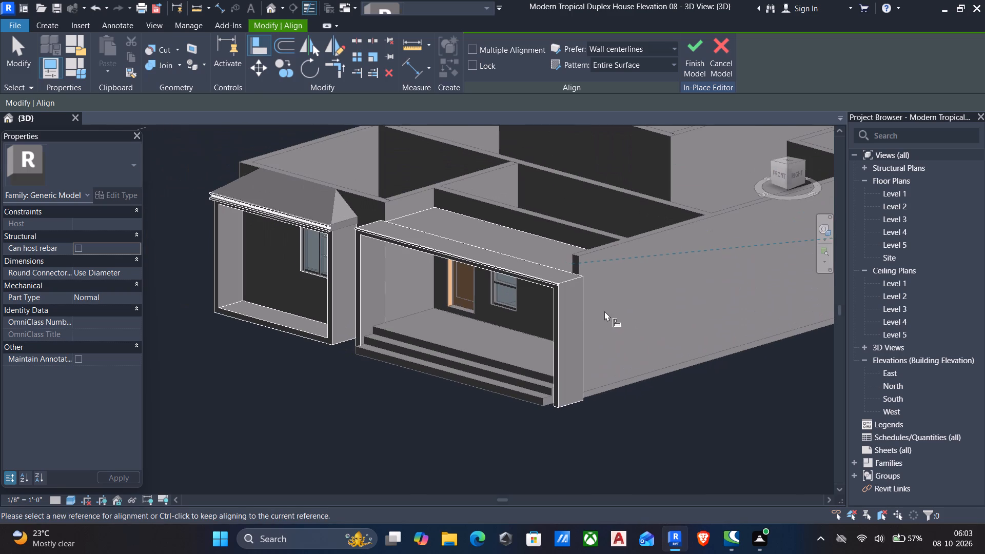
{"action": "key", "text": "Escape"}
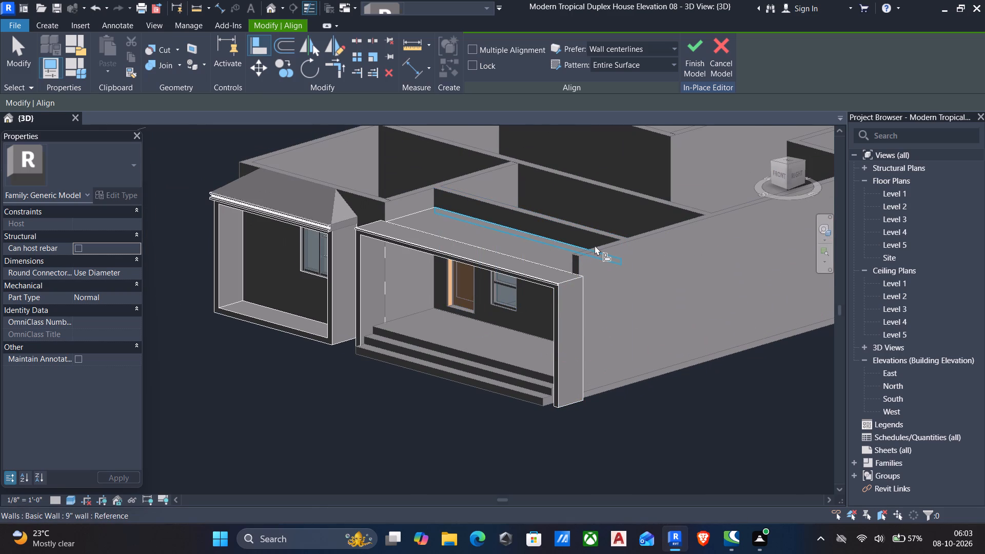
{"action": "left_click_drag", "start_coordinate": [595, 245], "coordinate": [597, 234]}
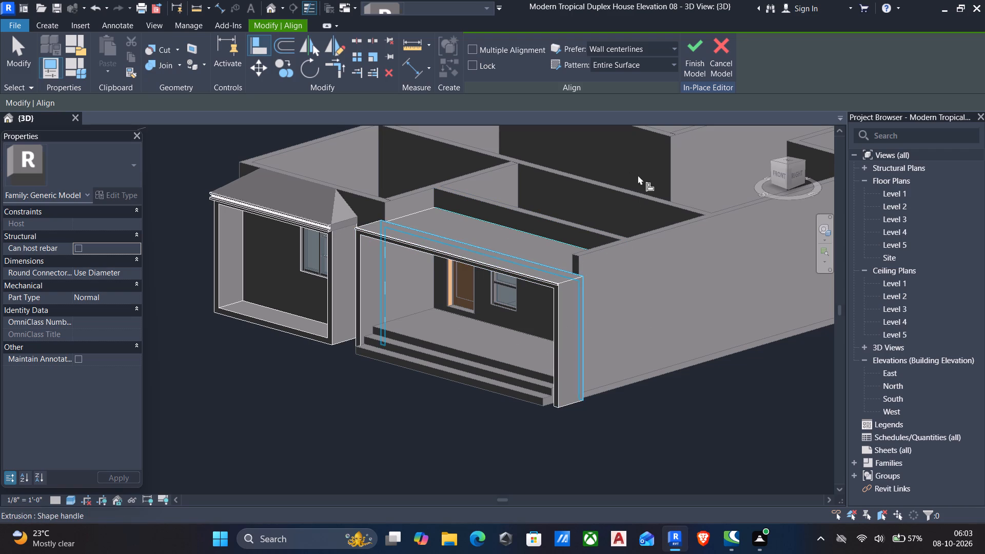
{"action": "key", "text": "Escape"}
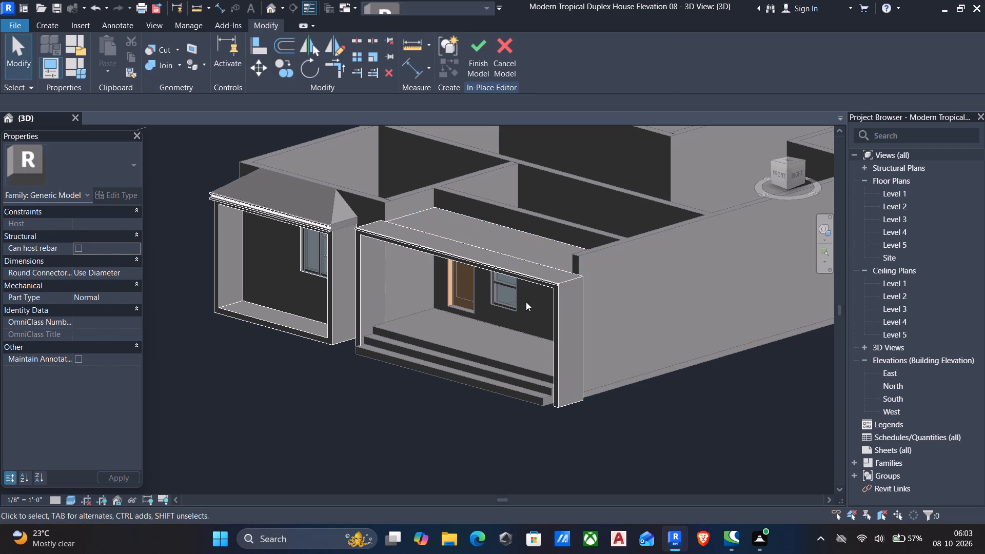
Edit the porch frame extrusion's sketch, moving the side-wall leg's outer line outward to make the leg 3'-2" wide, and finish the sketch.
{"action": "left_click", "coordinate": [558, 311]}
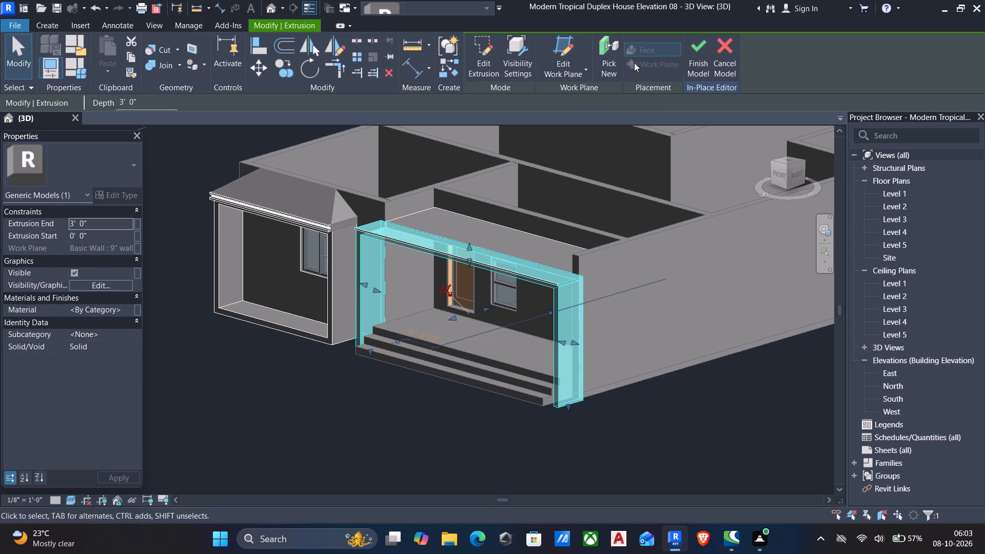
{"action": "left_click", "coordinate": [482, 48]}
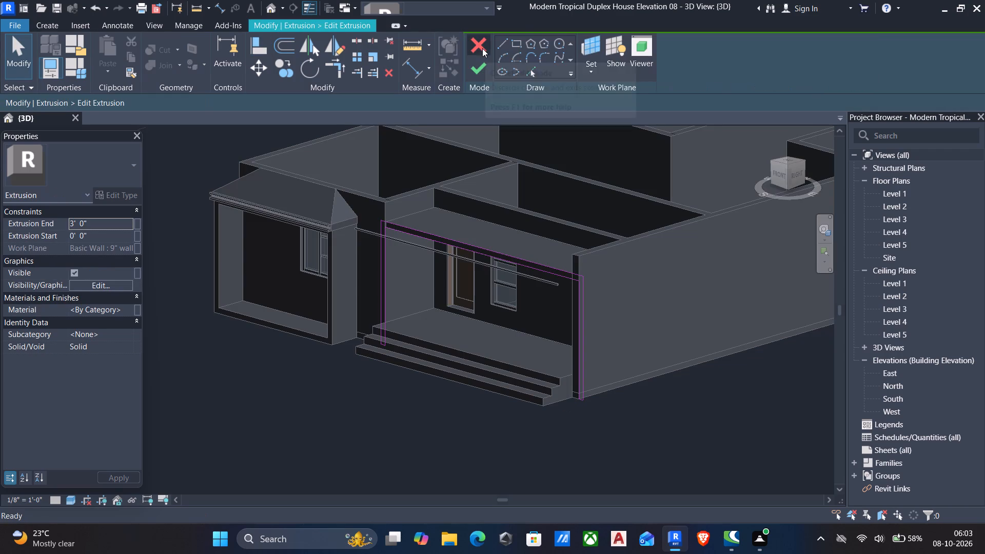
{"action": "left_click", "coordinate": [800, 179]}
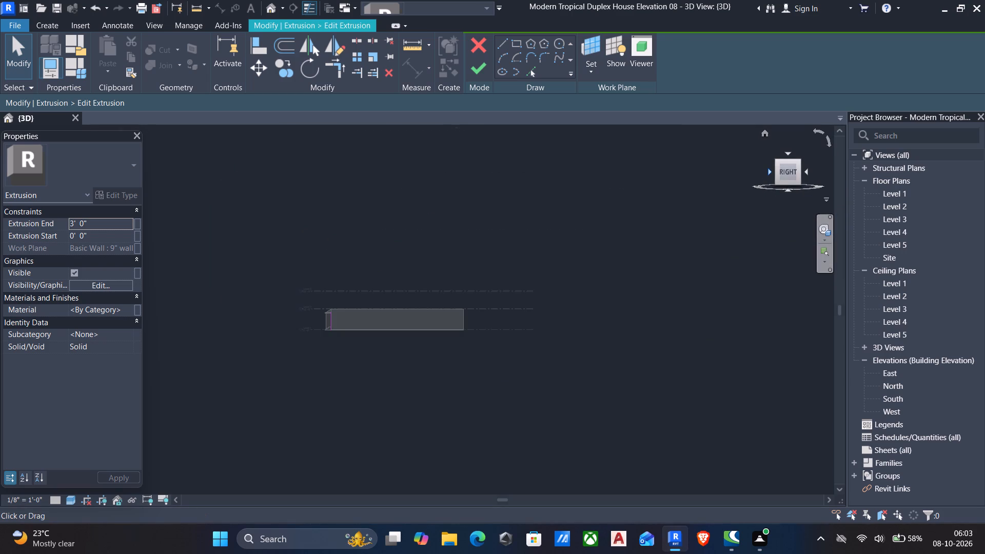
{"action": "scroll", "coordinate": [750, 184], "scroll_direction": "down", "scroll_amount": 5}
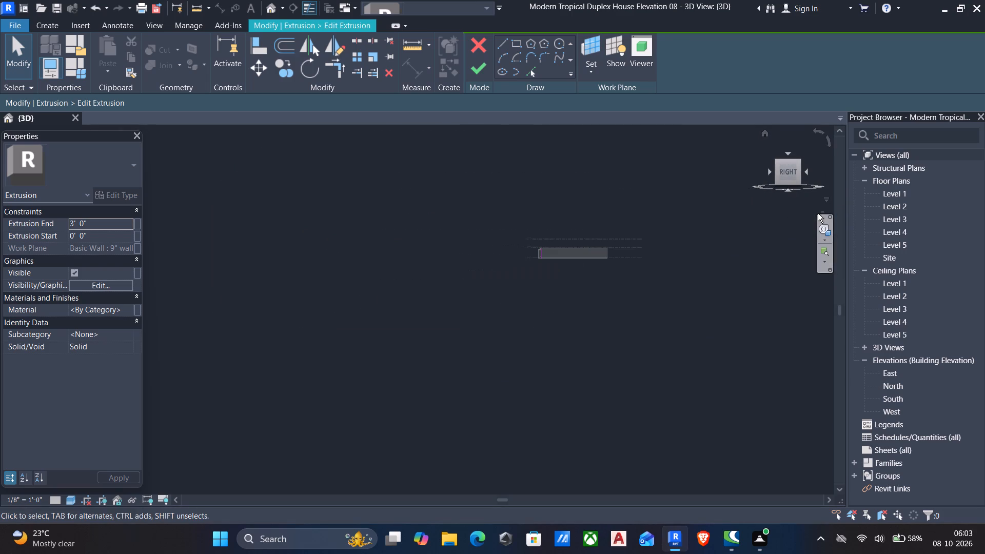
{"action": "scroll", "coordinate": [733, 197], "scroll_direction": "down", "scroll_amount": 6}
{"action": "middle_click_drag", "start_coordinate": [704, 220], "coordinate": [801, 295], "text": "shift"}
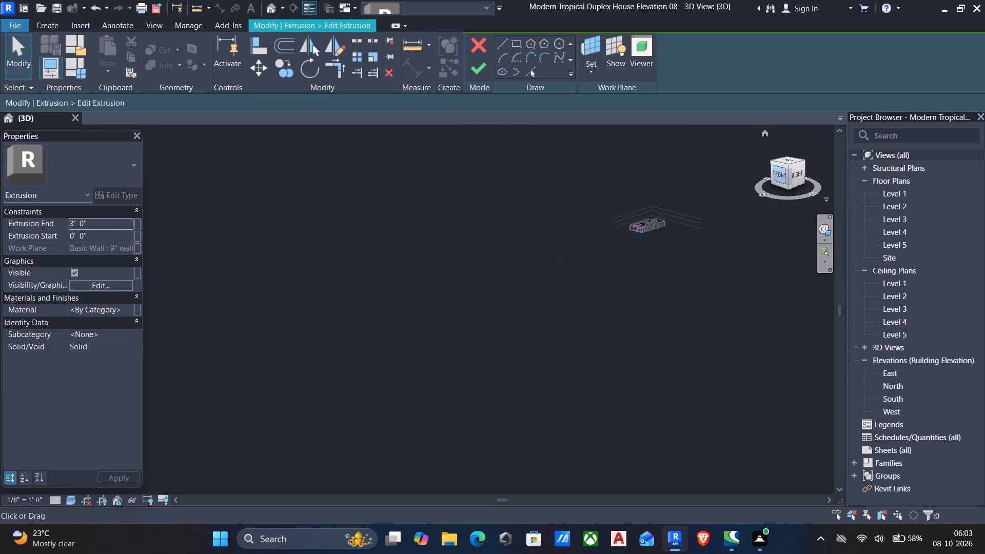
{"action": "left_click", "coordinate": [776, 177]}
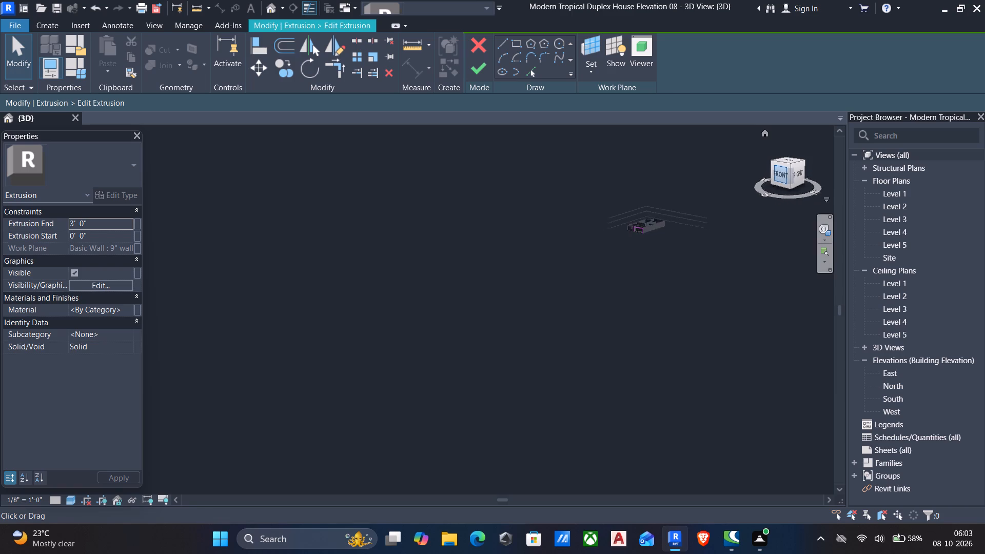
{"action": "scroll", "coordinate": [466, 313], "scroll_direction": "up", "scroll_amount": 7}
{"action": "scroll", "coordinate": [351, 348], "scroll_direction": "up", "scroll_amount": 5}
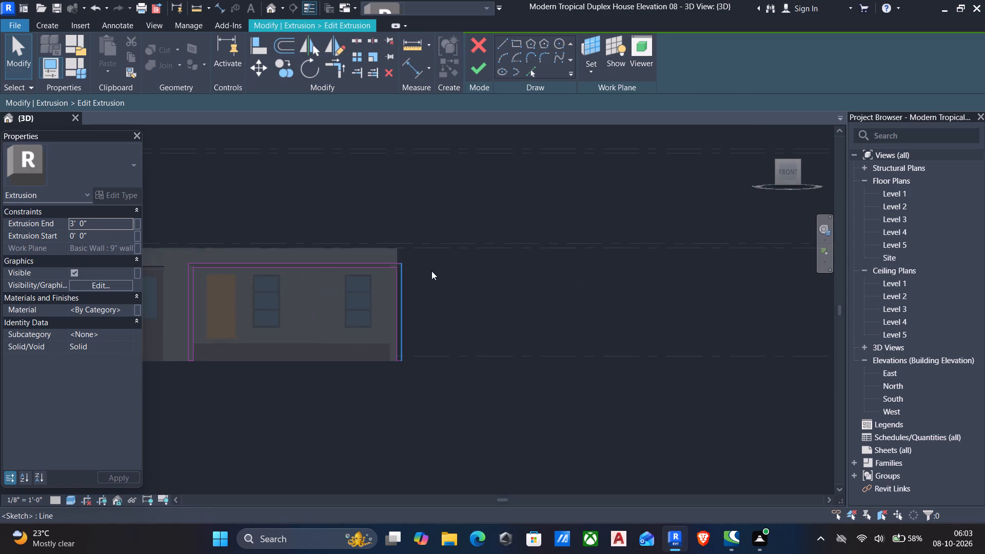
{"action": "scroll", "coordinate": [417, 302], "scroll_direction": "up", "scroll_amount": 4}
{"action": "left_click", "coordinate": [395, 313]}
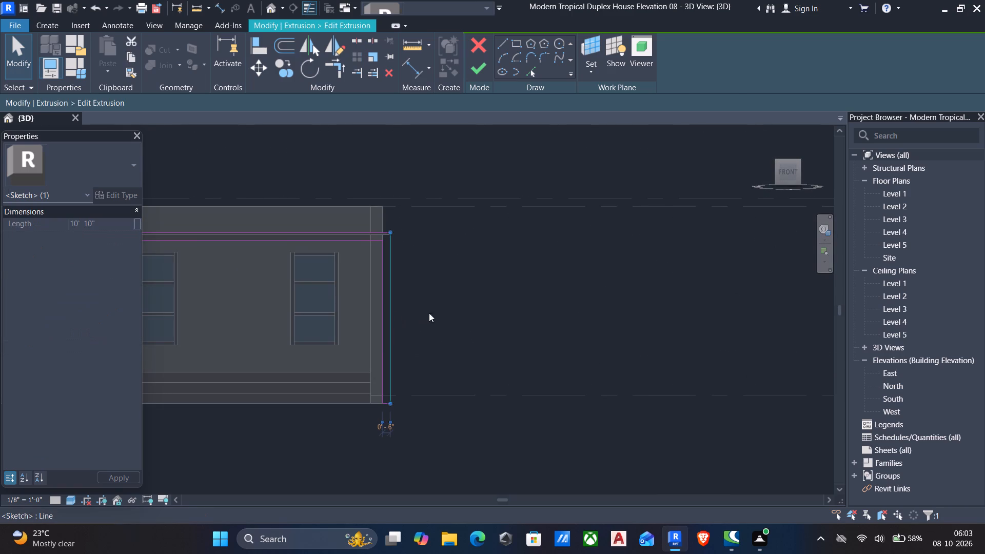
{"action": "key", "text": "Right"}
{"action": "key", "text": "Right"}
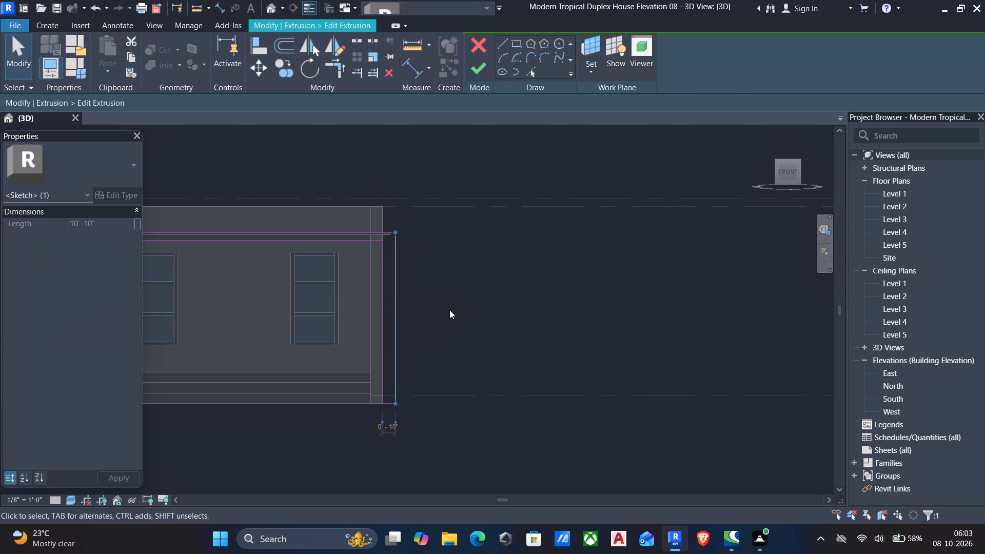
{"action": "key", "text": "Right"}
{"action": "key", "text": "Right"}
{"action": "key", "text": "Right"}
{"action": "key", "text": "Right"}
{"action": "key", "text": "Right"}
{"action": "key", "text": "Right"}
{"action": "key", "text": "Right"}
{"action": "key", "text": "Right"}
{"action": "key", "text": "Right"}
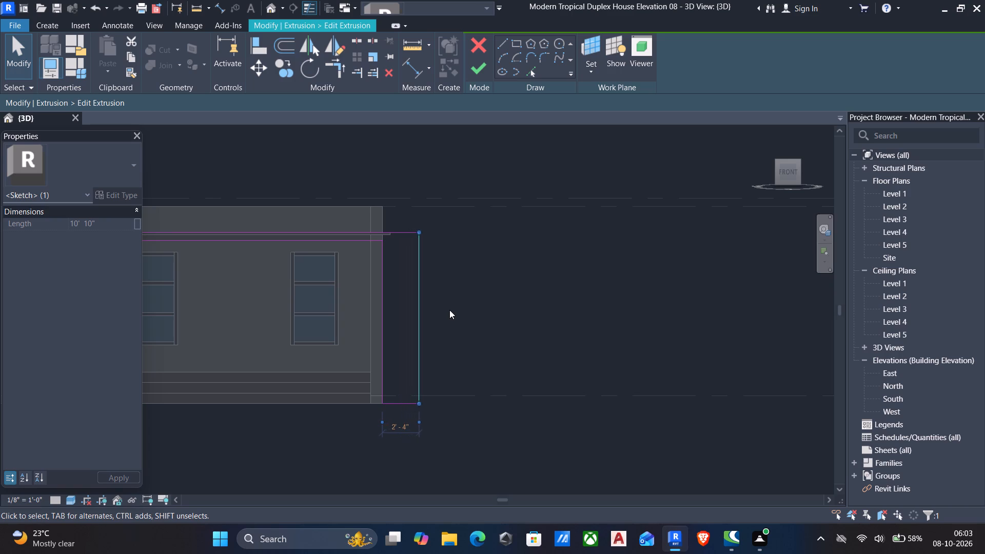
{"action": "key", "text": "Right"}
{"action": "key", "text": "Right"}
{"action": "key", "text": "Right"}
{"action": "key", "text": "Right"}
{"action": "key", "text": "Right"}
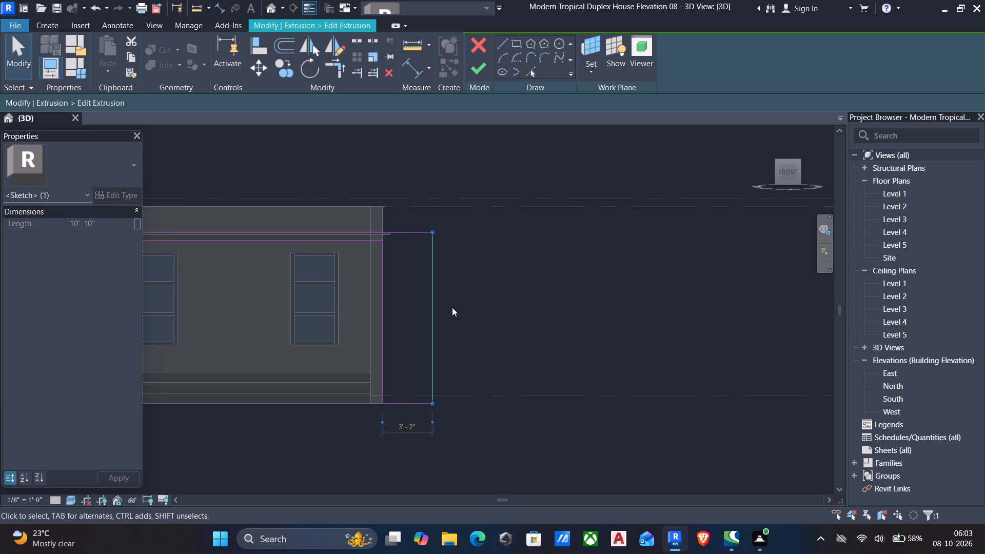
{"action": "left_click", "coordinate": [479, 71]}
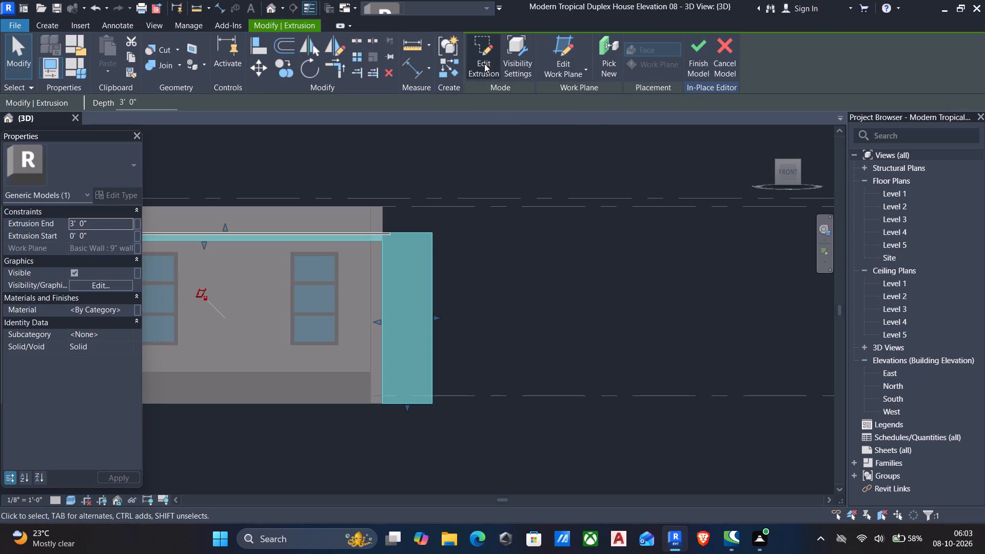
Edit the porch frame extrusion's sketch, moving the outer leg's inner line outward to make the leg 6" wide, and finish the model.
{"action": "left_click", "coordinate": [483, 58]}
{"action": "scroll", "coordinate": [388, 312], "scroll_direction": "up", "scroll_amount": 4}
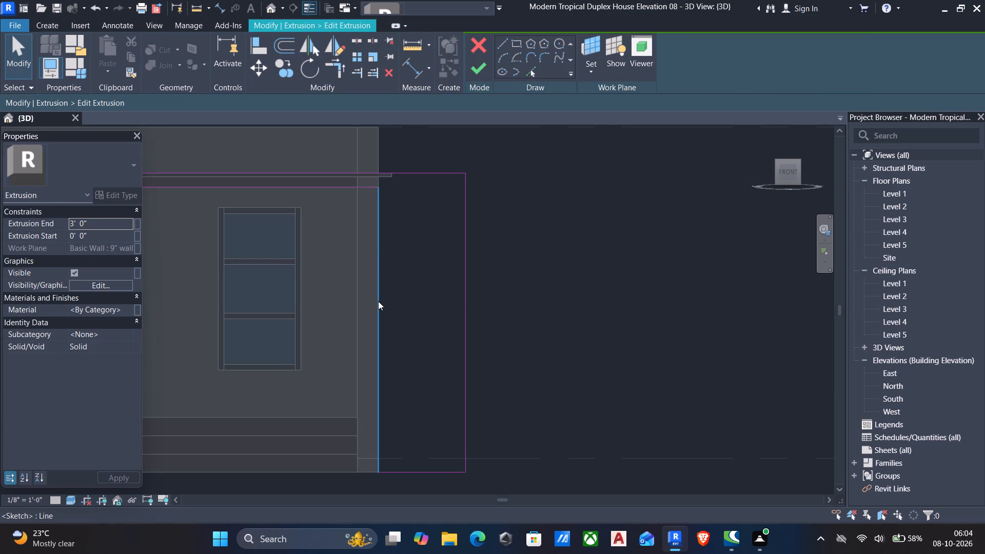
{"action": "left_click", "coordinate": [378, 301]}
{"action": "key", "text": "Right"}
{"action": "key", "text": "Right"}
{"action": "key", "text": "Right"}
{"action": "key", "text": "Right"}
{"action": "key", "text": "Right"}
{"action": "key", "text": "Right"}
{"action": "key", "text": "Right"}
{"action": "key", "text": "Right"}
{"action": "key", "text": "Right"}
{"action": "key", "text": "Right"}
{"action": "key", "text": "Right"}
{"action": "key", "text": "Right"}
{"action": "key", "text": "Right"}
{"action": "key", "text": "Right"}
{"action": "key", "text": "Right"}
{"action": "key", "text": "Right"}
{"action": "key", "text": "Right"}
{"action": "key", "text": "Right"}
{"action": "key", "text": "Right"}
{"action": "key", "text": "Right"}
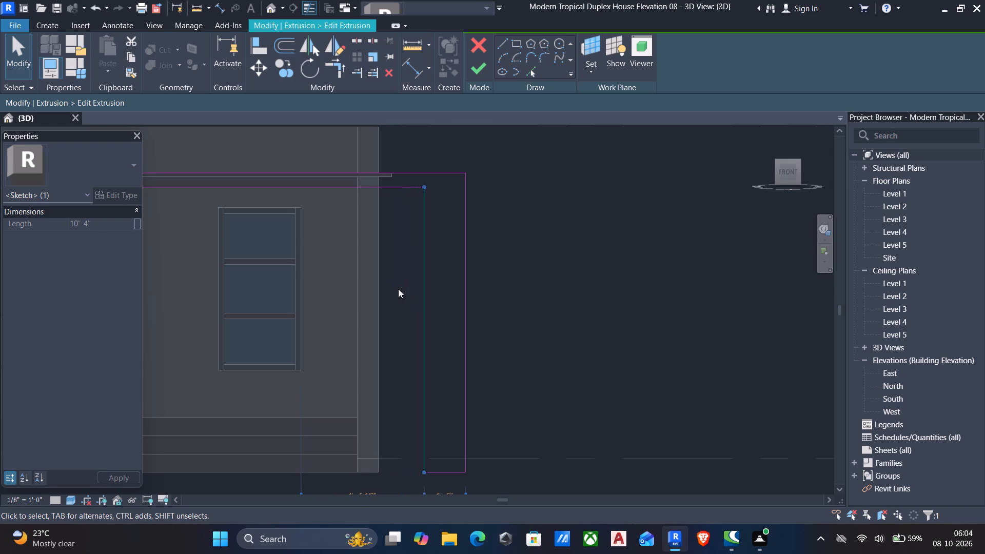
{"action": "key", "text": "Right"}
{"action": "key", "text": "Right"}
{"action": "scroll", "coordinate": [454, 422], "scroll_direction": "down", "scroll_amount": 4}
{"action": "scroll", "coordinate": [457, 460], "scroll_direction": "up", "scroll_amount": 6}
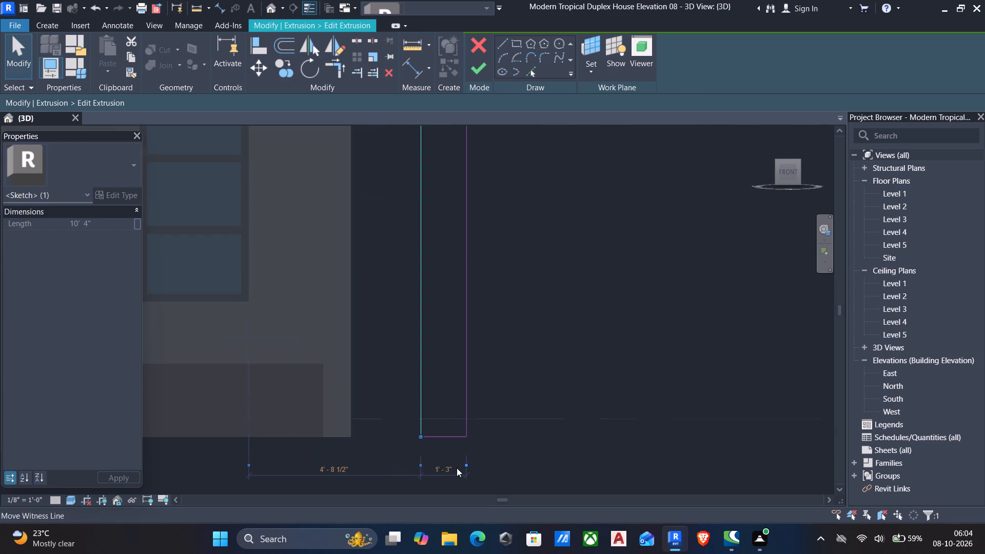
{"action": "left_click", "coordinate": [454, 465]}
{"action": "key", "text": "6"}
{"action": "key", "text": "shift+quotedbl"}
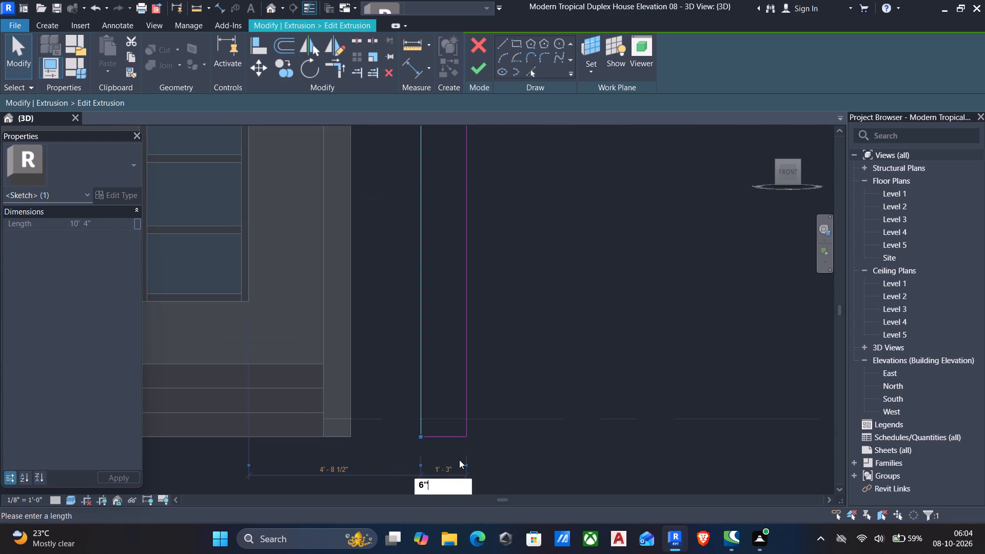
{"action": "key", "text": "Return"}
{"action": "left_click", "coordinate": [487, 67]}
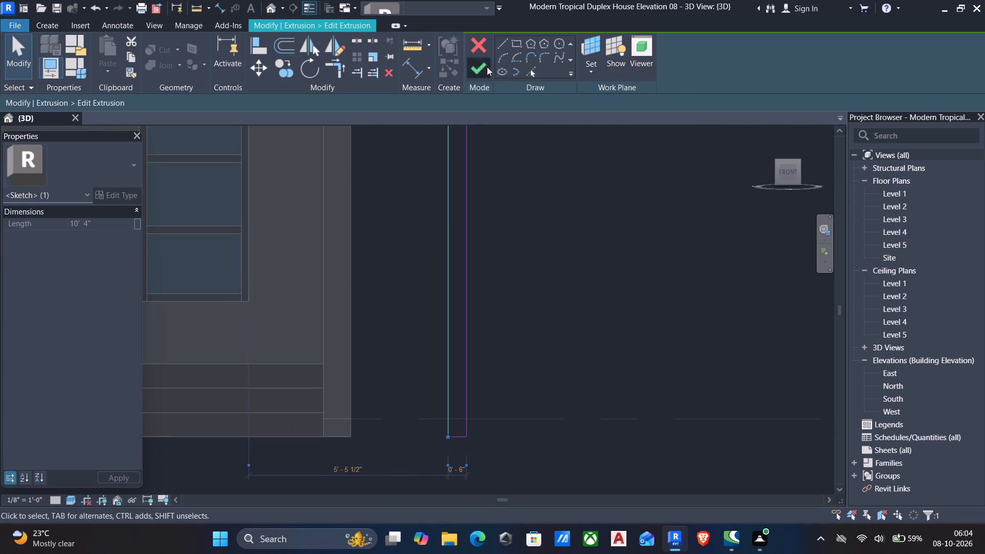
{"action": "scroll", "coordinate": [555, 205], "scroll_direction": "down", "scroll_amount": 6}
{"action": "middle_click_drag", "start_coordinate": [550, 242], "coordinate": [547, 275]}
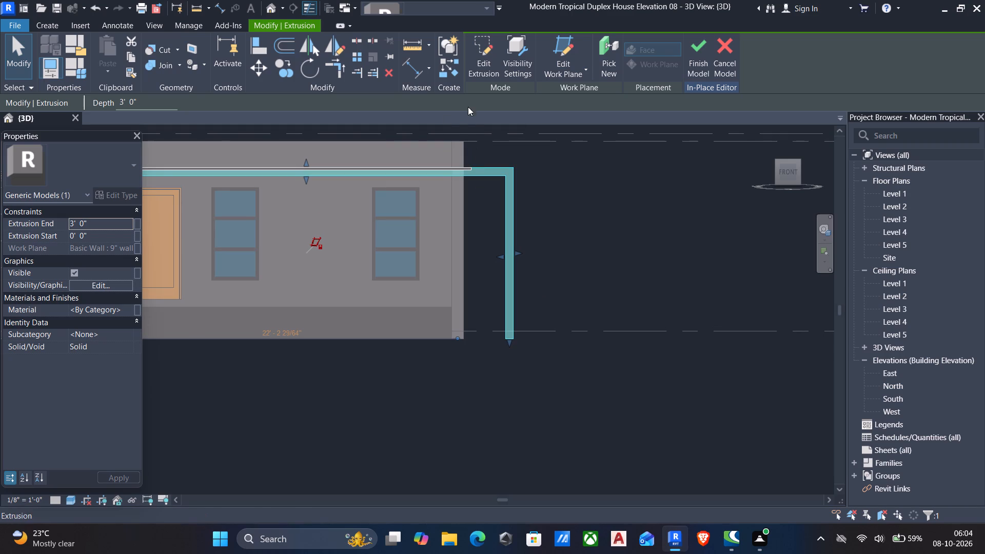
{"action": "left_click", "coordinate": [694, 47]}
Align the porch roof slab's free side face to the outer face of the porch frame's outer leg.
{"action": "scroll", "coordinate": [666, 183], "scroll_direction": "down", "scroll_amount": 4}
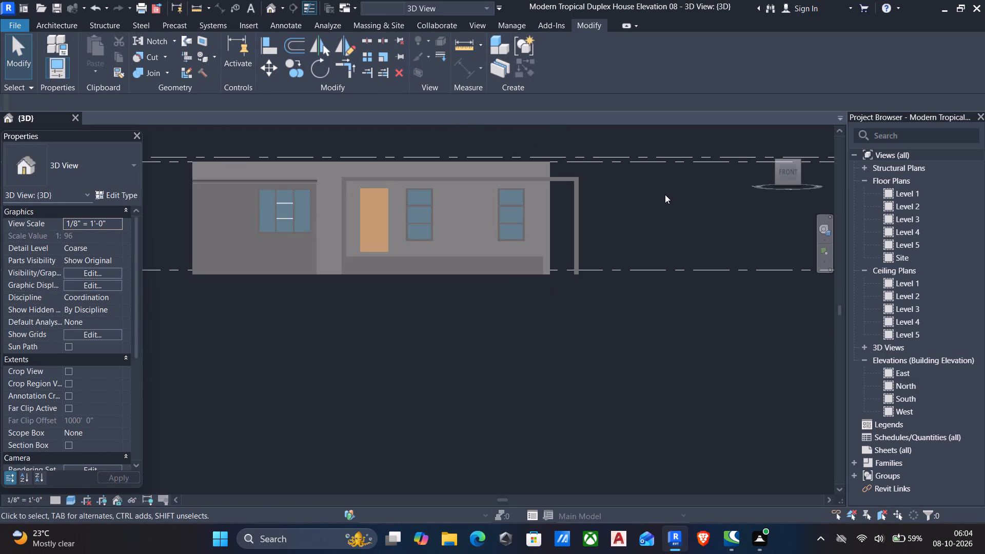
{"action": "middle_click_drag", "start_coordinate": [664, 196], "coordinate": [641, 231], "text": "shift"}
{"action": "scroll", "coordinate": [639, 230], "scroll_direction": "up", "scroll_amount": 5}
{"action": "scroll", "coordinate": [624, 246], "scroll_direction": "down", "scroll_amount": 1}
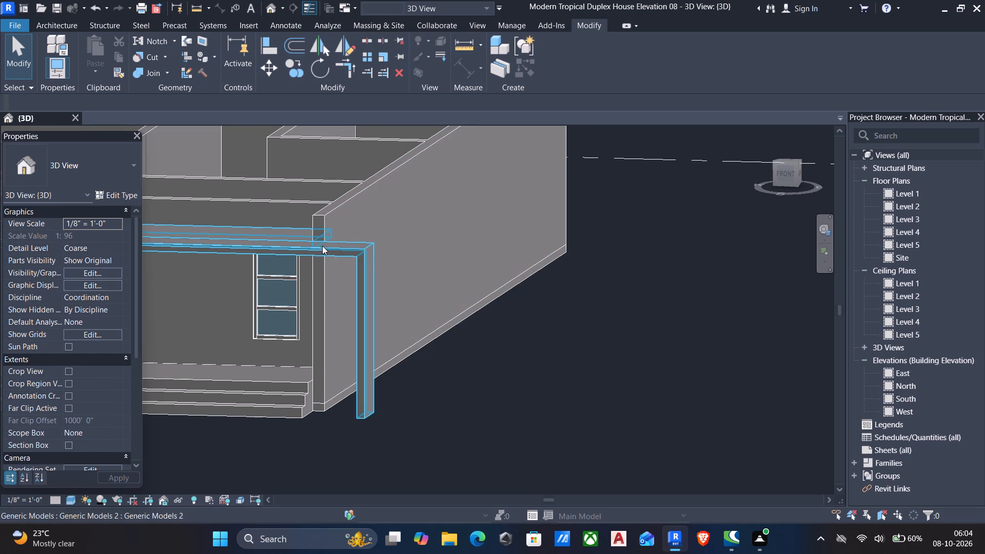
{"action": "key", "text": "a"}
{"action": "key", "text": "l"}
{"action": "scroll", "coordinate": [372, 273], "scroll_direction": "up", "scroll_amount": 3}
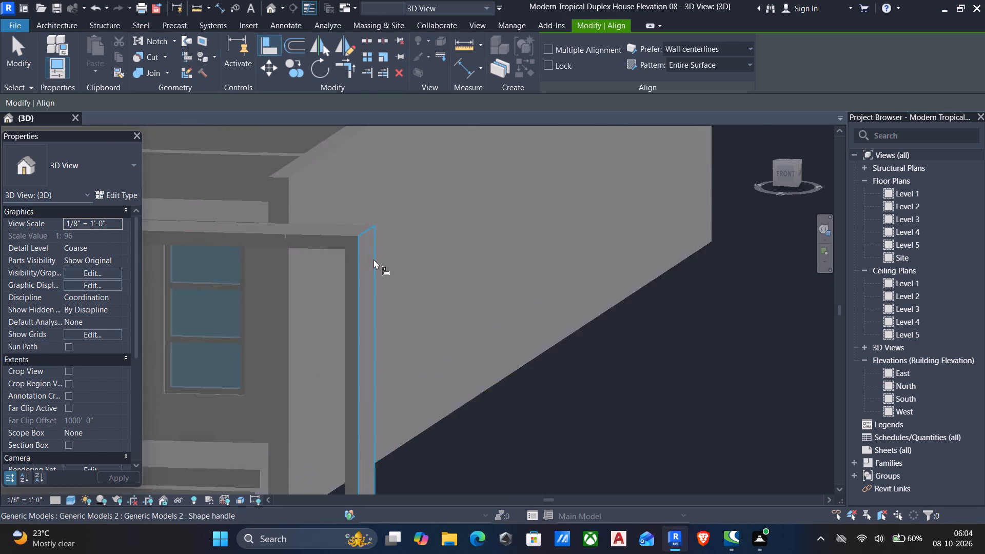
{"action": "scroll", "coordinate": [373, 259], "scroll_direction": "up", "scroll_amount": 2}
{"action": "left_click", "coordinate": [359, 244]}
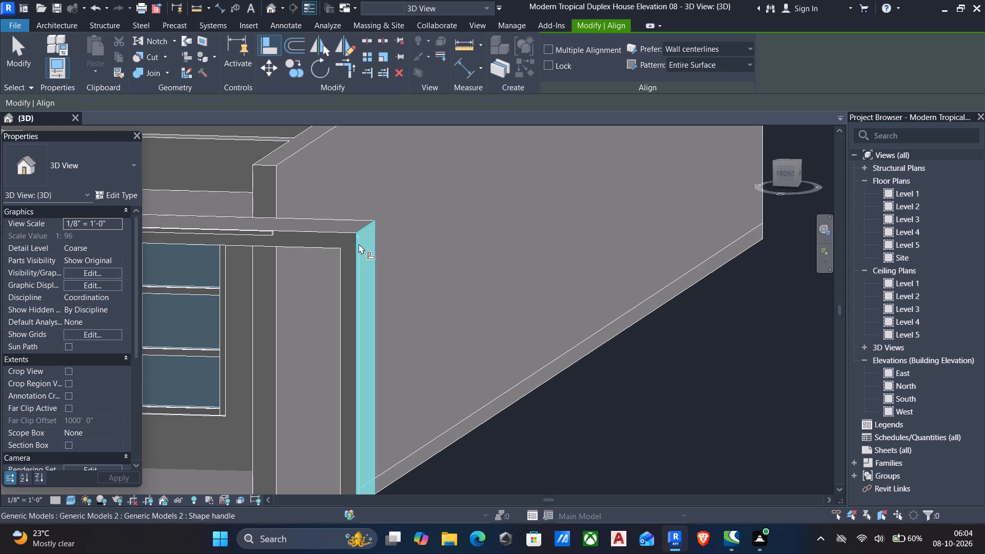
{"action": "scroll", "coordinate": [291, 240], "scroll_direction": "up", "scroll_amount": 9}
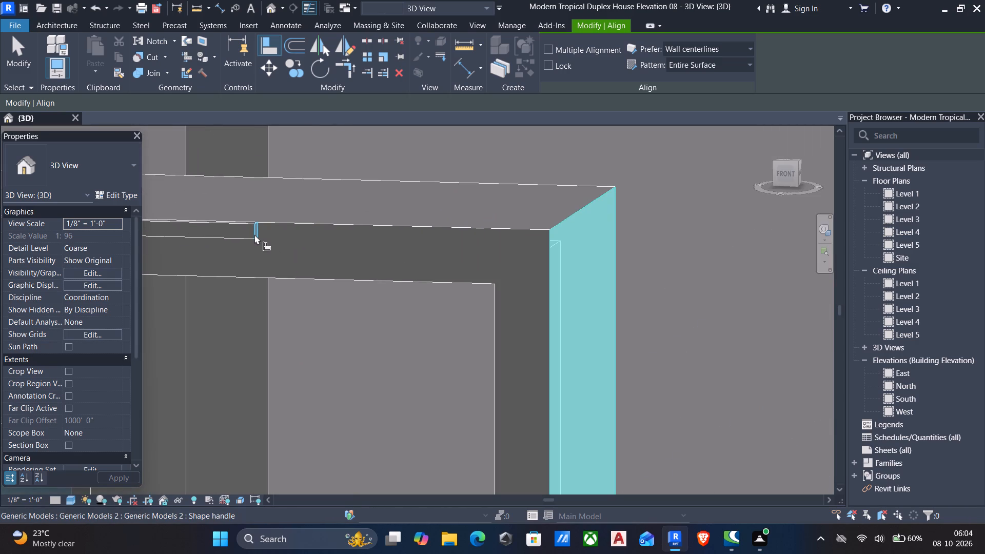
{"action": "left_click", "coordinate": [254, 233]}
{"action": "scroll", "coordinate": [254, 233], "scroll_direction": "down", "scroll_amount": 6}
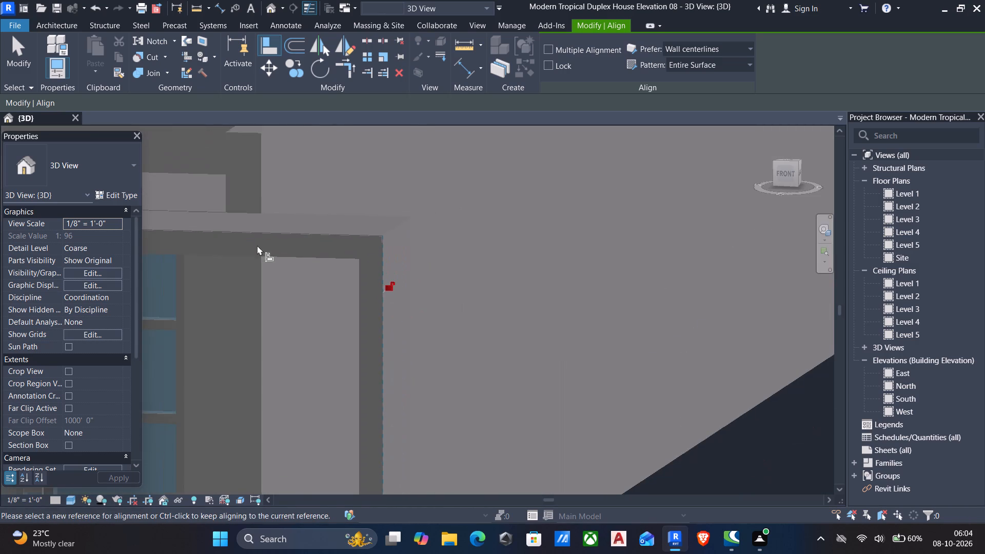
{"action": "scroll", "coordinate": [262, 256], "scroll_direction": "down", "scroll_amount": 9}
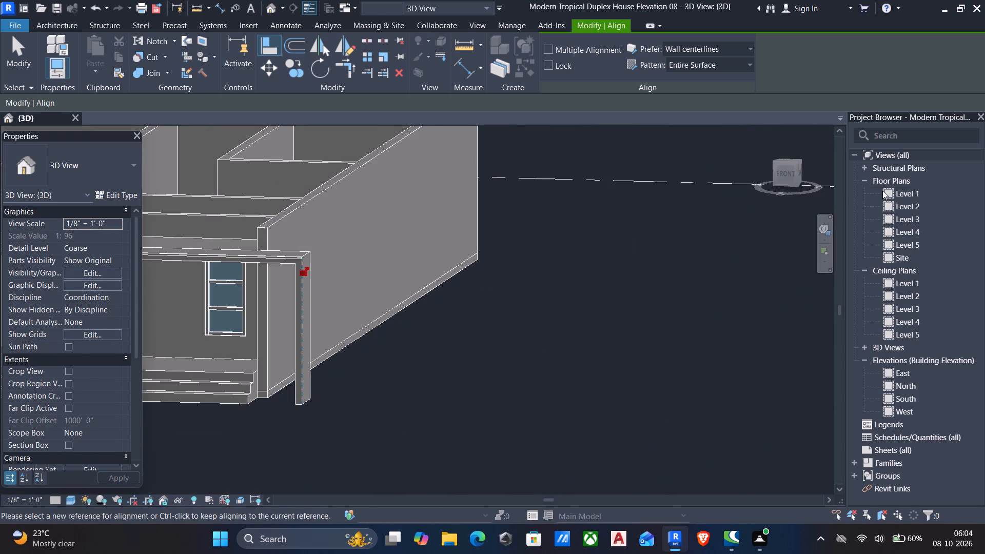
In the Level 1 floor plan, trim the outer side wall to a corner with the door wall, removing its part beside the porch.
{"action": "double_click", "coordinate": [904, 193]}
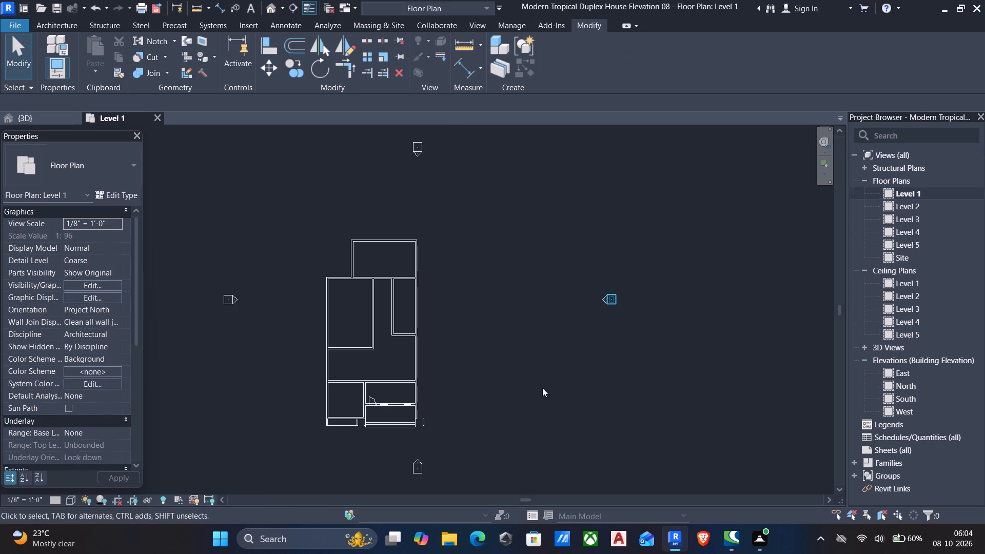
{"action": "scroll", "coordinate": [454, 411], "scroll_direction": "up", "scroll_amount": 5}
{"action": "scroll", "coordinate": [382, 425], "scroll_direction": "up", "scroll_amount": 6}
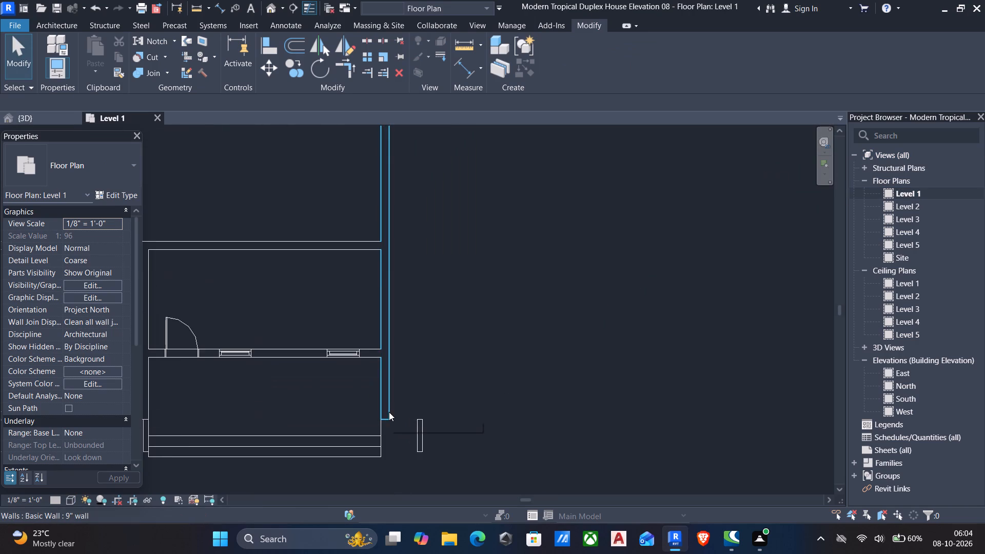
{"action": "left_click", "coordinate": [387, 413]}
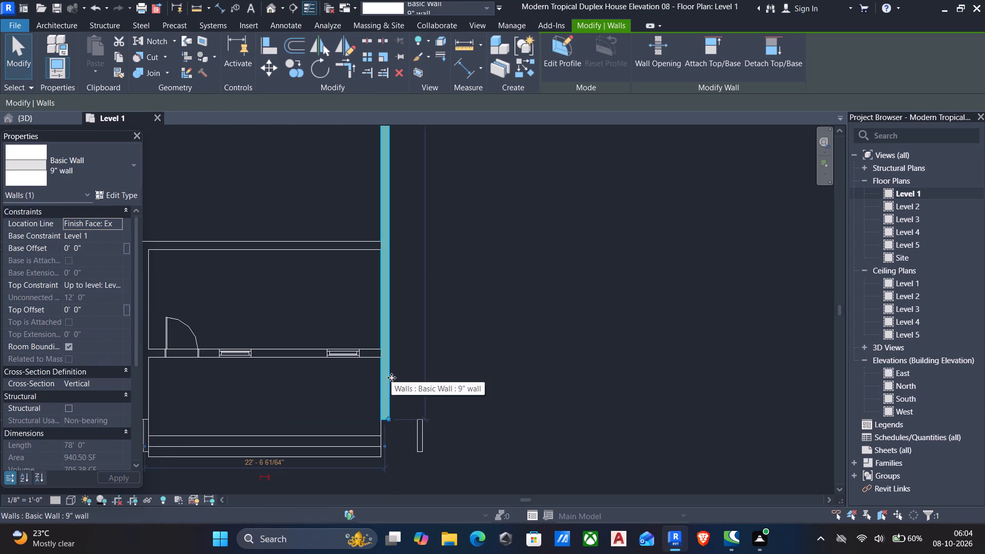
{"action": "type", "text": "tr"}
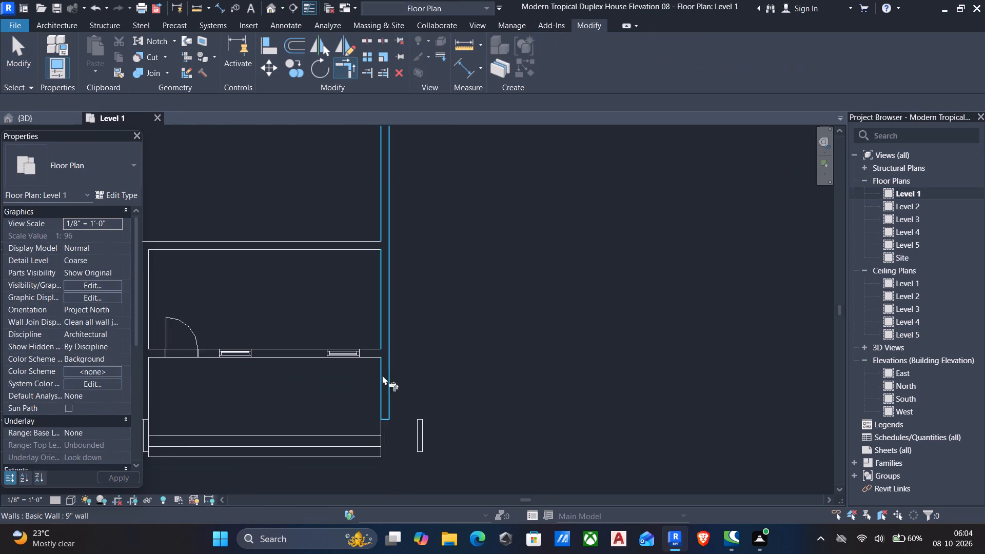
{"action": "scroll", "coordinate": [379, 371], "scroll_direction": "up", "scroll_amount": 4}
{"action": "left_click", "coordinate": [372, 339]}
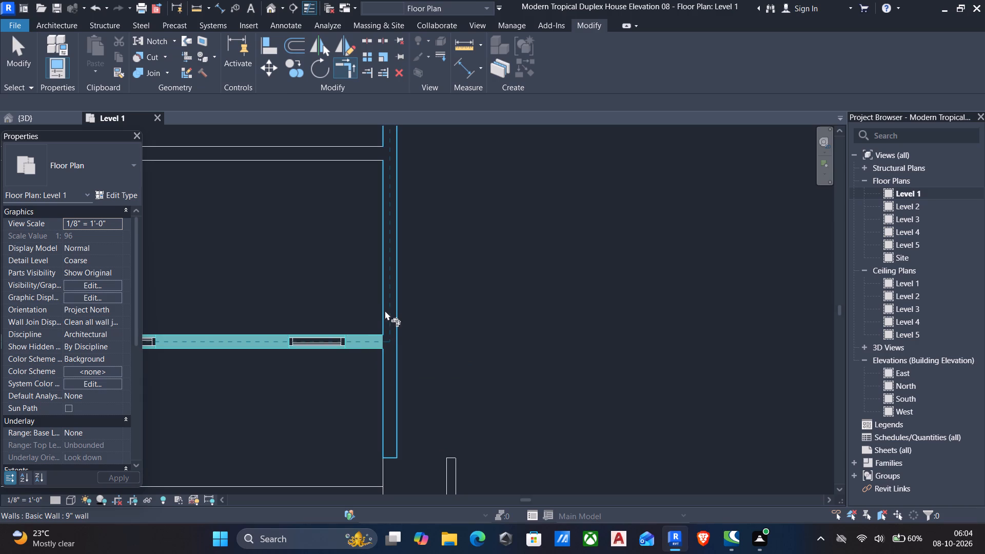
{"action": "left_click", "coordinate": [385, 306]}
{"action": "scroll", "coordinate": [388, 314], "scroll_direction": "down", "scroll_amount": 4}
{"action": "scroll", "coordinate": [393, 357], "scroll_direction": "up", "scroll_amount": 4}
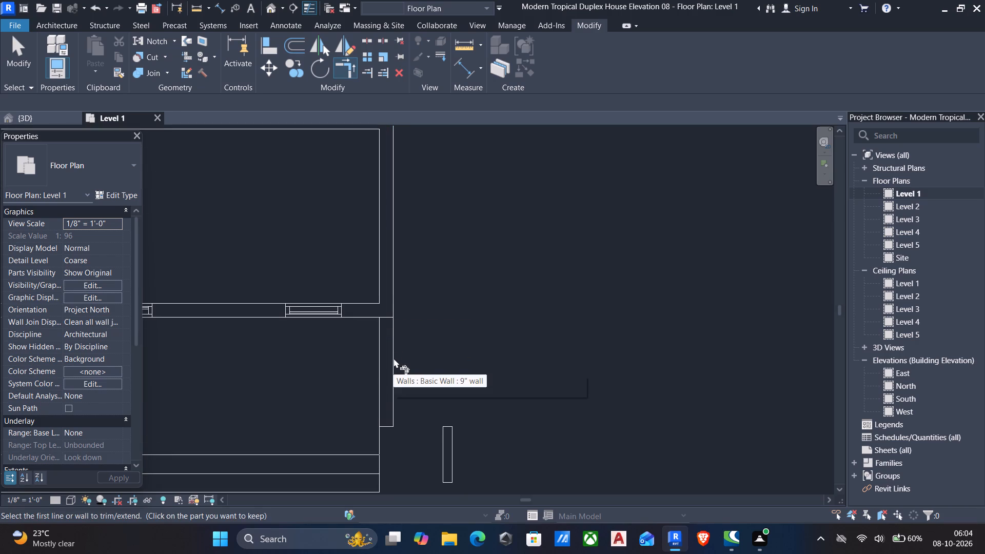
{"action": "key", "text": "Escape"}
Edit the ground floor 6" slab's boundary and delete the inner line of the narrow strip beside the porch.
{"action": "left_click", "coordinate": [392, 368]}
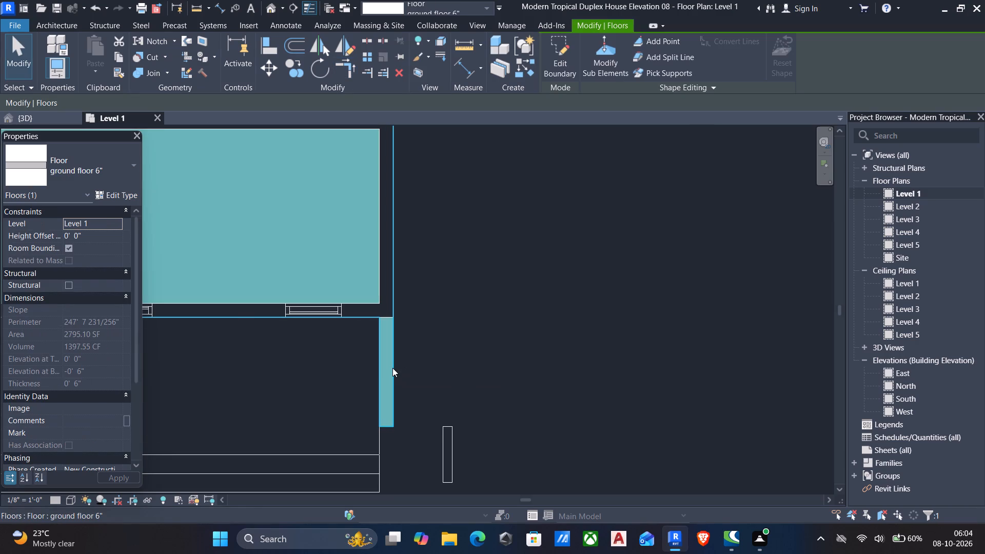
{"action": "scroll", "coordinate": [425, 331], "scroll_direction": "down", "scroll_amount": 5}
{"action": "scroll", "coordinate": [443, 361], "scroll_direction": "up", "scroll_amount": 5}
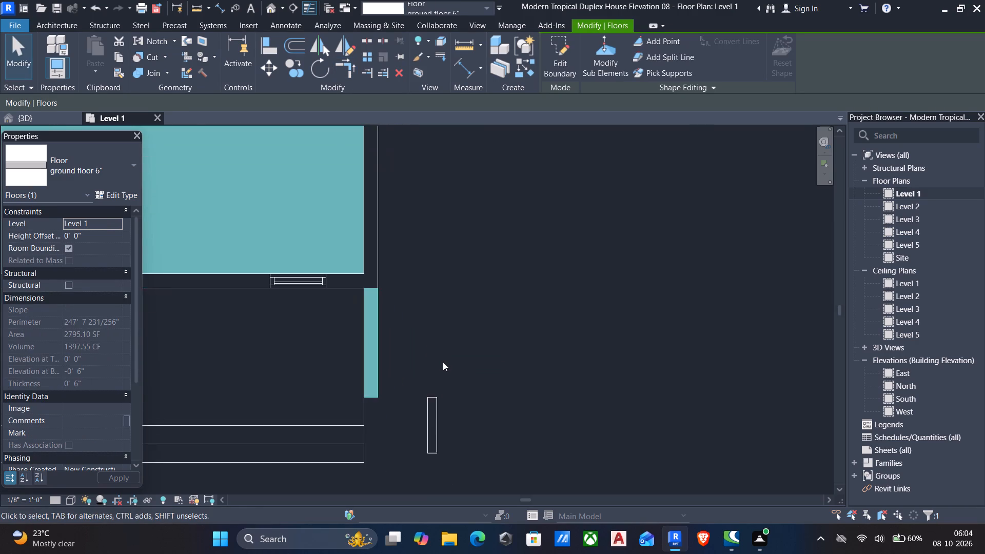
{"action": "scroll", "coordinate": [443, 362], "scroll_direction": "down", "scroll_amount": 6}
{"action": "middle_click_drag", "start_coordinate": [487, 362], "coordinate": [591, 349]}
{"action": "scroll", "coordinate": [592, 348], "scroll_direction": "up", "scroll_amount": 1}
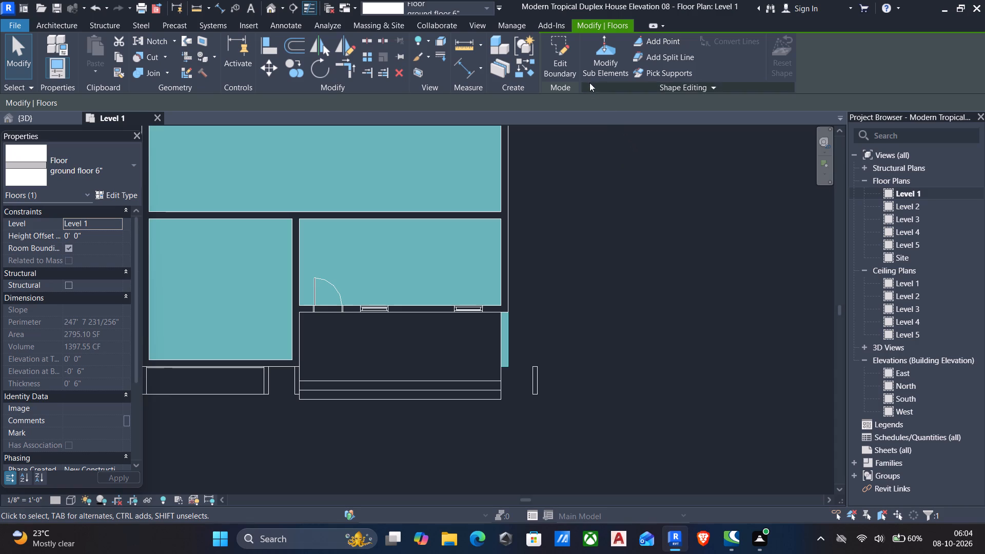
{"action": "left_click_drag", "start_coordinate": [562, 60], "coordinate": [557, 114]}
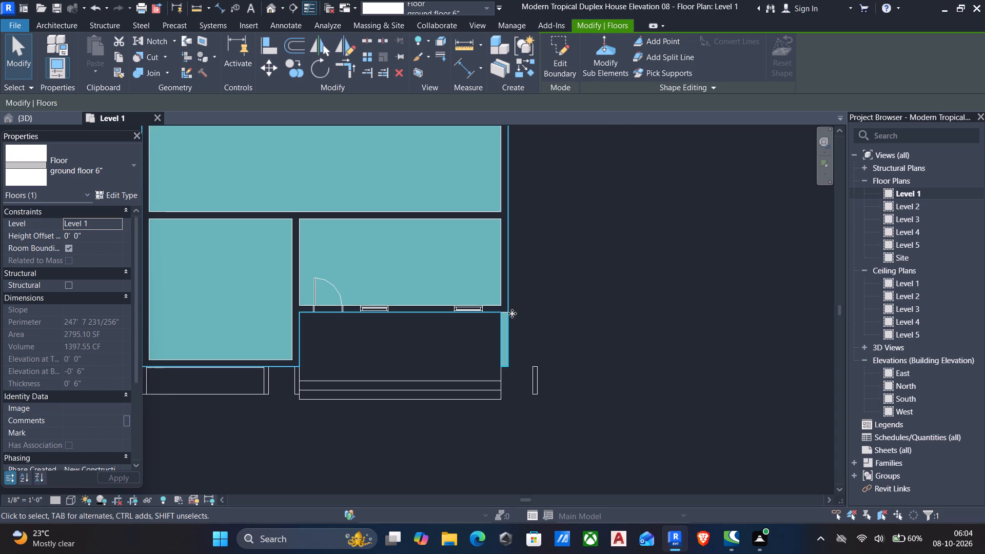
{"action": "left_click", "coordinate": [562, 50]}
{"action": "scroll", "coordinate": [518, 320], "scroll_direction": "up", "scroll_amount": 5}
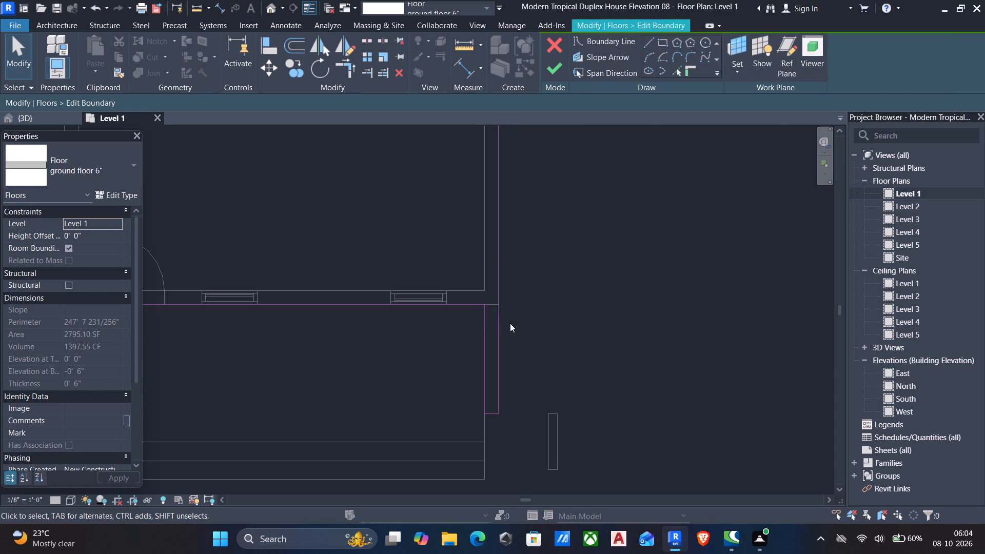
{"action": "scroll", "coordinate": [480, 343], "scroll_direction": "up", "scroll_amount": 4}
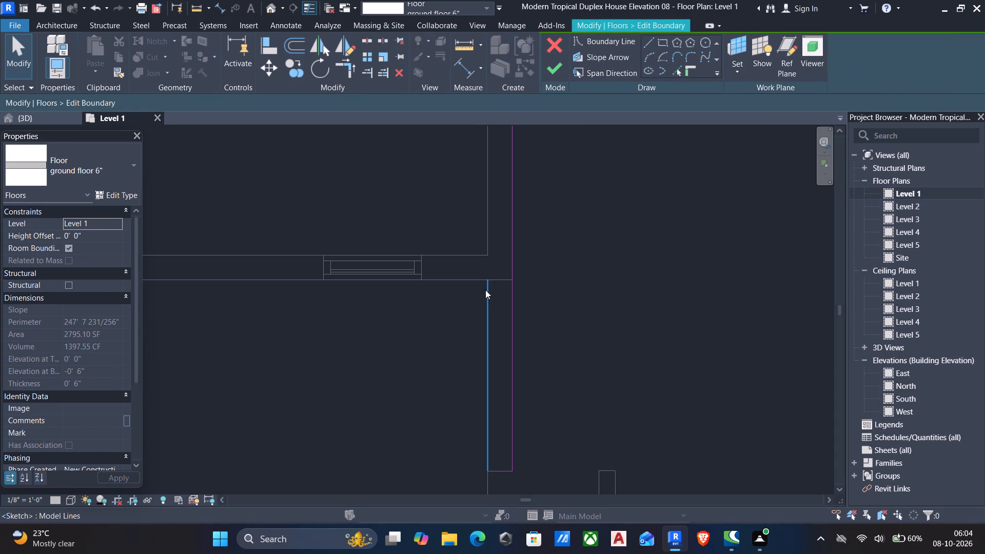
{"action": "left_click", "coordinate": [488, 298]}
{"action": "key", "text": "Pause"}
{"action": "key", "text": "Delete"}
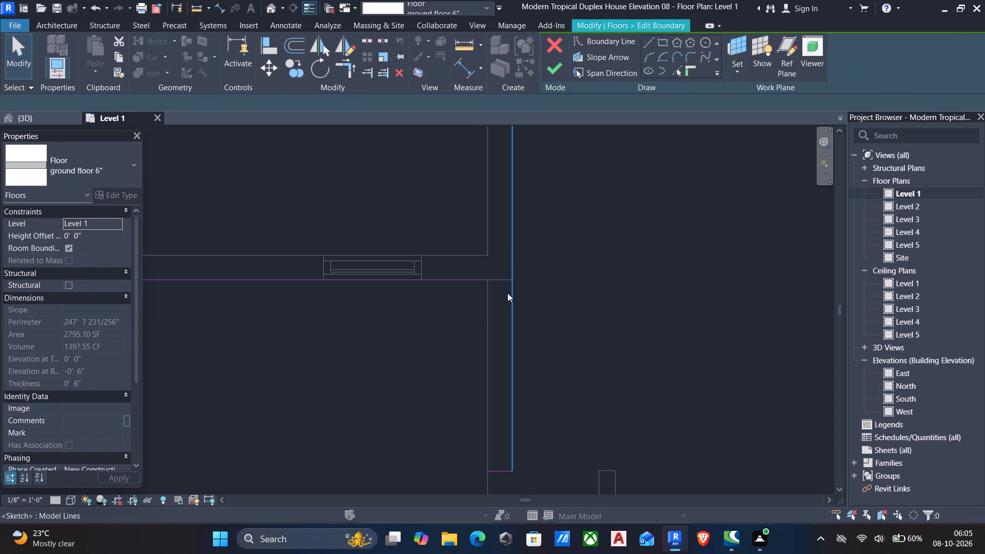
Trim the floor's outer side boundary line to the door-wall line, delete the leftover short strip line, and finish the boundary.
{"action": "key", "text": "t"}
{"action": "key", "text": "r"}
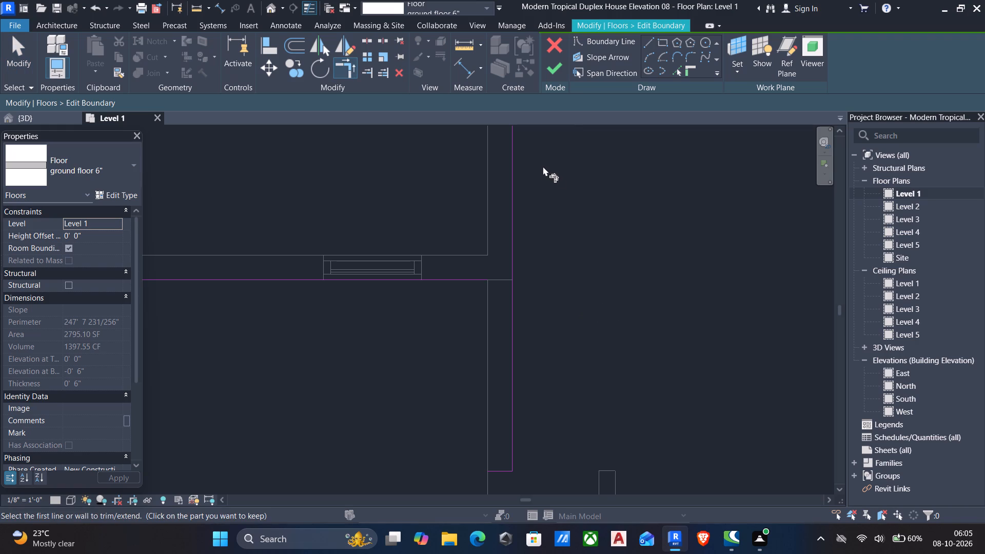
{"action": "left_click", "coordinate": [512, 184]}
{"action": "left_click", "coordinate": [462, 276]}
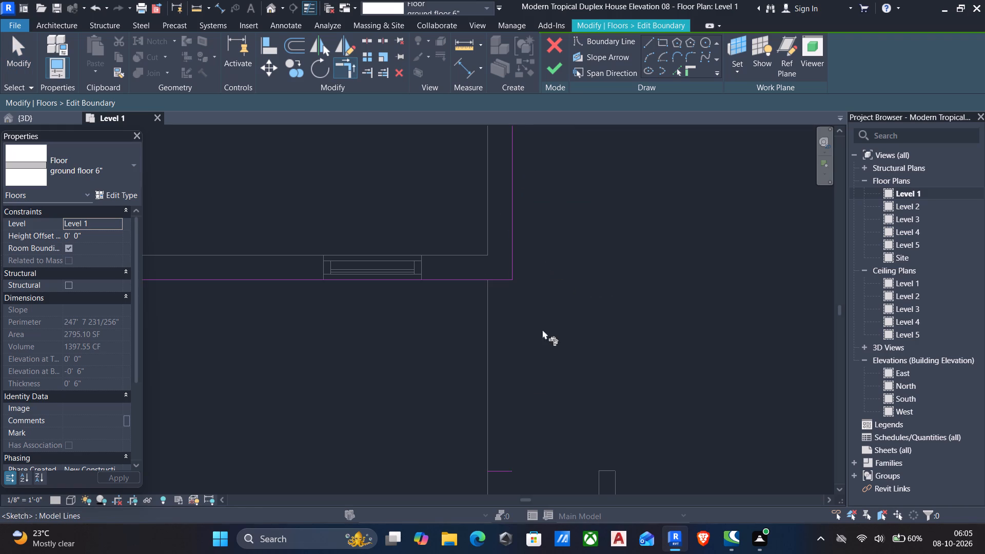
{"action": "scroll", "coordinate": [529, 381], "scroll_direction": "down", "scroll_amount": 5}
{"action": "middle_click_drag", "start_coordinate": [540, 373], "coordinate": [553, 352]}
{"action": "key", "text": "Escape"}
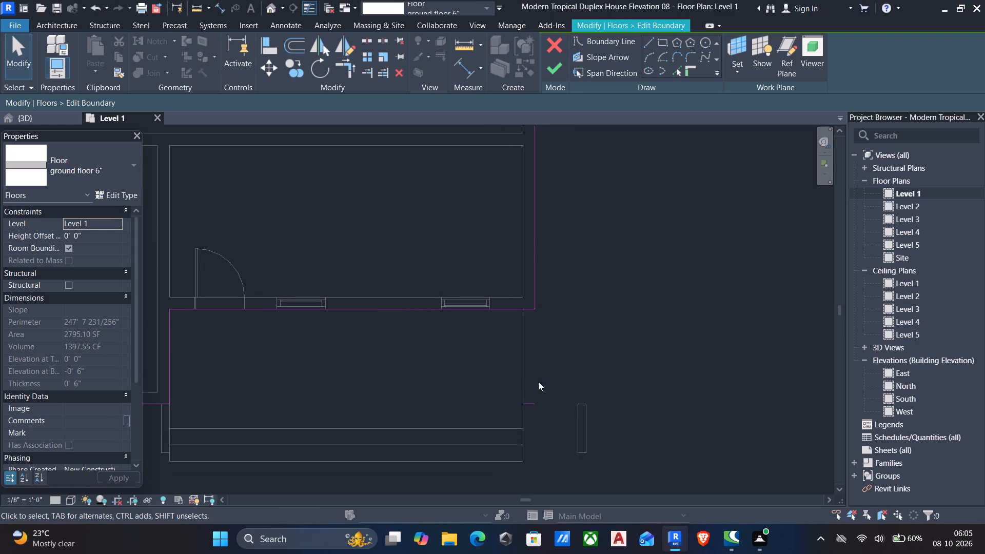
{"action": "left_click_drag", "start_coordinate": [481, 381], "coordinate": [542, 427]}
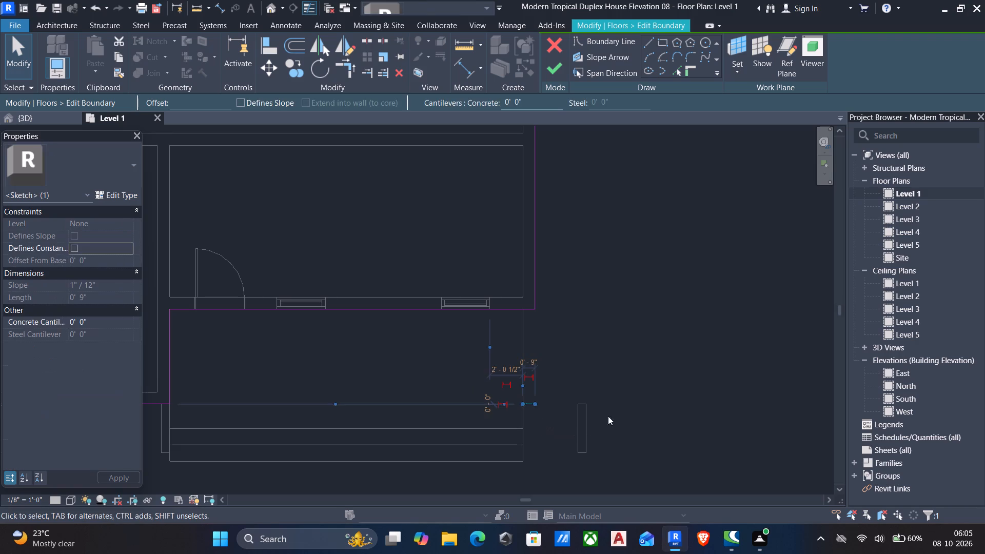
{"action": "key", "text": "Delete"}
{"action": "left_click", "coordinate": [547, 72]}
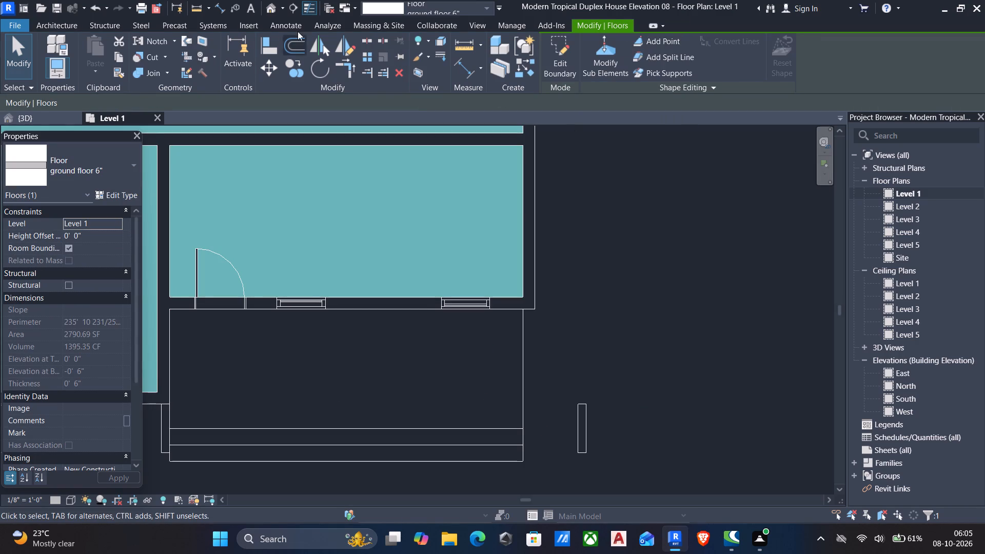
Examine the porch frame, roof slab and entrance steps in the 3D view from the front and the far corner.
{"action": "left_click", "coordinate": [266, 7]}
{"action": "scroll", "coordinate": [352, 156], "scroll_direction": "down", "scroll_amount": 6}
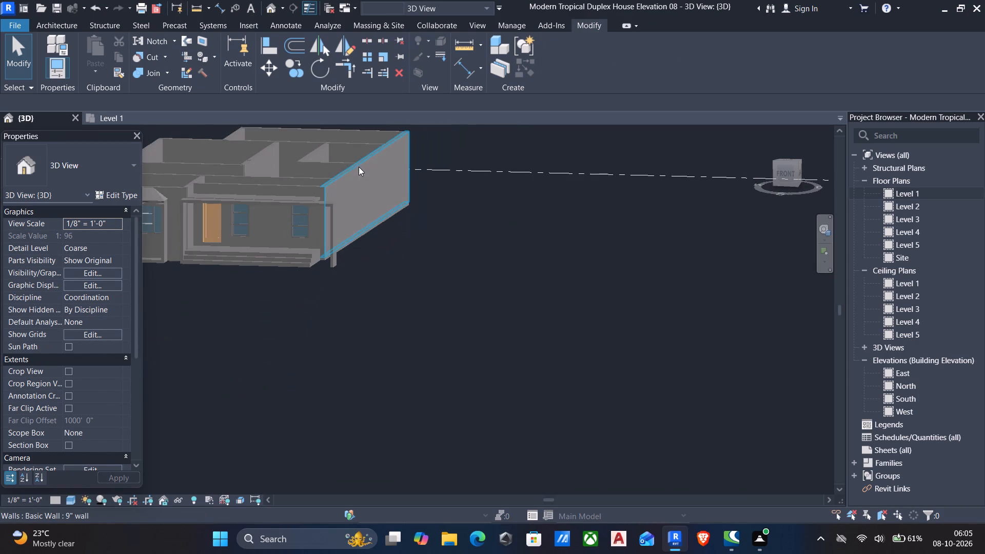
{"action": "middle_click_drag", "start_coordinate": [360, 170], "coordinate": [463, 222], "text": "shift"}
{"action": "scroll", "coordinate": [462, 238], "scroll_direction": "down", "scroll_amount": 1}
{"action": "middle_click_drag", "start_coordinate": [462, 243], "coordinate": [541, 204]}
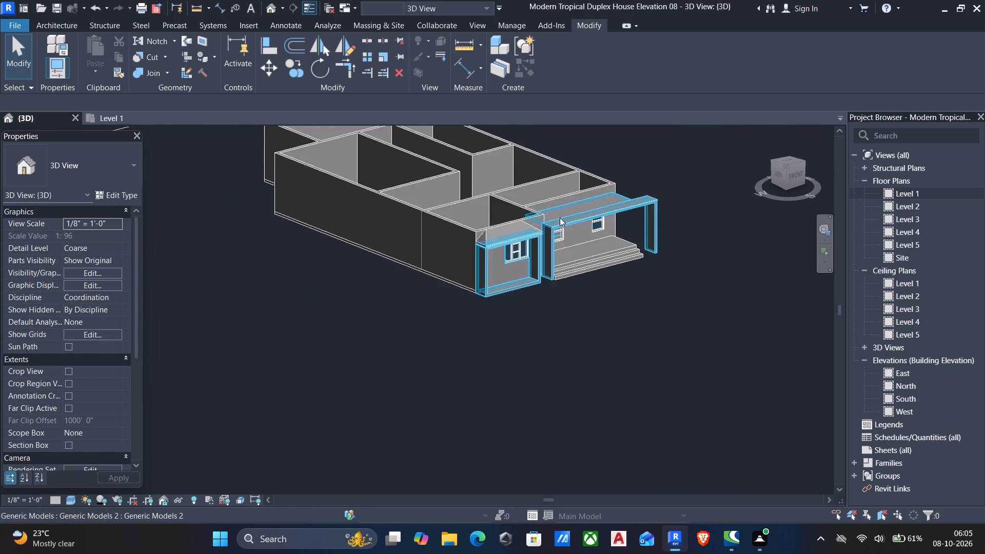
{"action": "middle_click_drag", "start_coordinate": [560, 218], "coordinate": [471, 176], "text": "shift"}
{"action": "scroll", "coordinate": [471, 200], "scroll_direction": "up", "scroll_amount": 5}
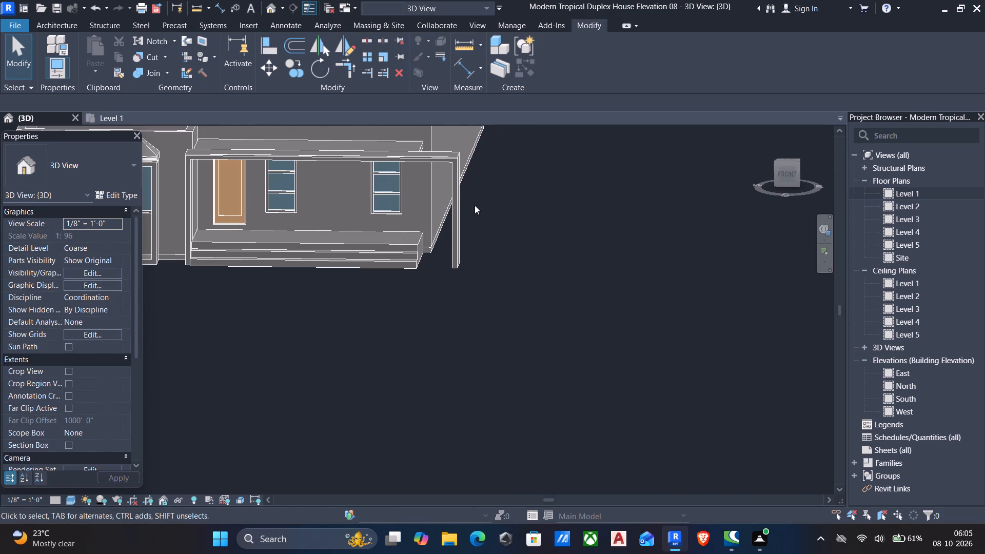
{"action": "middle_click_drag", "start_coordinate": [407, 240], "coordinate": [452, 293]}
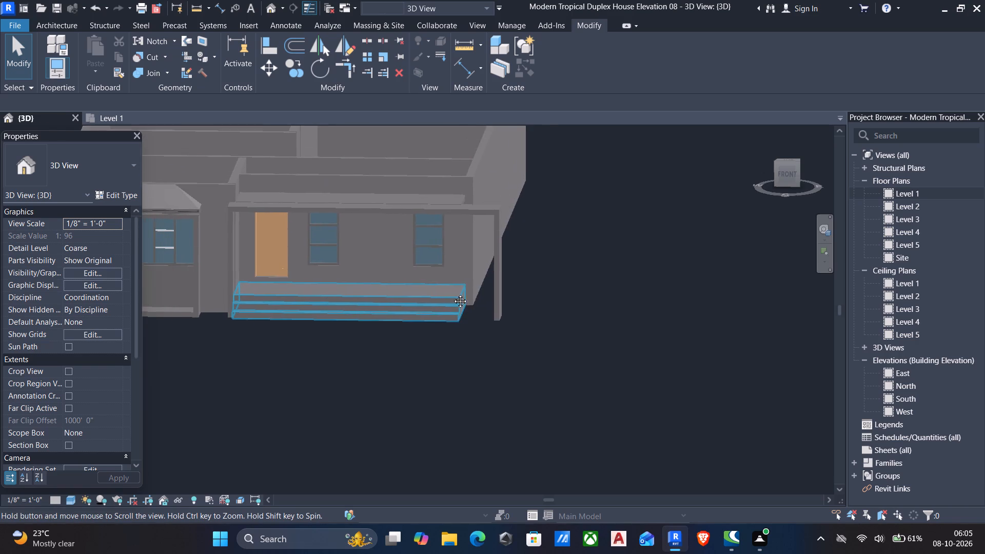
Open the porch frame and roof slab model for in-place editing.
{"action": "middle_click_drag", "start_coordinate": [452, 293], "coordinate": [484, 295]}
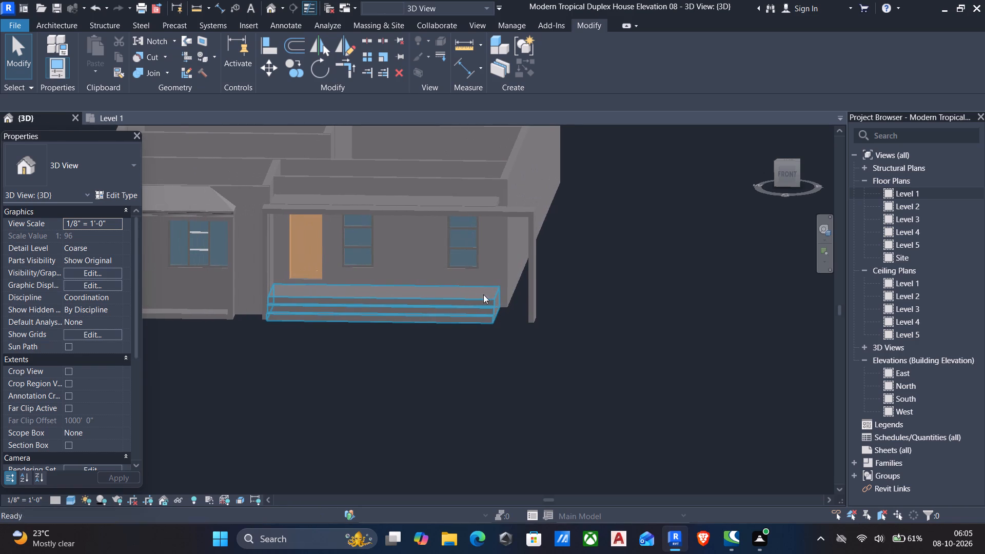
{"action": "scroll", "coordinate": [512, 244], "scroll_direction": "up", "scroll_amount": 5}
{"action": "scroll", "coordinate": [477, 284], "scroll_direction": "down", "scroll_amount": 1}
{"action": "scroll", "coordinate": [466, 311], "scroll_direction": "up", "scroll_amount": 5}
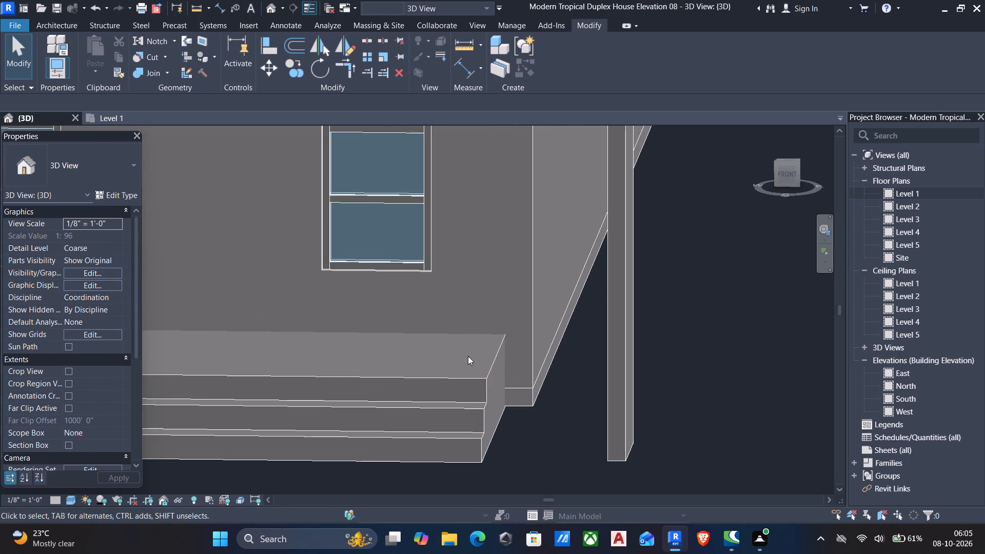
{"action": "scroll", "coordinate": [494, 303], "scroll_direction": "down", "scroll_amount": 5}
{"action": "middle_click_drag", "start_coordinate": [489, 321], "coordinate": [516, 398]}
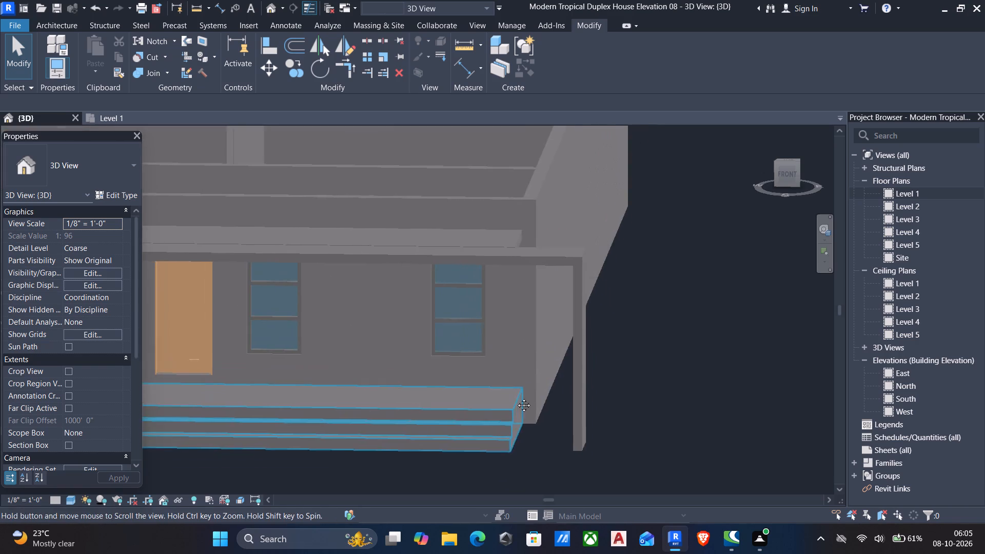
{"action": "middle_click_drag", "start_coordinate": [516, 398], "coordinate": [522, 417]}
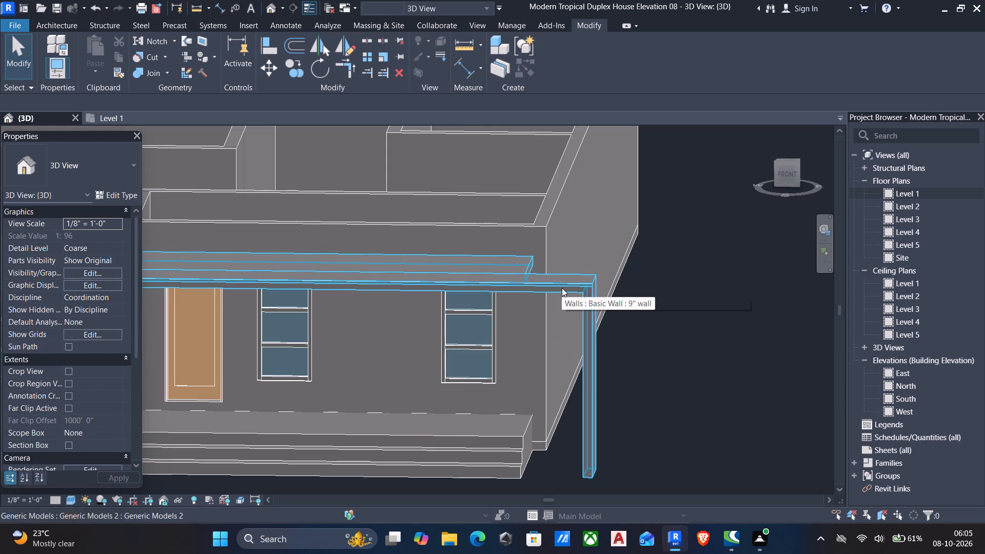
{"action": "left_click", "coordinate": [562, 288]}
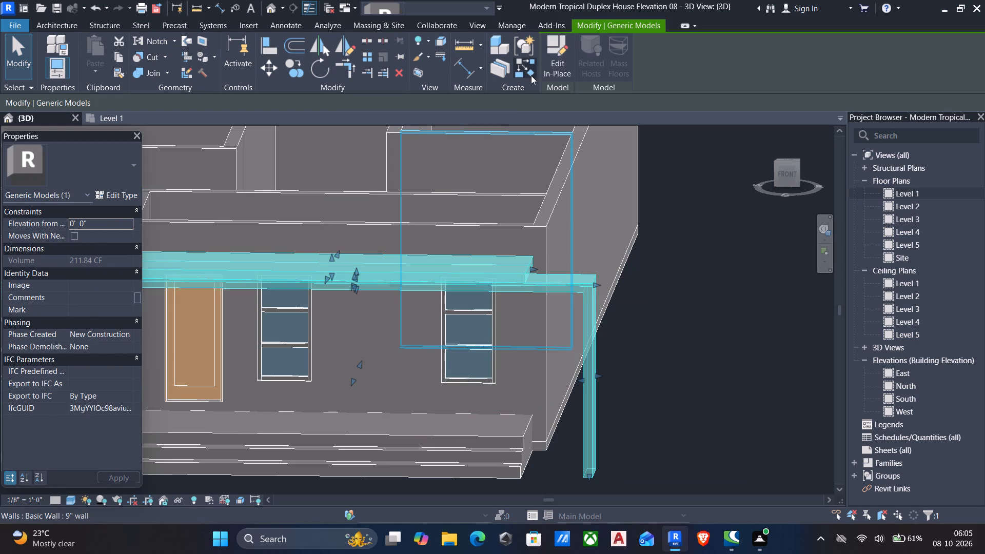
{"action": "left_click", "coordinate": [547, 61]}
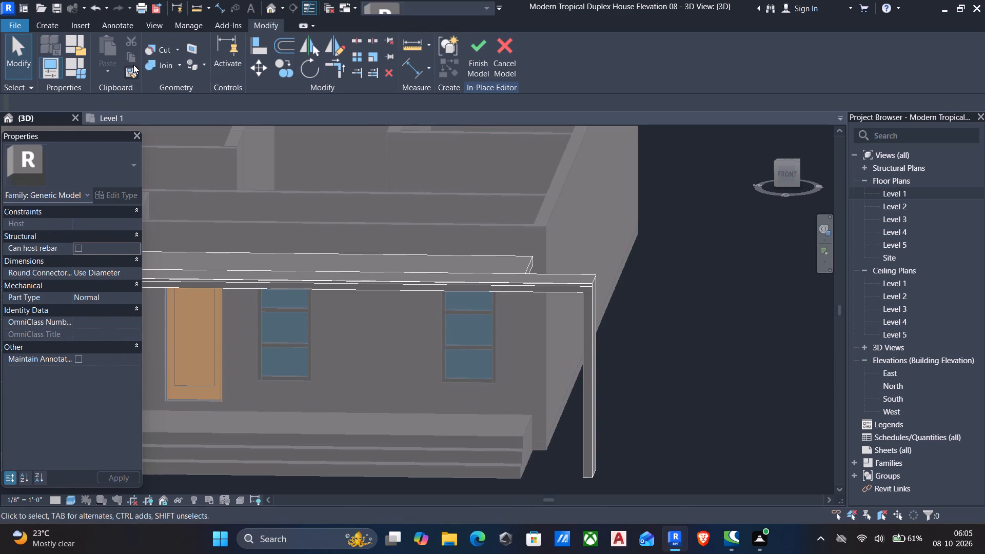
Start a new extrusion and pick the inner side face of the porch frame's outer leg as its work plane.
{"action": "left_click", "coordinate": [49, 25]}
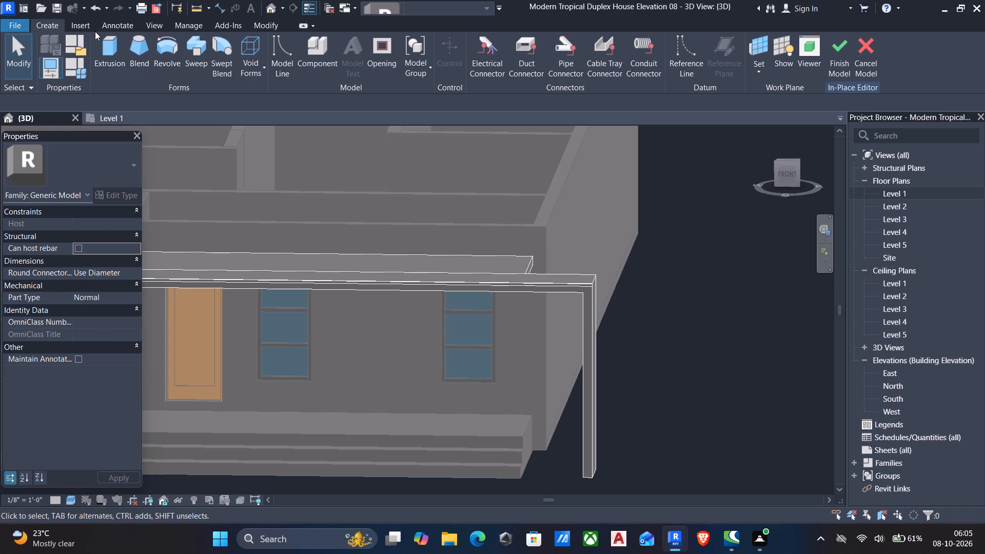
{"action": "left_click", "coordinate": [103, 47]}
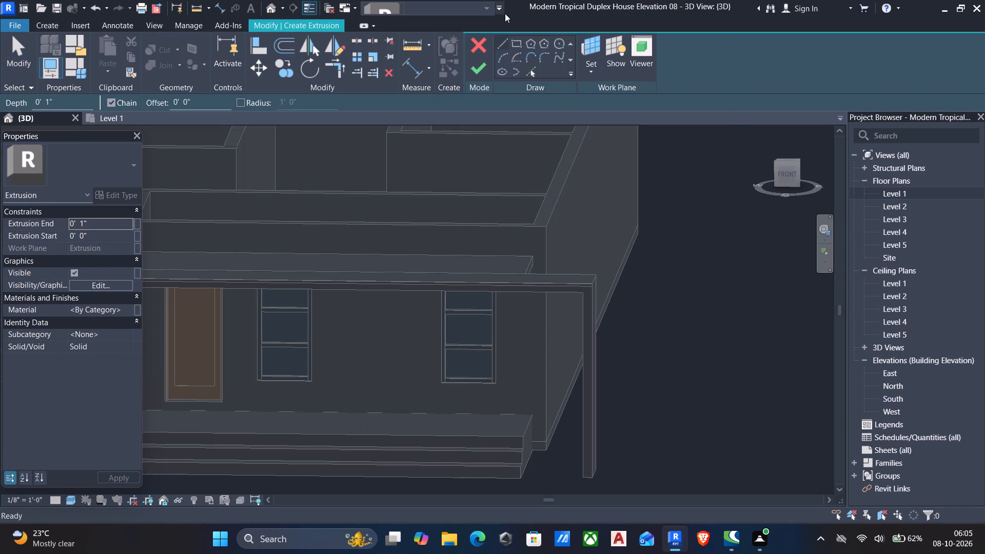
{"action": "left_click", "coordinate": [594, 72]}
{"action": "left_click", "coordinate": [607, 117]}
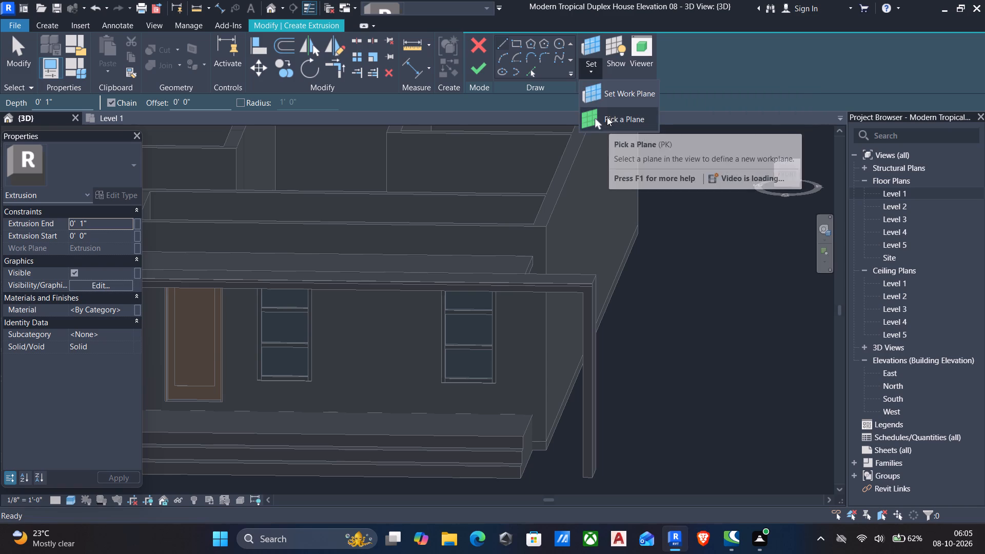
{"action": "scroll", "coordinate": [520, 424], "scroll_direction": "up", "scroll_amount": 6}
{"action": "scroll", "coordinate": [528, 451], "scroll_direction": "down", "scroll_amount": 1}
{"action": "scroll", "coordinate": [562, 372], "scroll_direction": "down", "scroll_amount": 2}
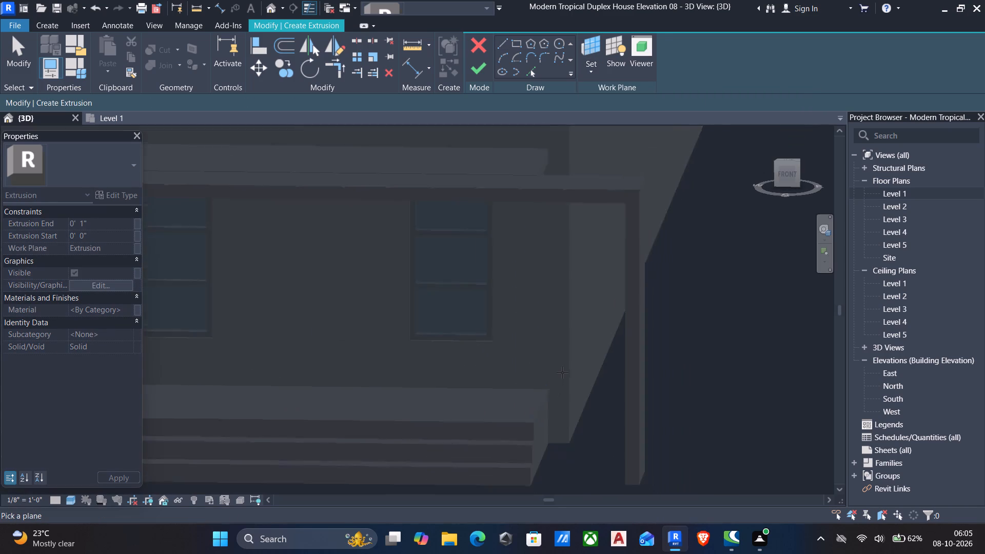
{"action": "scroll", "coordinate": [562, 372], "scroll_direction": "down", "scroll_amount": 4}
{"action": "middle_click_drag", "start_coordinate": [554, 375], "coordinate": [647, 355], "text": "shift"}
{"action": "scroll", "coordinate": [649, 350], "scroll_direction": "down", "scroll_amount": 5}
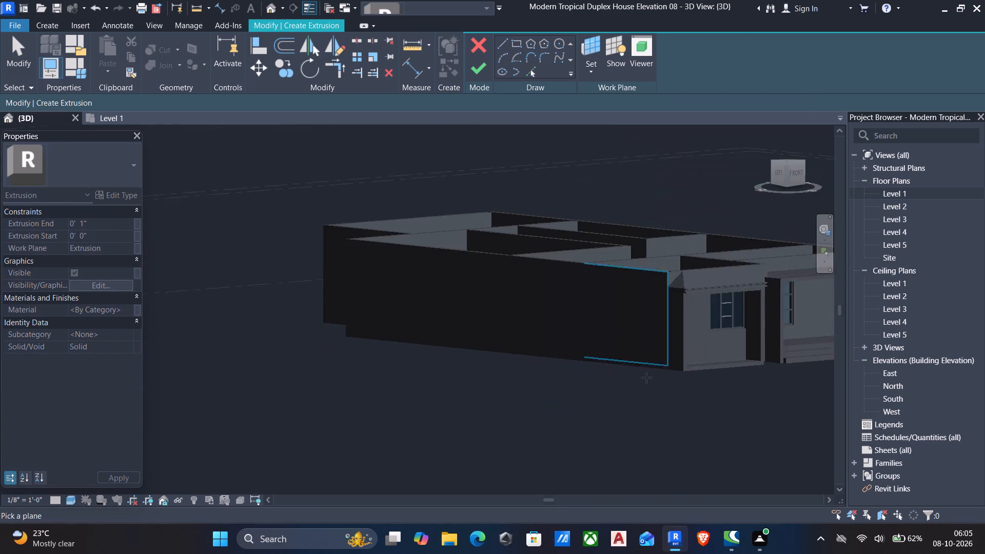
{"action": "middle_click_drag", "start_coordinate": [646, 378], "coordinate": [565, 441]}
{"action": "middle_click_drag", "start_coordinate": [660, 404], "coordinate": [494, 439]}
{"action": "scroll", "coordinate": [657, 451], "scroll_direction": "up", "scroll_amount": 7}
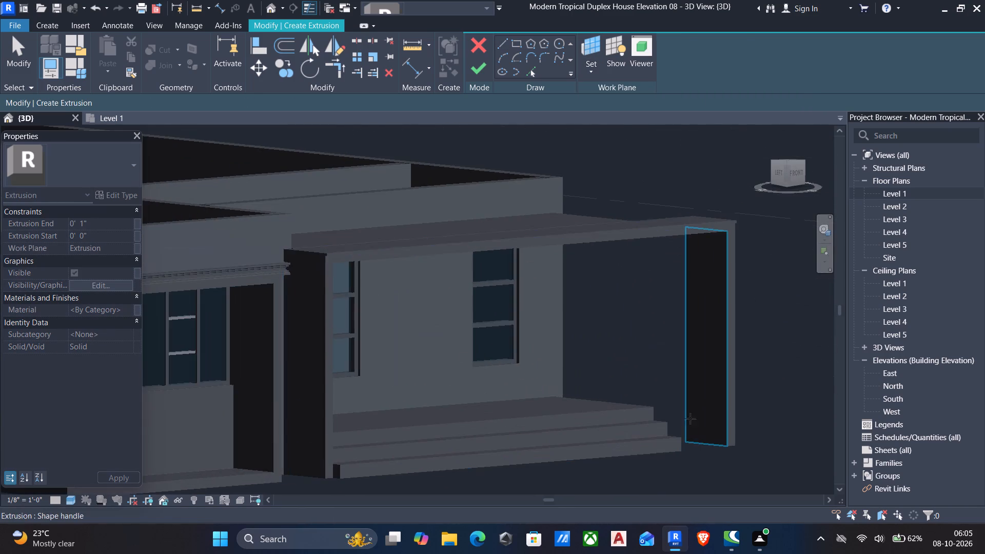
{"action": "scroll", "coordinate": [720, 391], "scroll_direction": "up", "scroll_amount": 5}
{"action": "left_click", "coordinate": [735, 377]}
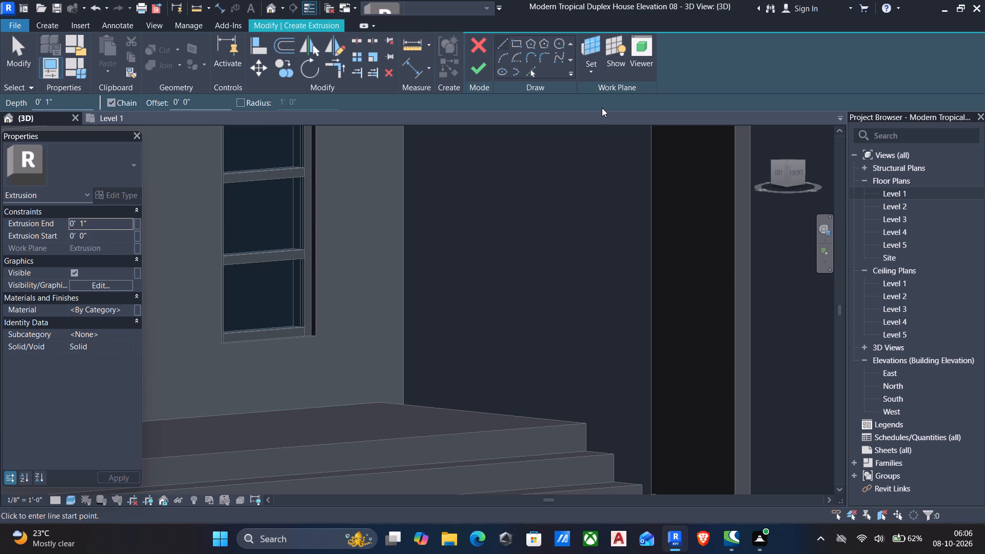
Sketch a rectangle about 1'-1" high at the leg face's bottom front corner, set its width to 1', and finish the extrusion.
{"action": "left_click", "coordinate": [510, 43]}
{"action": "scroll", "coordinate": [649, 303], "scroll_direction": "down", "scroll_amount": 3}
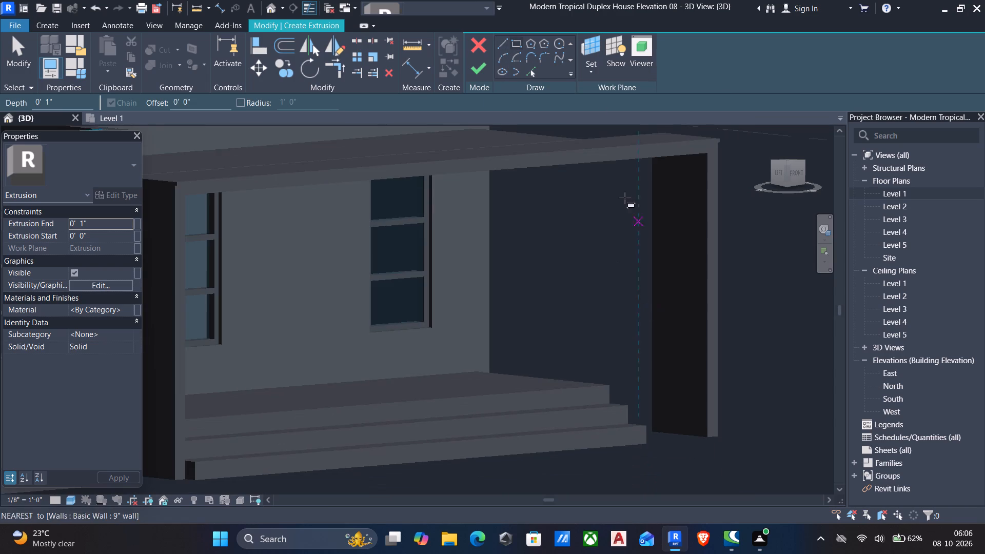
{"action": "middle_click_drag", "start_coordinate": [624, 291], "coordinate": [619, 283]}
{"action": "scroll", "coordinate": [699, 378], "scroll_direction": "up", "scroll_amount": 7}
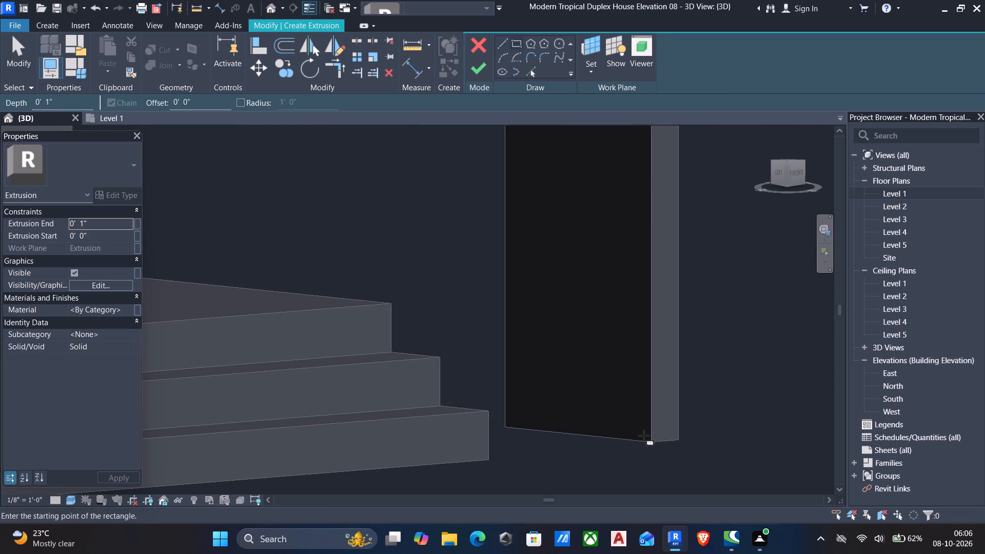
{"action": "left_click", "coordinate": [651, 437]}
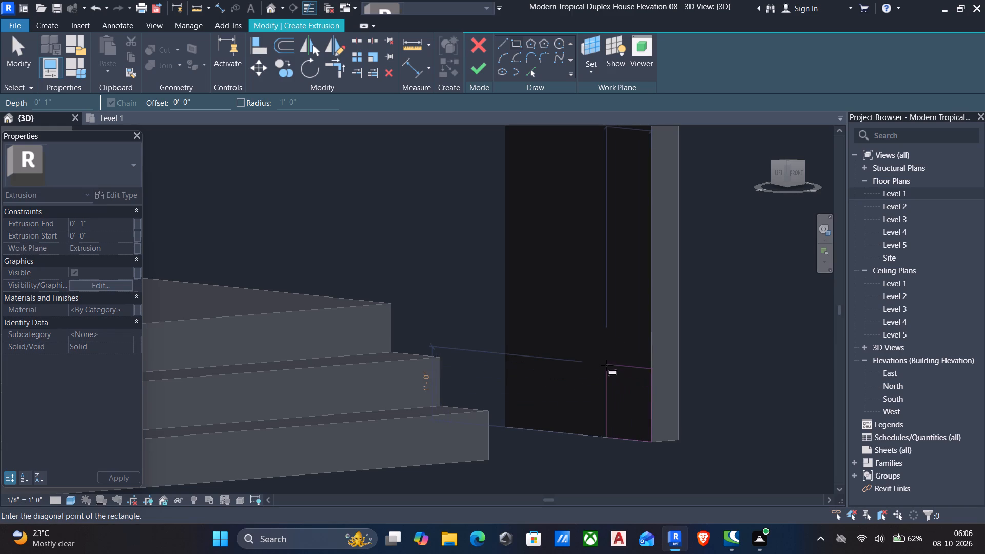
{"action": "left_click", "coordinate": [596, 359]}
{"action": "key", "text": "Escape"}
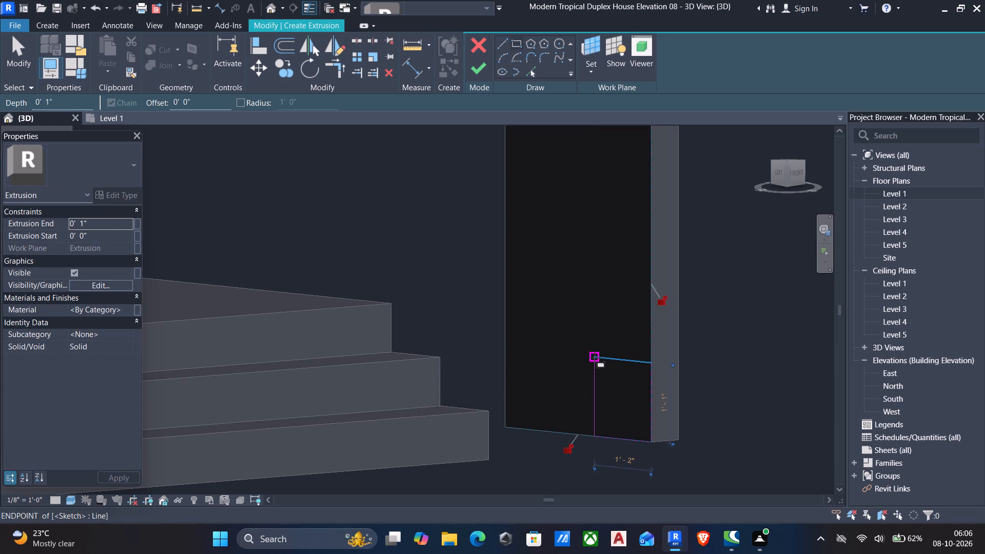
{"action": "key", "text": "Escape"}
{"action": "left_click", "coordinate": [595, 390]}
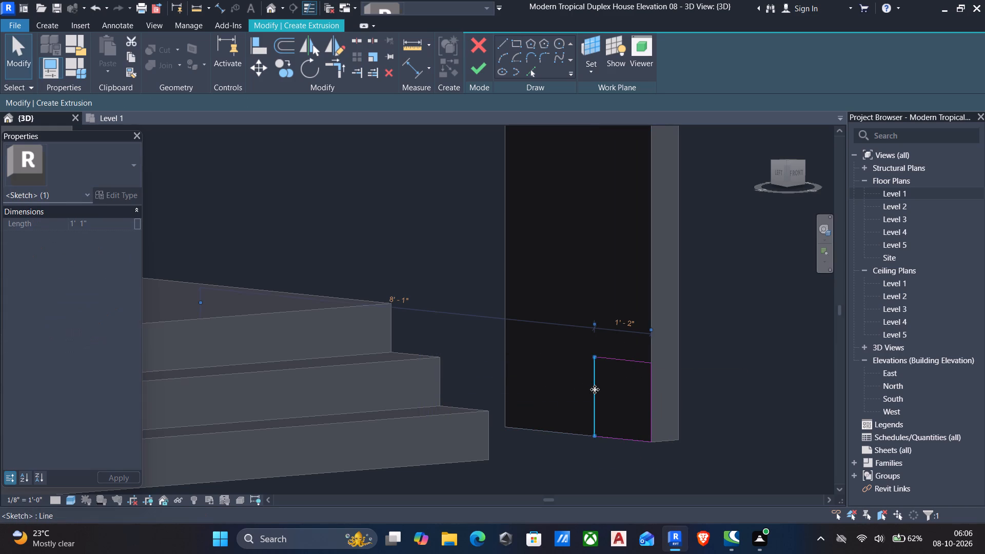
{"action": "left_click", "coordinate": [627, 323]}
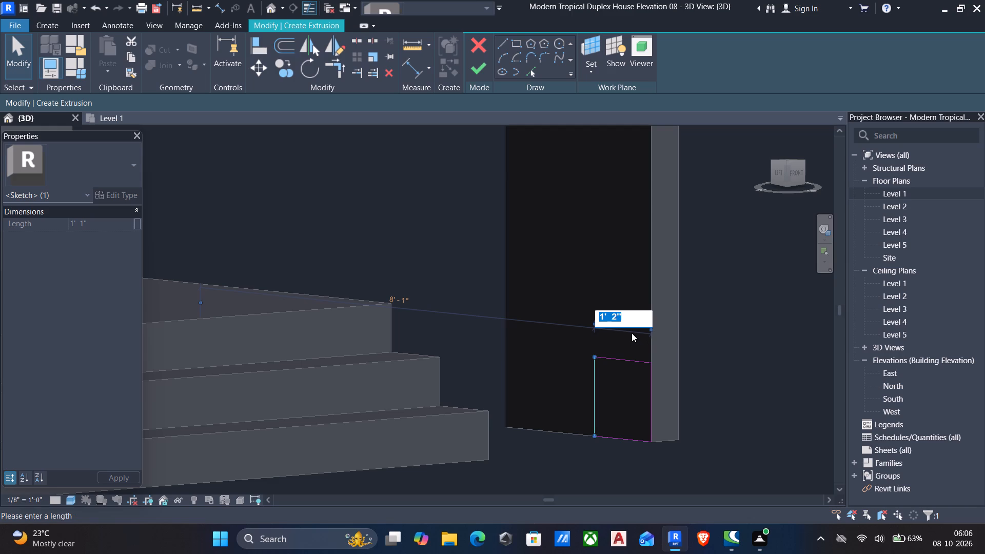
{"action": "type", "text": "1'"}
{"action": "key", "text": "Return"}
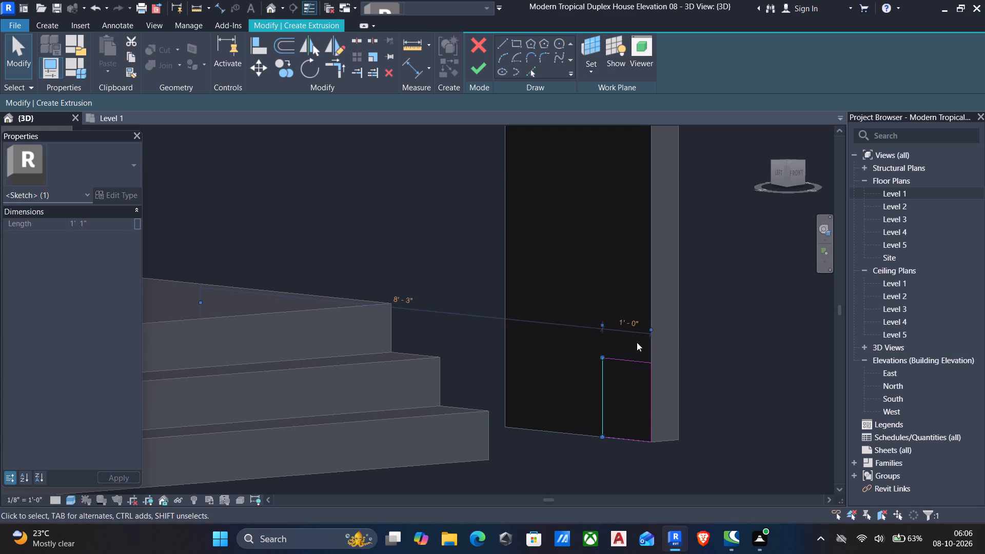
{"action": "scroll", "coordinate": [638, 345], "scroll_direction": "down", "scroll_amount": 5}
{"action": "left_click", "coordinate": [482, 68]}
Stretch the small extrusion toward the entrance steps to about 1'-8", and pull its start about 1'-0" off the leg.
{"action": "scroll", "coordinate": [722, 321], "scroll_direction": "down", "scroll_amount": 5}
{"action": "middle_click_drag", "start_coordinate": [724, 328], "coordinate": [618, 381], "text": "shift"}
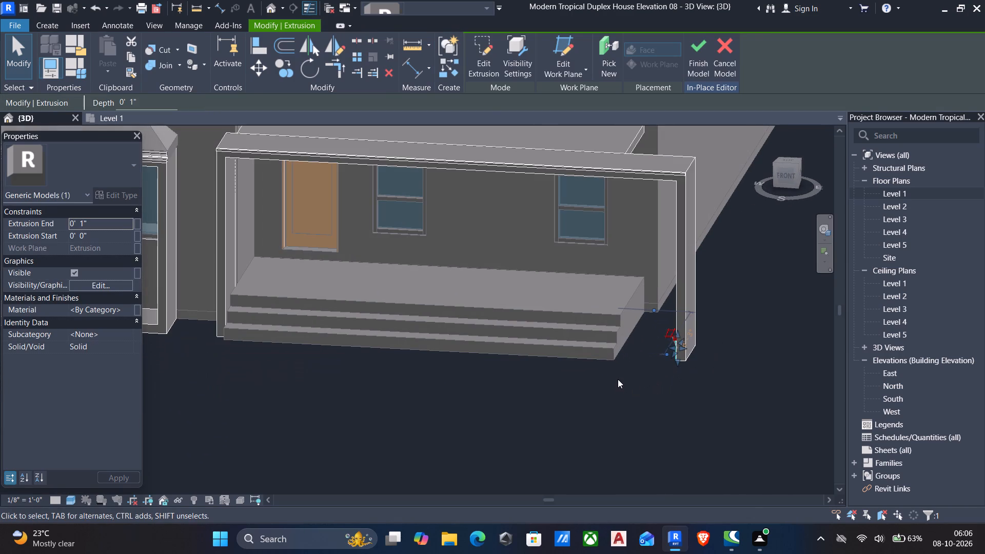
{"action": "scroll", "coordinate": [648, 343], "scroll_direction": "up", "scroll_amount": 6}
{"action": "scroll", "coordinate": [702, 355], "scroll_direction": "up", "scroll_amount": 5}
{"action": "scroll", "coordinate": [705, 368], "scroll_direction": "down", "scroll_amount": 1}
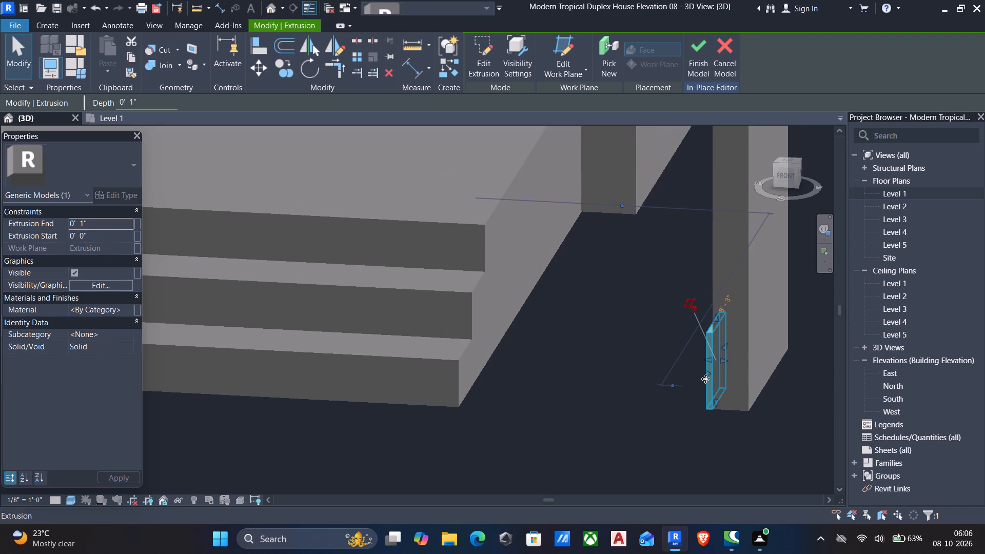
{"action": "scroll", "coordinate": [619, 368], "scroll_direction": "down", "scroll_amount": 4}
{"action": "middle_click_drag", "start_coordinate": [602, 375], "coordinate": [665, 382], "text": "shift"}
{"action": "scroll", "coordinate": [666, 382], "scroll_direction": "up", "scroll_amount": 6, "text": "shift"}
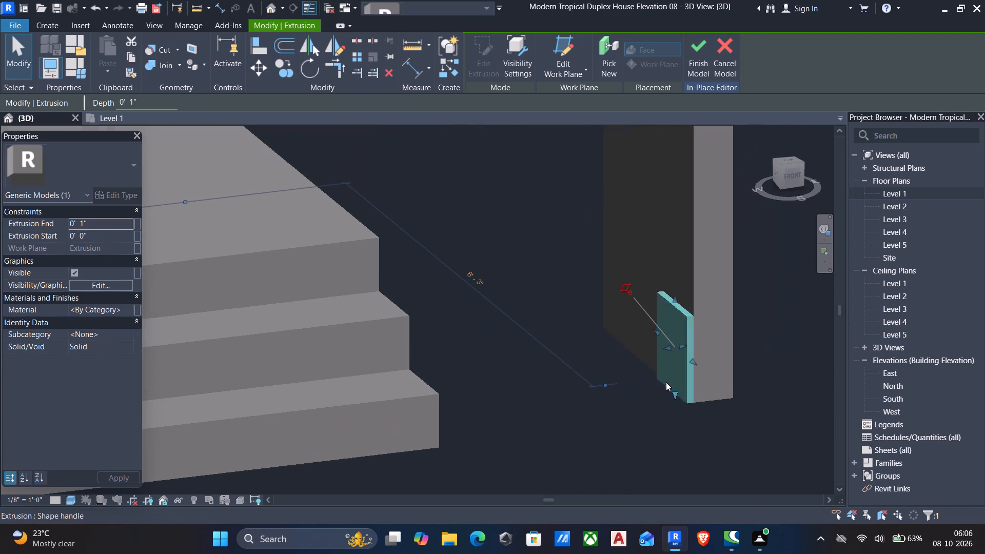
{"action": "scroll", "coordinate": [667, 357], "scroll_direction": "up", "scroll_amount": 6}
{"action": "left_click_drag", "start_coordinate": [668, 334], "coordinate": [397, 409]}
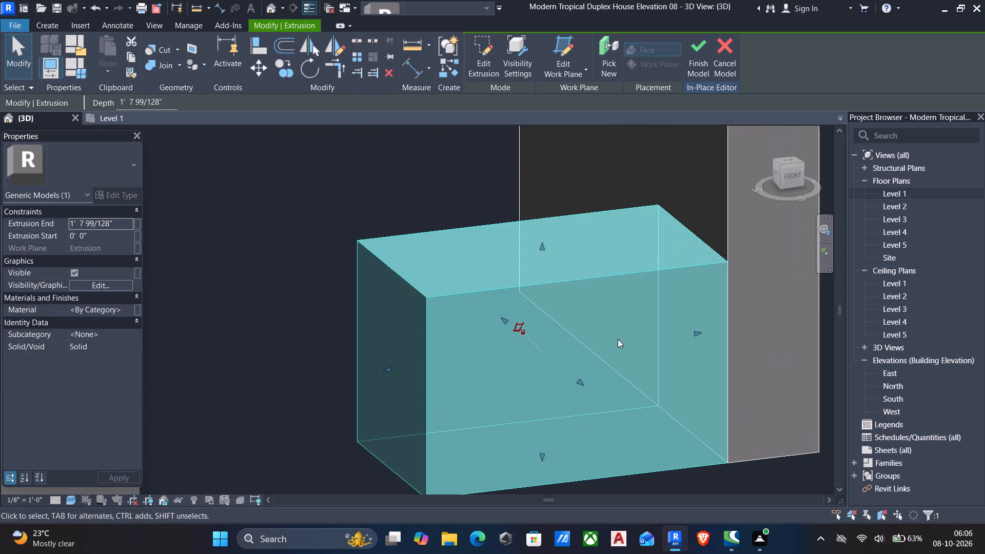
{"action": "left_click_drag", "start_coordinate": [697, 332], "coordinate": [564, 376]}
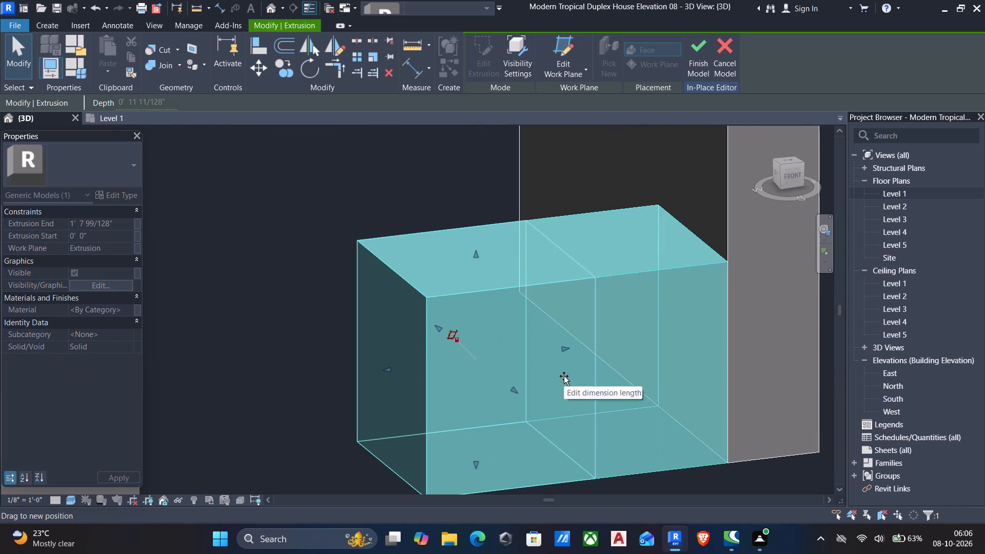
{"action": "left_click_drag", "start_coordinate": [564, 376], "coordinate": [514, 388]}
Set the small block's extrusion depth to 6".
{"action": "scroll", "coordinate": [514, 389], "scroll_direction": "down", "scroll_amount": 4}
{"action": "left_click_drag", "start_coordinate": [168, 100], "coordinate": [0, 96]}
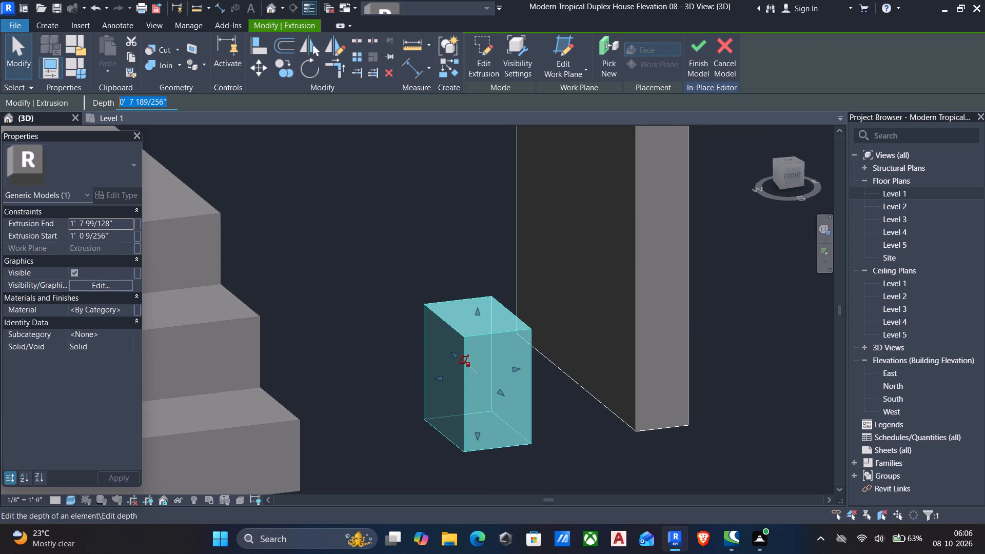
{"action": "left_click_drag", "start_coordinate": [0, 96], "coordinate": [0, 95]}
{"action": "type", "text": "6\""}
{"action": "key", "text": "Return"}
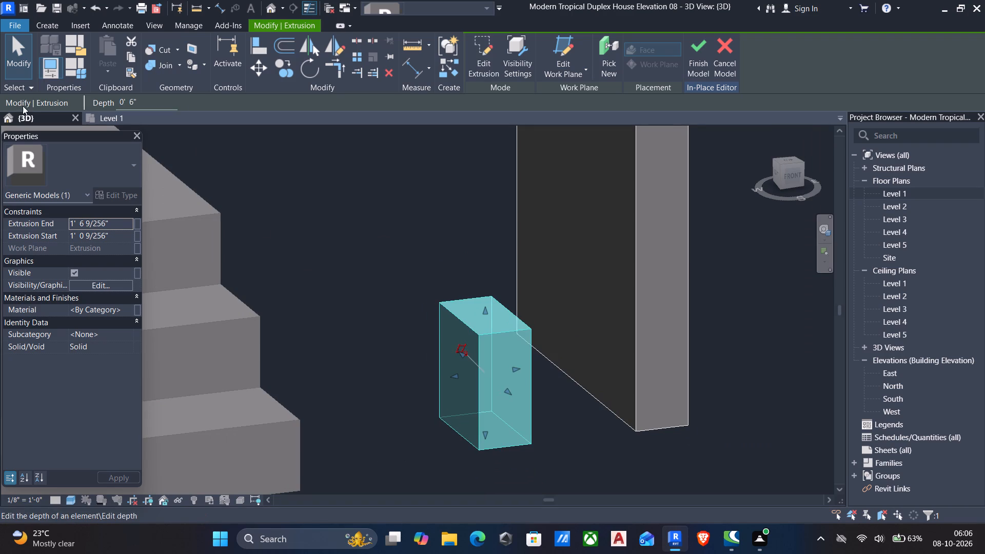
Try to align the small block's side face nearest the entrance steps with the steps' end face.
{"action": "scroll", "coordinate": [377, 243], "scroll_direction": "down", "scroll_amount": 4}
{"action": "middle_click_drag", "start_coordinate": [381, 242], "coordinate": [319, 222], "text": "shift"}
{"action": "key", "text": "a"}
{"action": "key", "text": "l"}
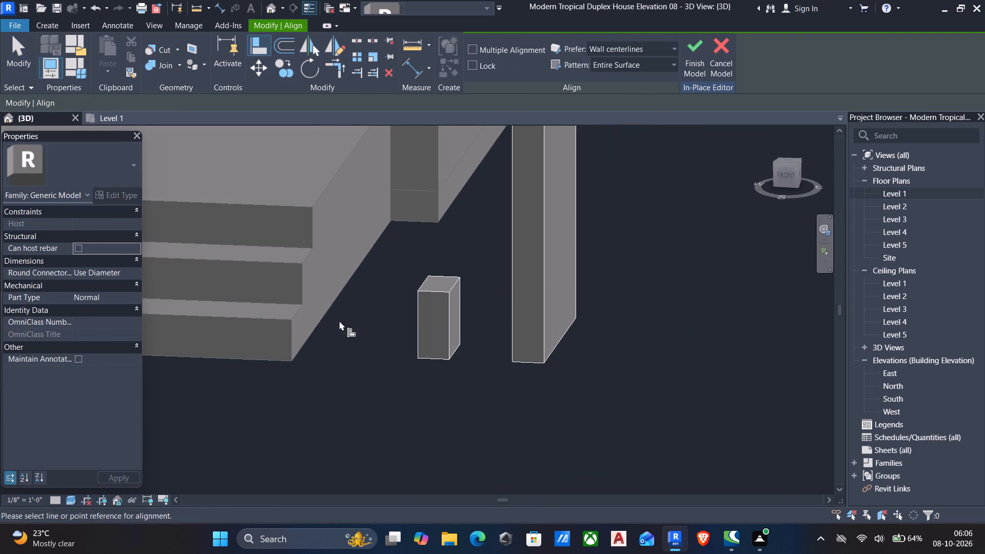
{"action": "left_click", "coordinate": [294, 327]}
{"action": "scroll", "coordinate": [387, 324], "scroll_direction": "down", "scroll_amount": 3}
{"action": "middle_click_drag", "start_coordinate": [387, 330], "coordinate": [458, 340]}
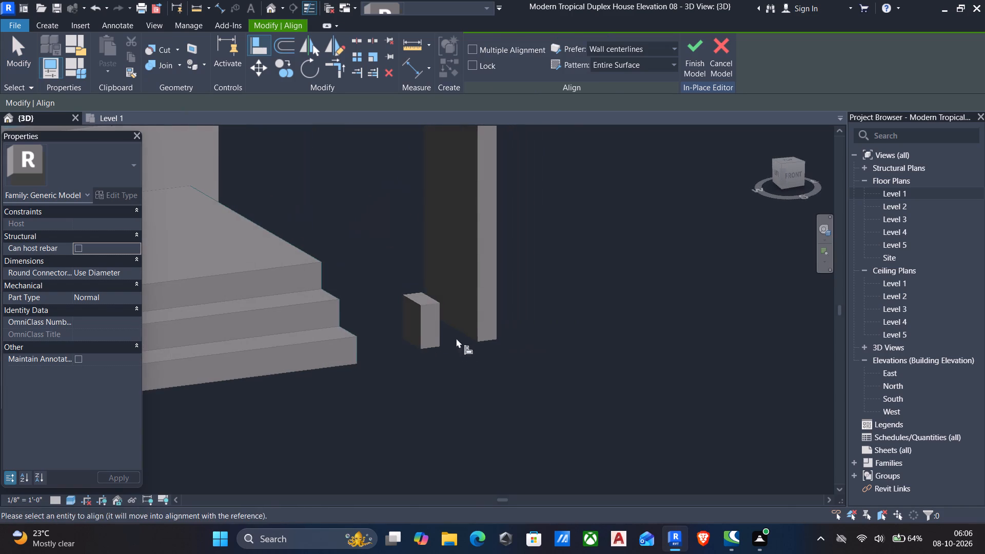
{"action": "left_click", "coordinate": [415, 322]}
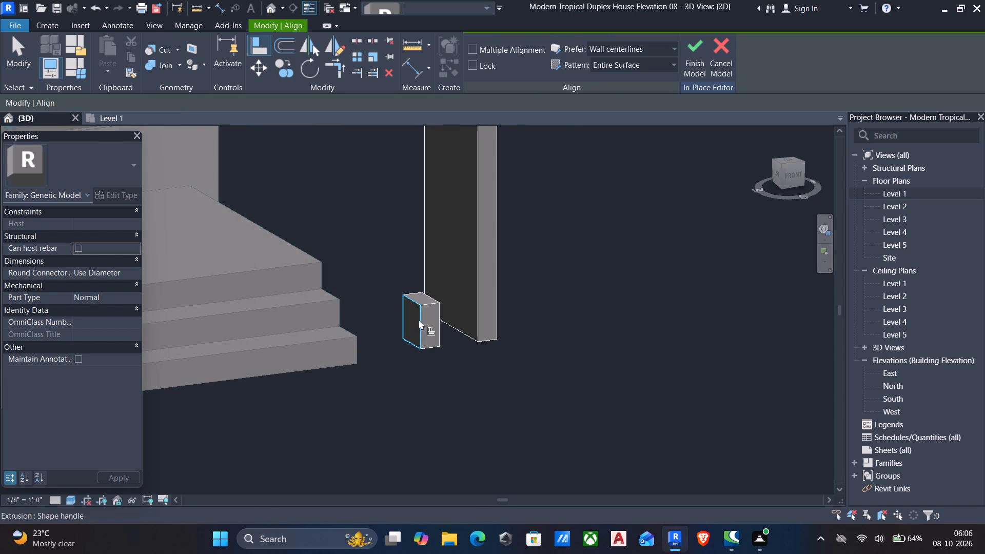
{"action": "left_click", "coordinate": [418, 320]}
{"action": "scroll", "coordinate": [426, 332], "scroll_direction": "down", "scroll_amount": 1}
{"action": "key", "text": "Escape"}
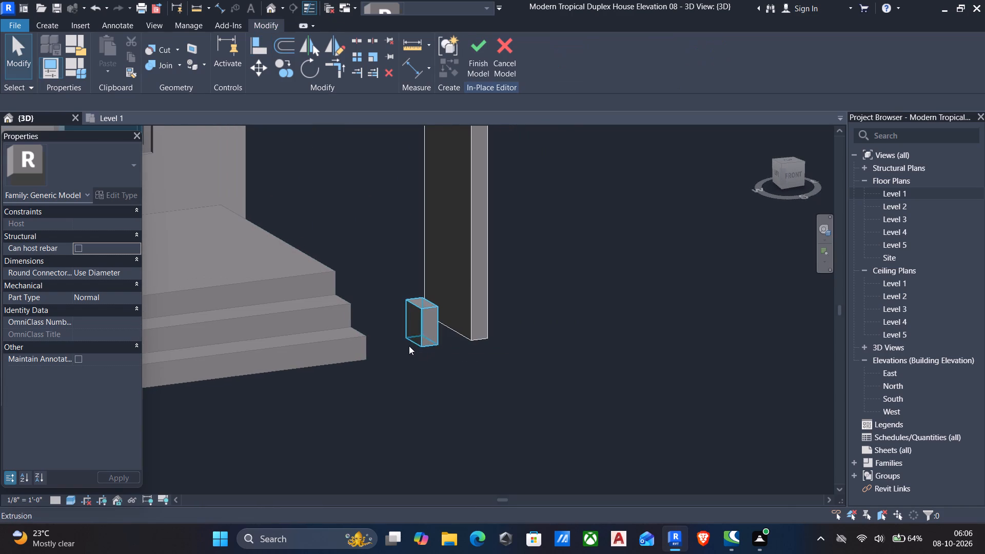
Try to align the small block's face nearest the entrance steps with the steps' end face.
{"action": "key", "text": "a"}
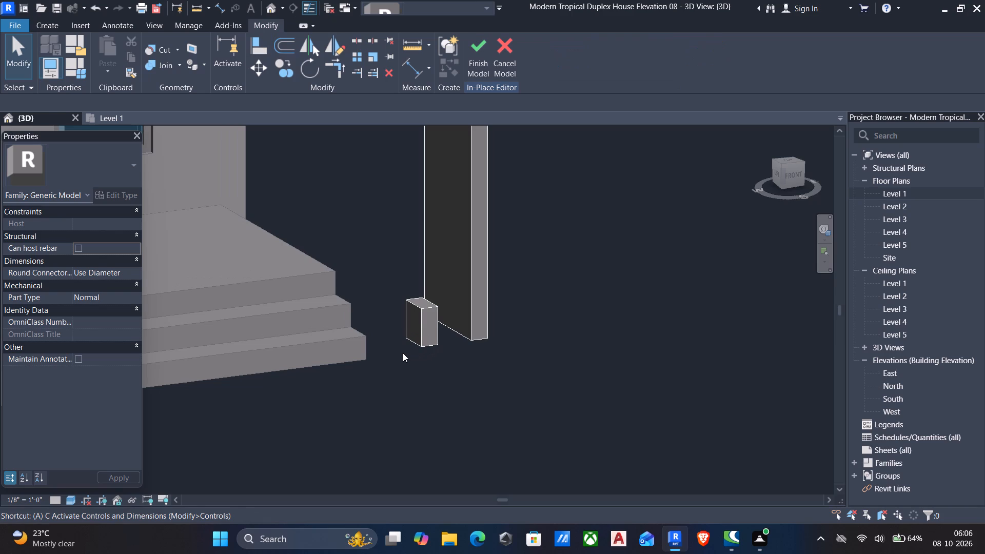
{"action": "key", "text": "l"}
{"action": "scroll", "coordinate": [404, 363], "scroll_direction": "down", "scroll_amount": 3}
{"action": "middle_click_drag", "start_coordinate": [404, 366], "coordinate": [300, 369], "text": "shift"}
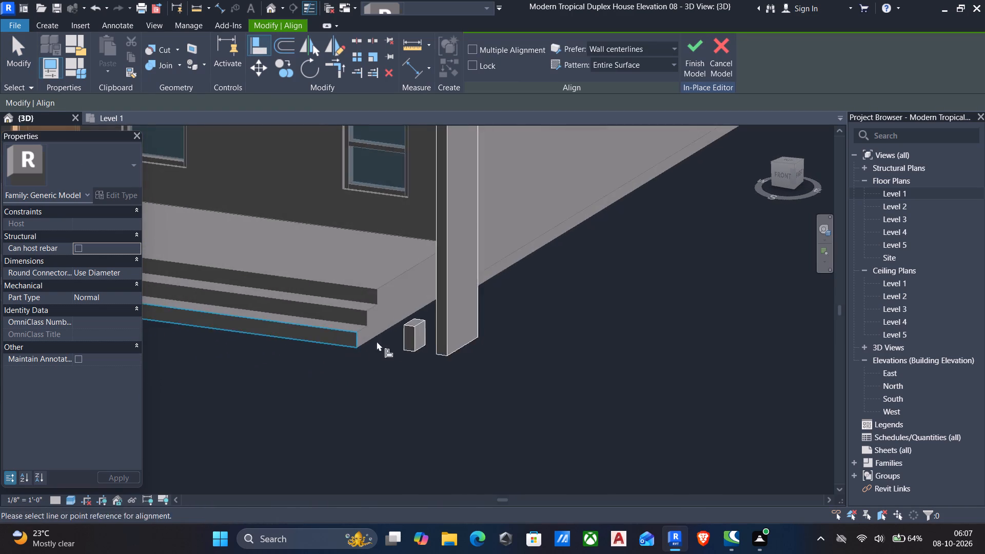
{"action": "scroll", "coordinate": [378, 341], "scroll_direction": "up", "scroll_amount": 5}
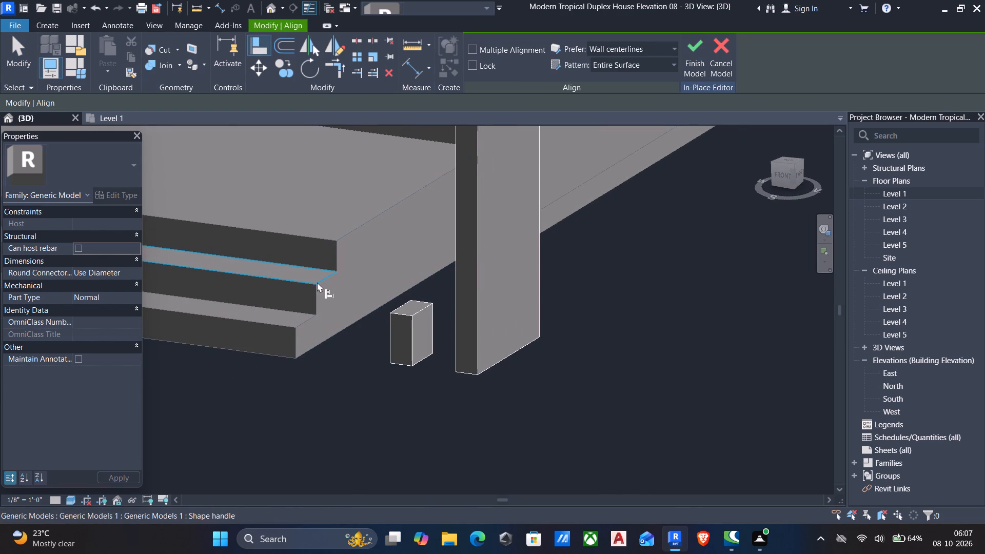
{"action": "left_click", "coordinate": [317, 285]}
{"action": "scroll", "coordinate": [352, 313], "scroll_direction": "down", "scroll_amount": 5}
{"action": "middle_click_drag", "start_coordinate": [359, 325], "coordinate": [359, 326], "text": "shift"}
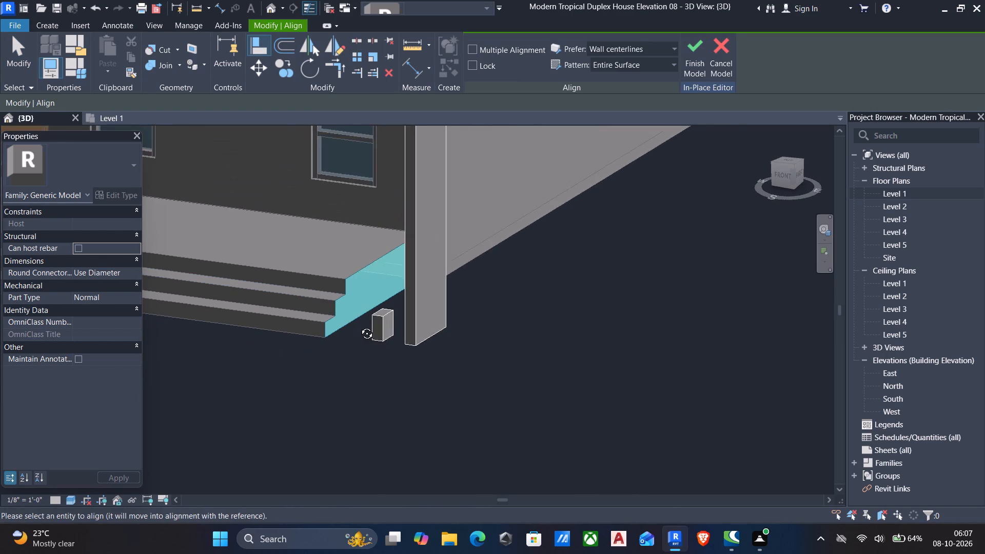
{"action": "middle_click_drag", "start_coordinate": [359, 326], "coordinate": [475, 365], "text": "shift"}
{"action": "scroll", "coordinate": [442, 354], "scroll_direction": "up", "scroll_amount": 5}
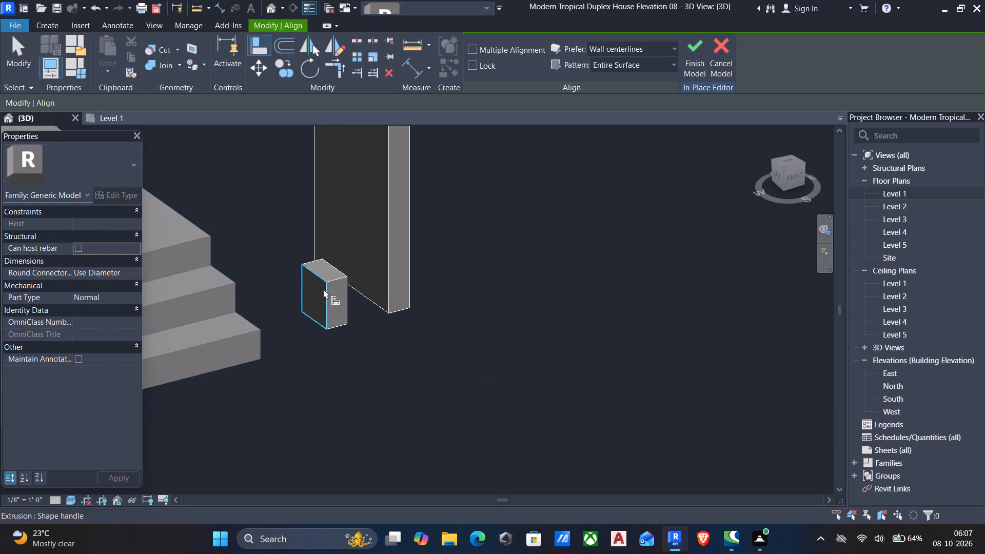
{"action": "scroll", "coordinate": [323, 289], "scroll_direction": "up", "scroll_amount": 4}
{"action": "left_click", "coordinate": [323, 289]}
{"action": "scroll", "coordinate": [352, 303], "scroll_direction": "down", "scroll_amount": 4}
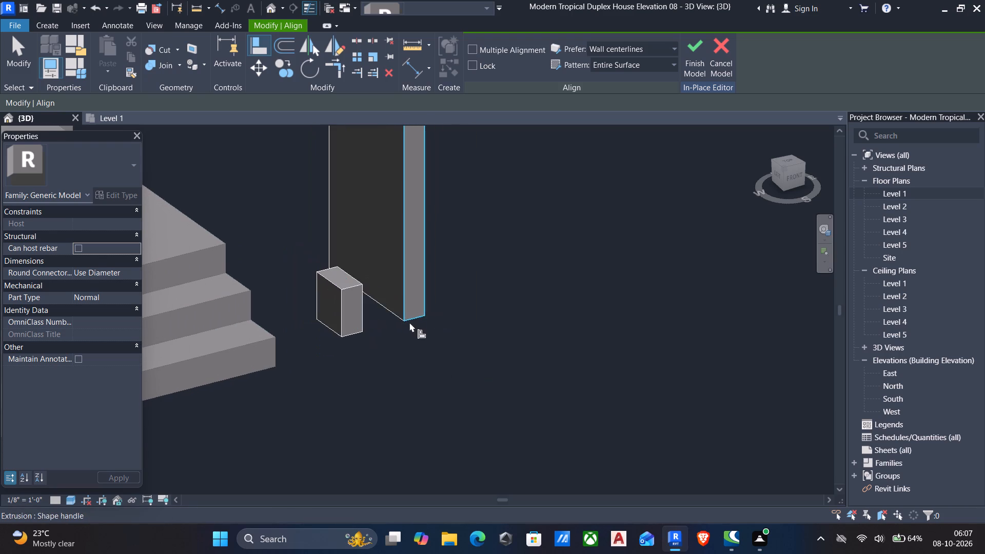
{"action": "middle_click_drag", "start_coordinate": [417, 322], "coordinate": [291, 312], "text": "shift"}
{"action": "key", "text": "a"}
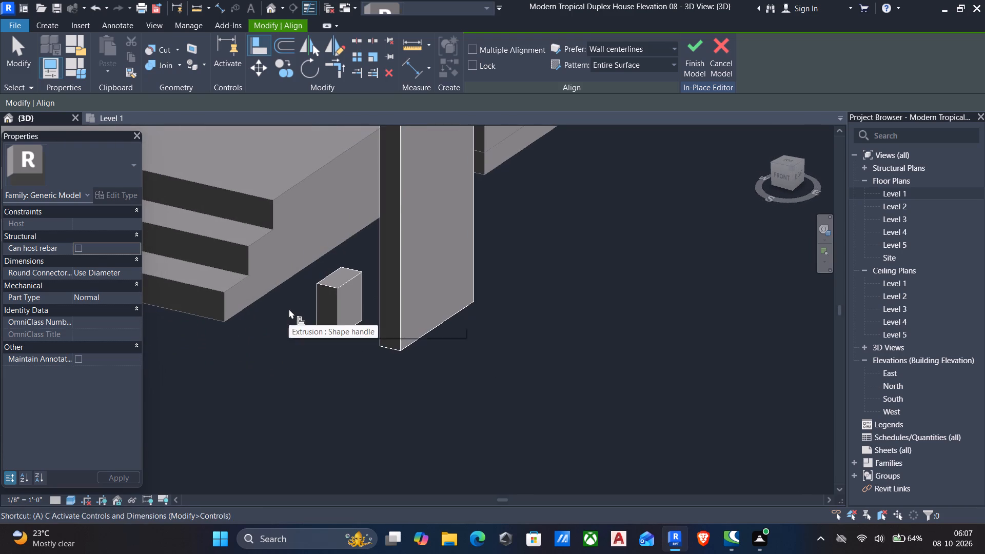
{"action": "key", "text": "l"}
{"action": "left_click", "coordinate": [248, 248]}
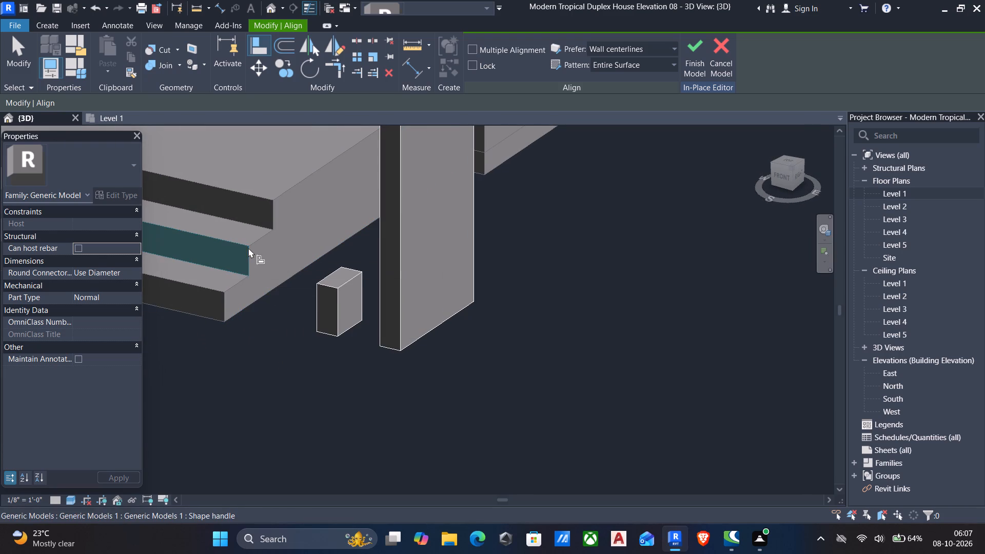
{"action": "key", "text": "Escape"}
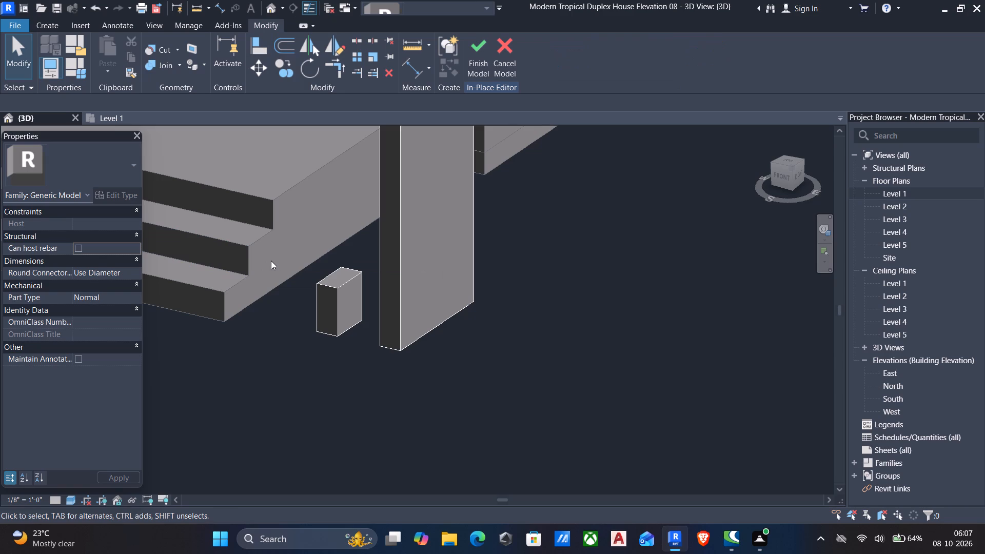
Align the small block's face nearest the entrance steps flush with the steps' end face.
{"action": "type", "text": "al"}
{"action": "left_click", "coordinate": [241, 287]}
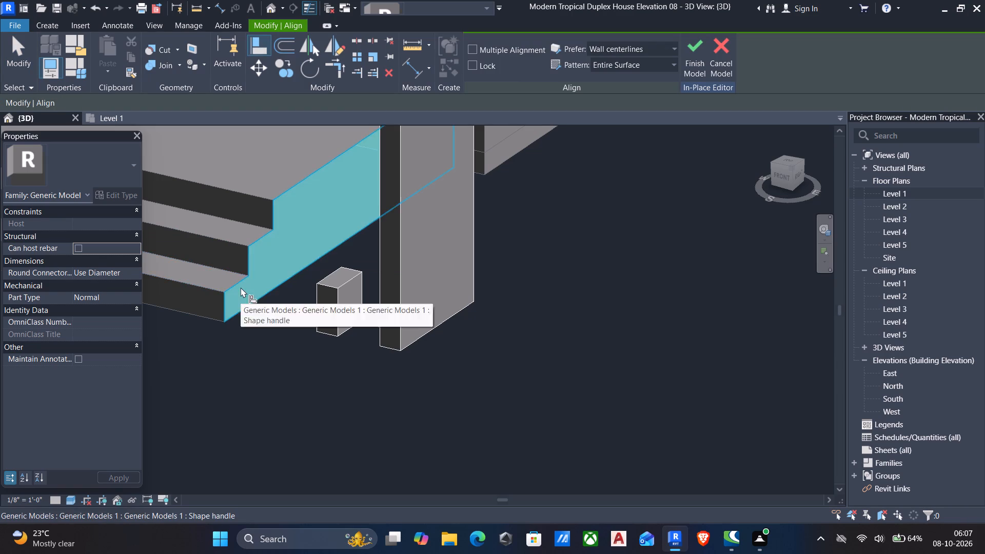
{"action": "scroll", "coordinate": [288, 311], "scroll_direction": "down", "scroll_amount": 4}
{"action": "middle_click_drag", "start_coordinate": [292, 320], "coordinate": [469, 376], "text": "shift"}
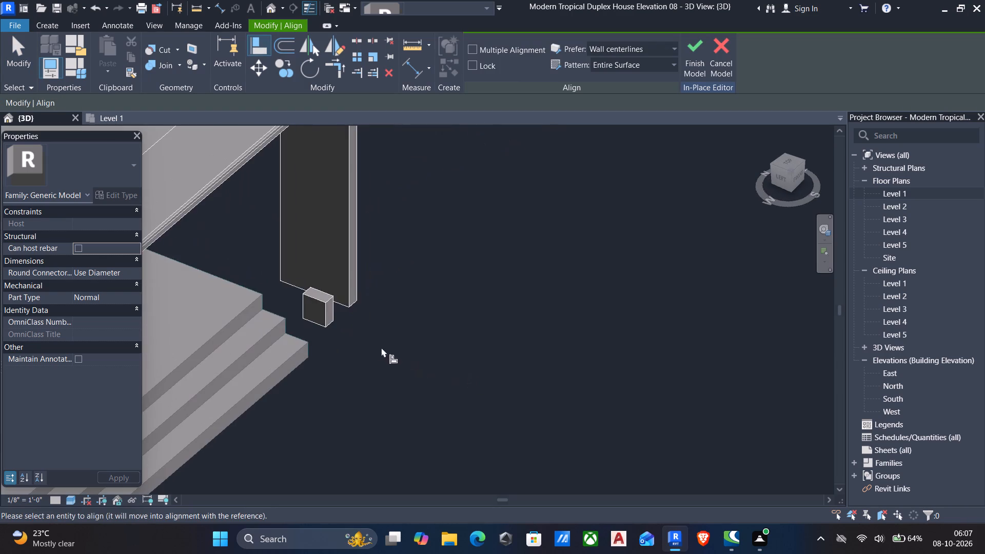
{"action": "scroll", "coordinate": [349, 338], "scroll_direction": "up", "scroll_amount": 5}
{"action": "scroll", "coordinate": [321, 287], "scroll_direction": "up", "scroll_amount": 1}
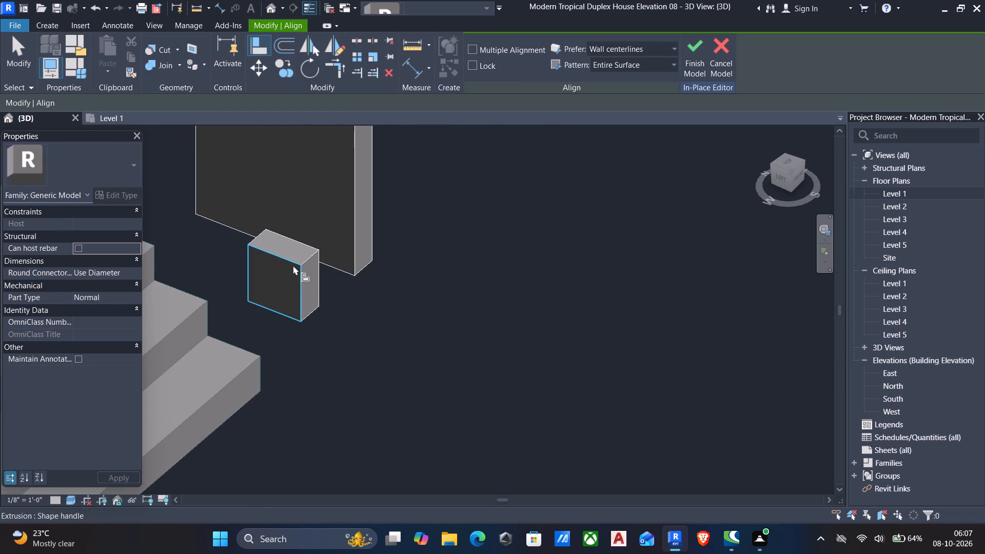
{"action": "left_click", "coordinate": [293, 265]}
{"action": "scroll", "coordinate": [324, 294], "scroll_direction": "down", "scroll_amount": 6}
{"action": "middle_click_drag", "start_coordinate": [333, 304], "coordinate": [240, 289], "text": "shift"}
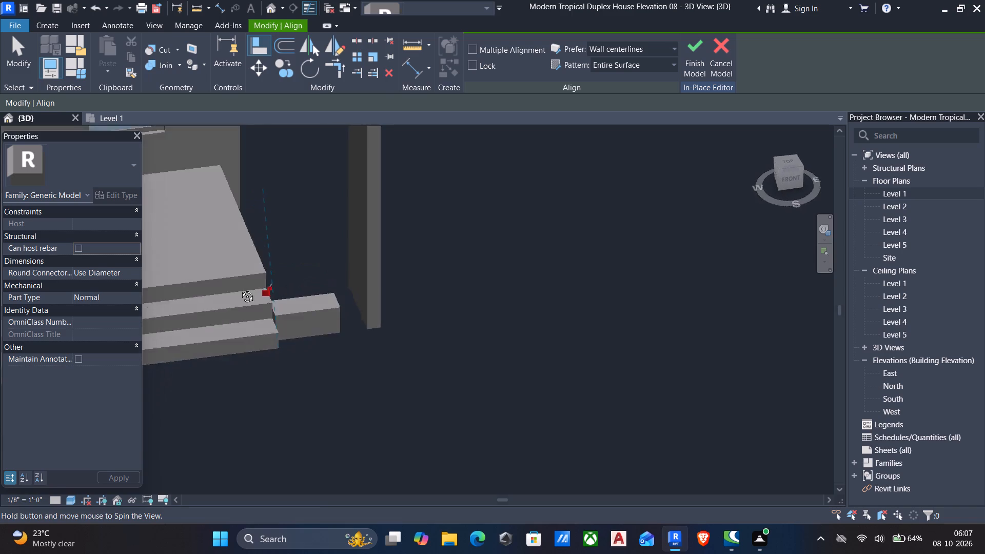
{"action": "middle_click_drag", "start_coordinate": [240, 289], "coordinate": [220, 278], "text": "shift"}
{"action": "middle_click_drag", "start_coordinate": [316, 343], "coordinate": [290, 347], "text": "shift"}
{"action": "key", "text": "Escape"}
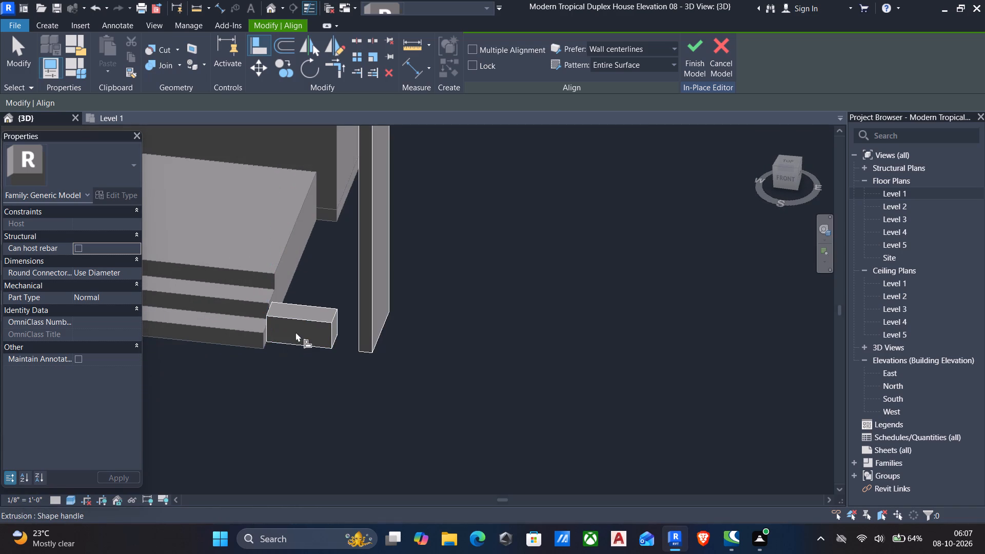
{"action": "key", "text": "Escape"}
Pull the block's face nearest the porch leg toward the entrance steps until the block is about 5 3/8" deep.
{"action": "left_click", "coordinate": [305, 316]}
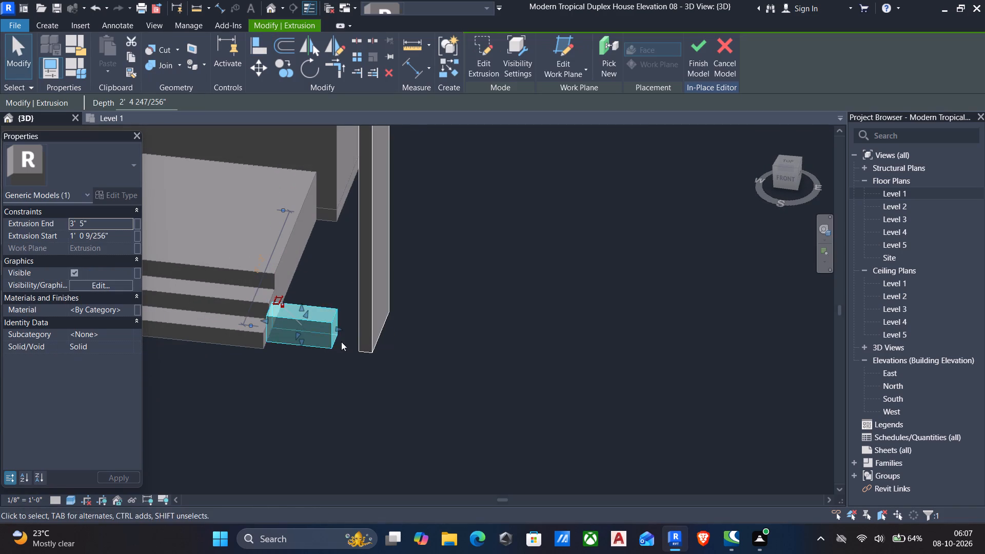
{"action": "scroll", "coordinate": [342, 338], "scroll_direction": "up", "scroll_amount": 5}
{"action": "left_click_drag", "start_coordinate": [330, 321], "coordinate": [306, 317]}
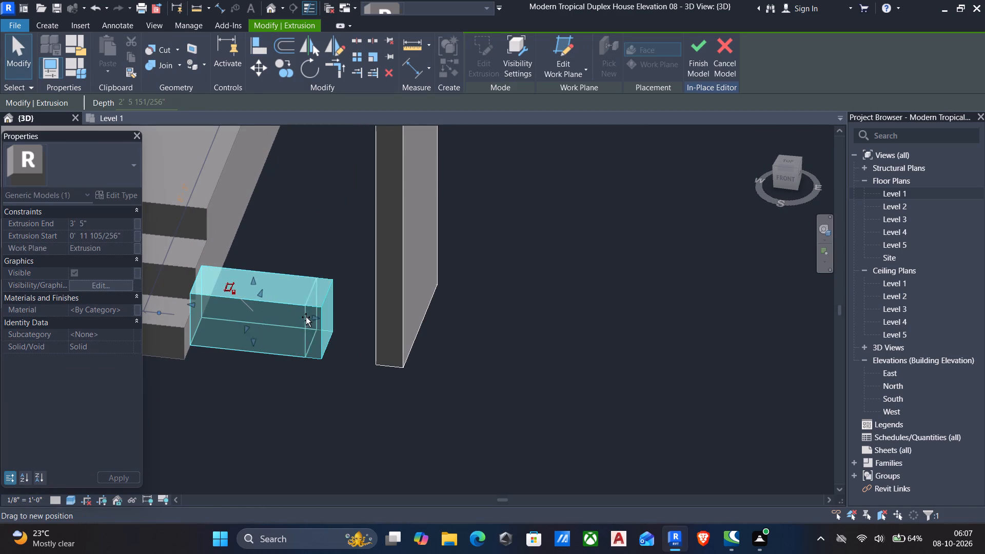
{"action": "left_click_drag", "start_coordinate": [306, 317], "coordinate": [221, 305]}
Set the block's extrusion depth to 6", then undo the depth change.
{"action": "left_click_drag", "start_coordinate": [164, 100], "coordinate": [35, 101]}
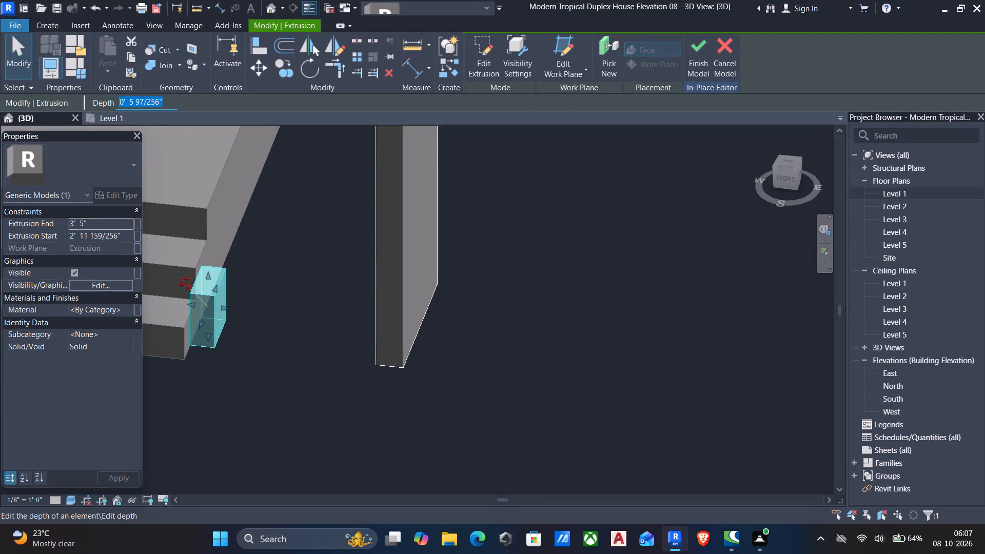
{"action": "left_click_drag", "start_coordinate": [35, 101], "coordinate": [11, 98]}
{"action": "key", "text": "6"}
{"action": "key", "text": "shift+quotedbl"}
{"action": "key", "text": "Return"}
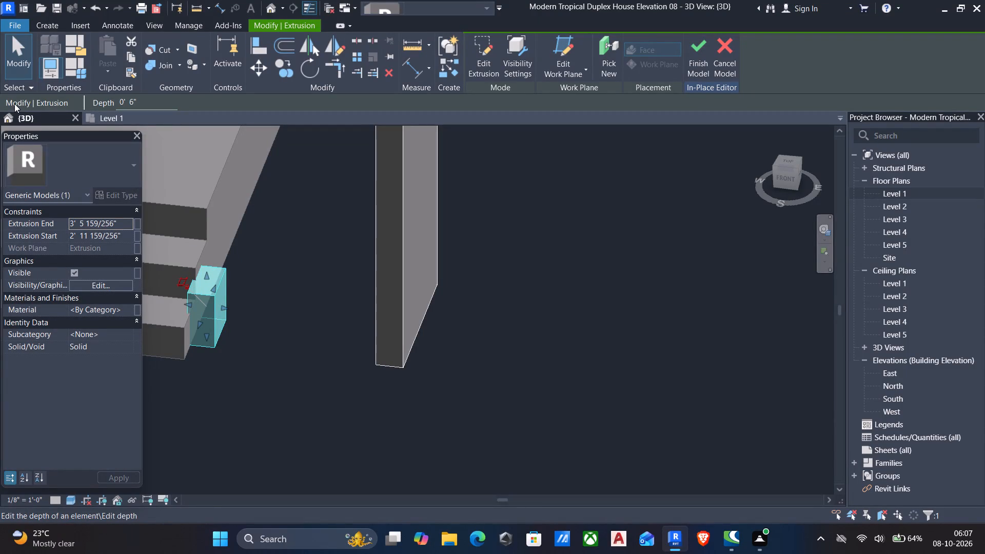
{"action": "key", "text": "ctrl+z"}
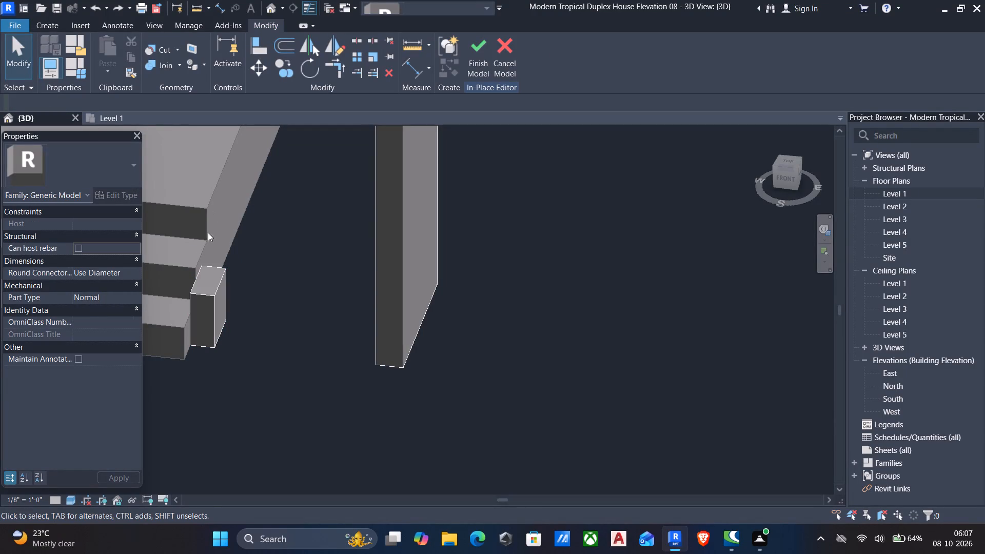
Stretch the block's face nearest the porch leg slightly outward to a depth of about 6 1/8".
{"action": "left_click", "coordinate": [206, 291]}
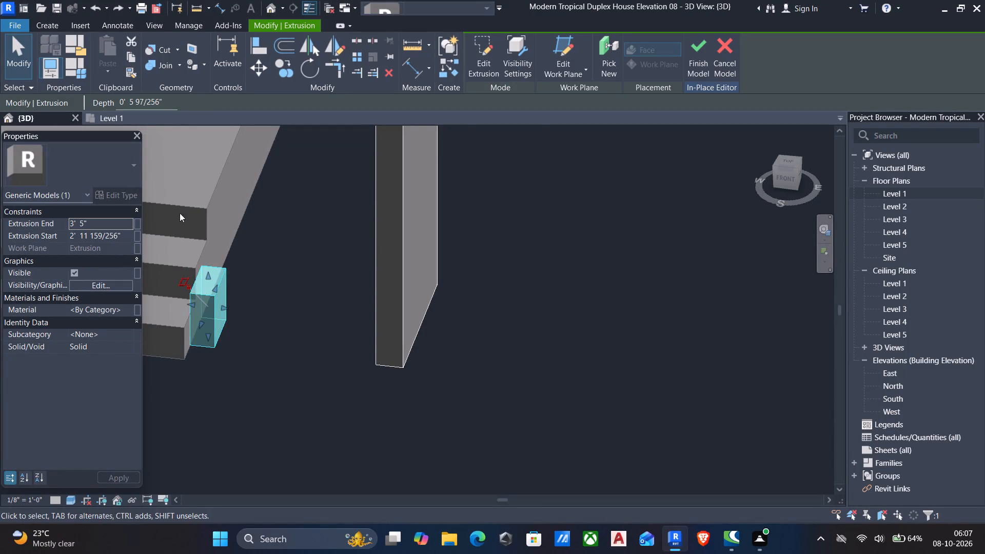
{"action": "scroll", "coordinate": [235, 321], "scroll_direction": "up", "scroll_amount": 4}
{"action": "left_click", "coordinate": [213, 299]}
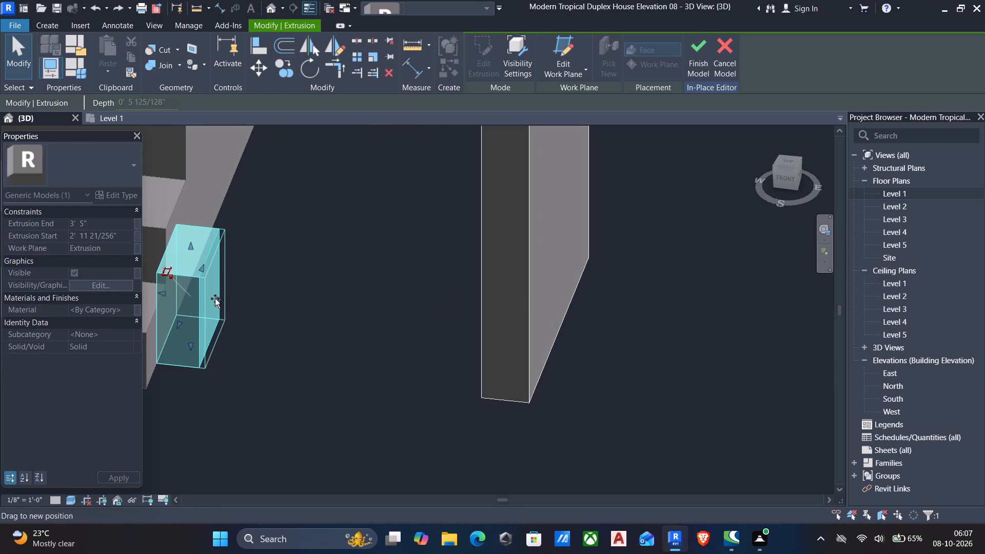
Align the small block's top face with the underside of the porch frame's top beam, making it a full-height post.
{"action": "scroll", "coordinate": [279, 273], "scroll_direction": "down", "scroll_amount": 5}
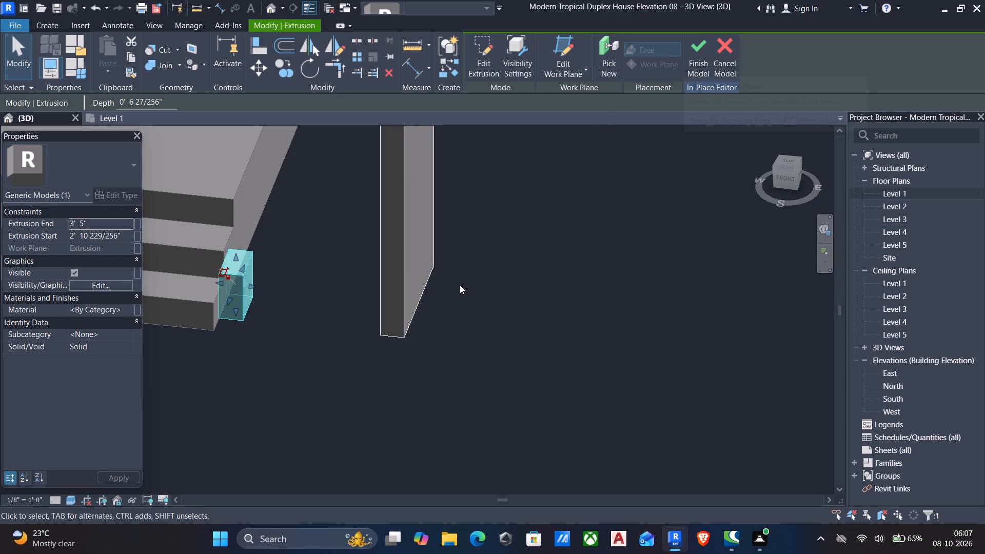
{"action": "key", "text": "a"}
{"action": "key", "text": "l"}
{"action": "scroll", "coordinate": [442, 366], "scroll_direction": "down", "scroll_amount": 4}
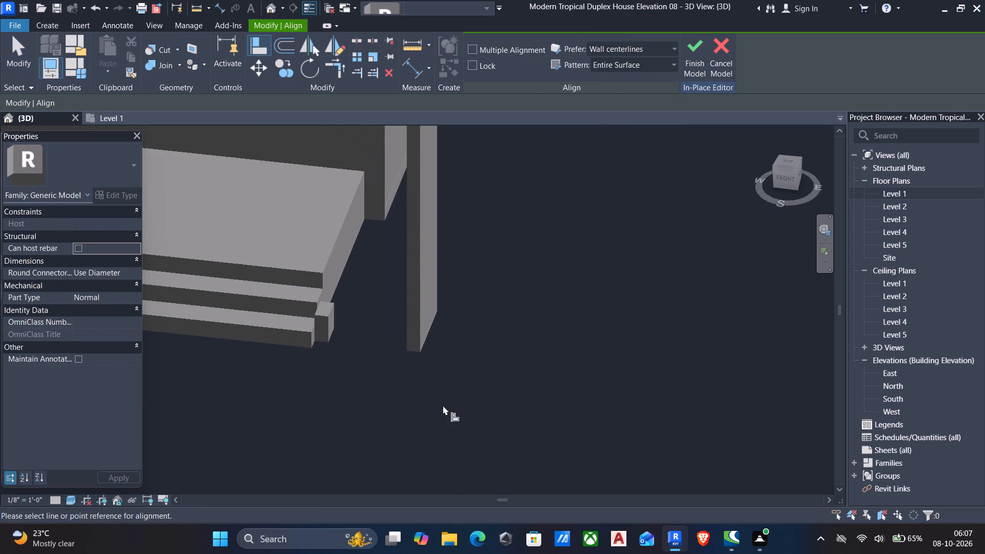
{"action": "middle_click_drag", "start_coordinate": [443, 409], "coordinate": [454, 365]}
{"action": "scroll", "coordinate": [413, 329], "scroll_direction": "down", "scroll_amount": 4}
{"action": "middle_click_drag", "start_coordinate": [410, 335], "coordinate": [430, 300]}
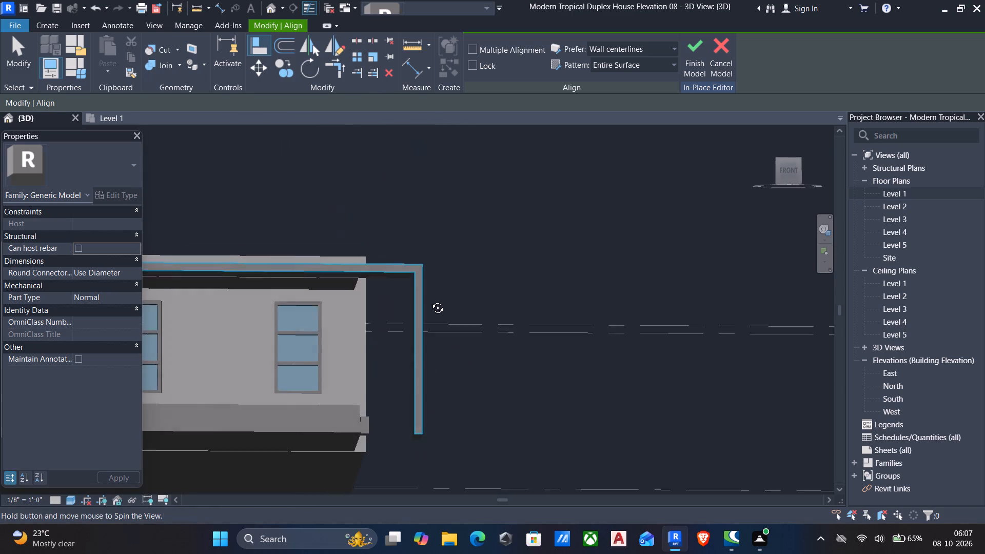
{"action": "middle_click_drag", "start_coordinate": [430, 300], "coordinate": [431, 246]}
{"action": "scroll", "coordinate": [329, 341], "scroll_direction": "up", "scroll_amount": 6}
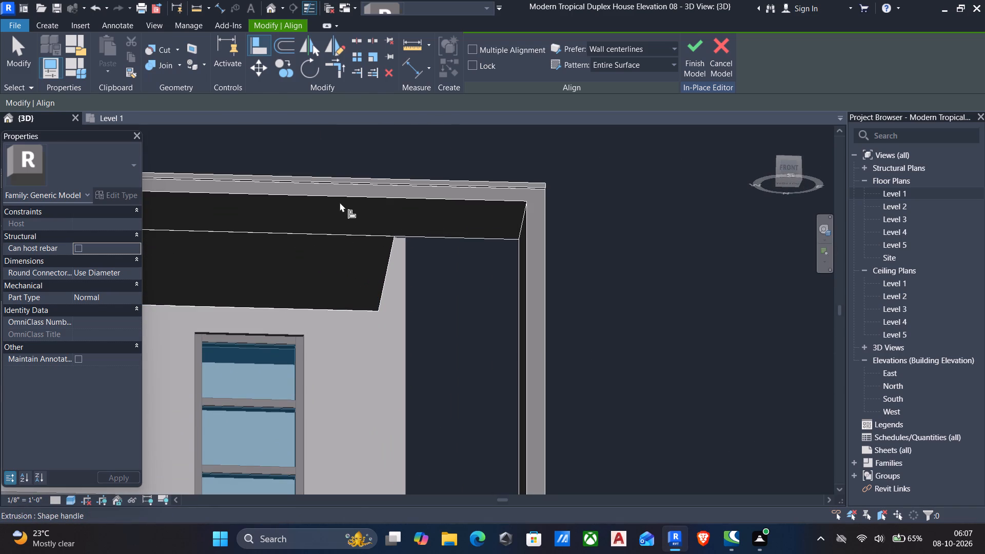
{"action": "left_click", "coordinate": [339, 197]}
{"action": "scroll", "coordinate": [383, 294], "scroll_direction": "down", "scroll_amount": 6}
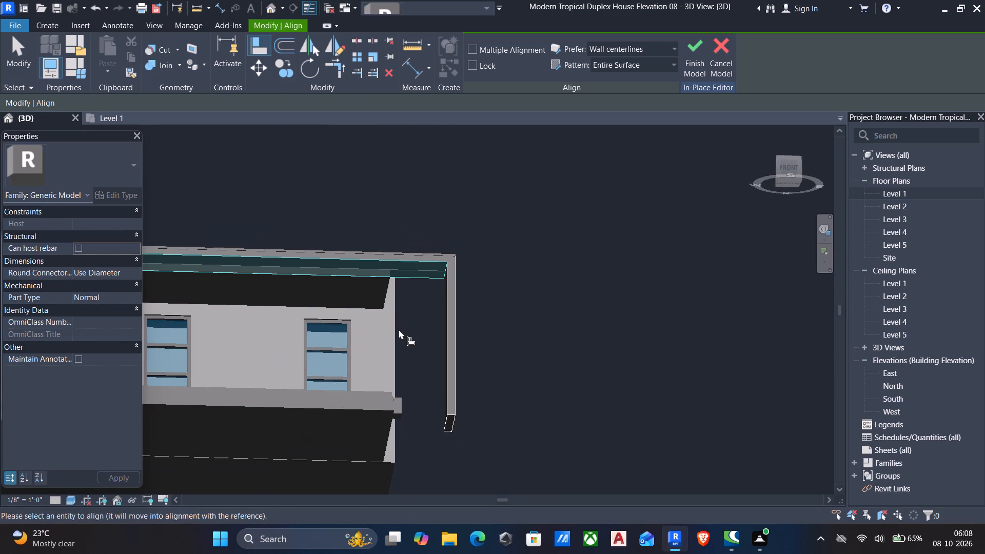
{"action": "scroll", "coordinate": [403, 346], "scroll_direction": "down", "scroll_amount": 2}
{"action": "middle_click_drag", "start_coordinate": [404, 351], "coordinate": [472, 553], "text": "shift"}
{"action": "scroll", "coordinate": [428, 397], "scroll_direction": "up", "scroll_amount": 6}
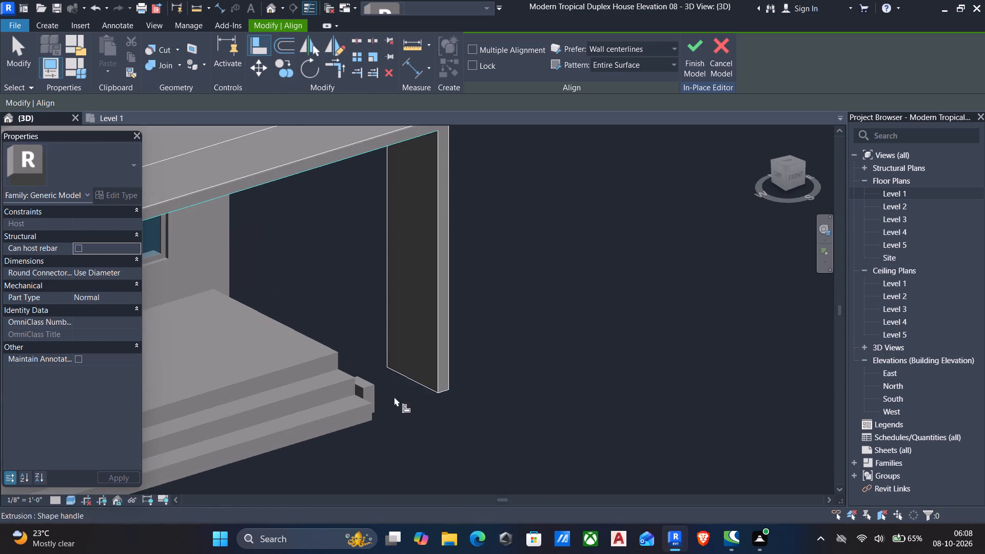
{"action": "scroll", "coordinate": [362, 373], "scroll_direction": "up", "scroll_amount": 11}
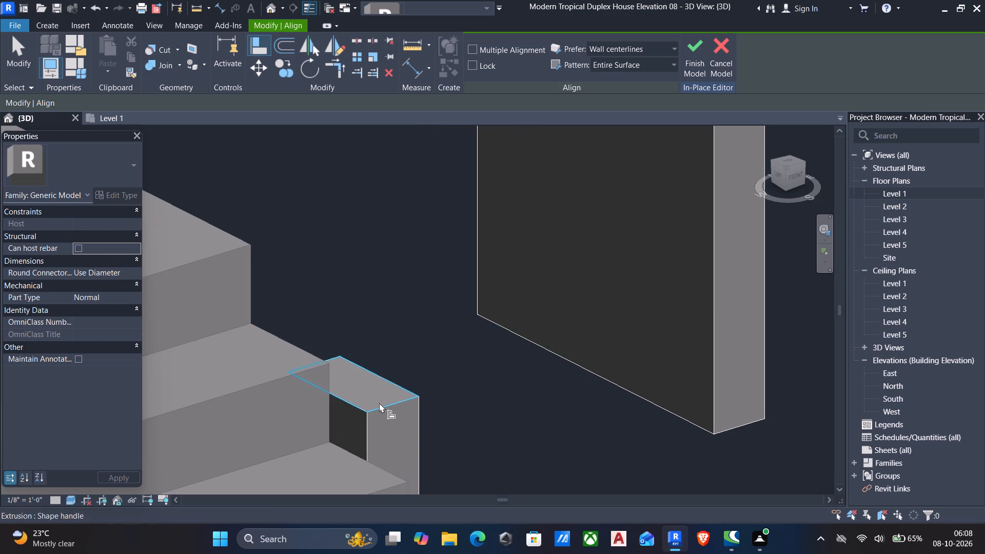
{"action": "left_click", "coordinate": [379, 403]}
Start a new solid extrusion using the outer porch leg's inner face as the work plane.
{"action": "scroll", "coordinate": [395, 395], "scroll_direction": "down", "scroll_amount": 10}
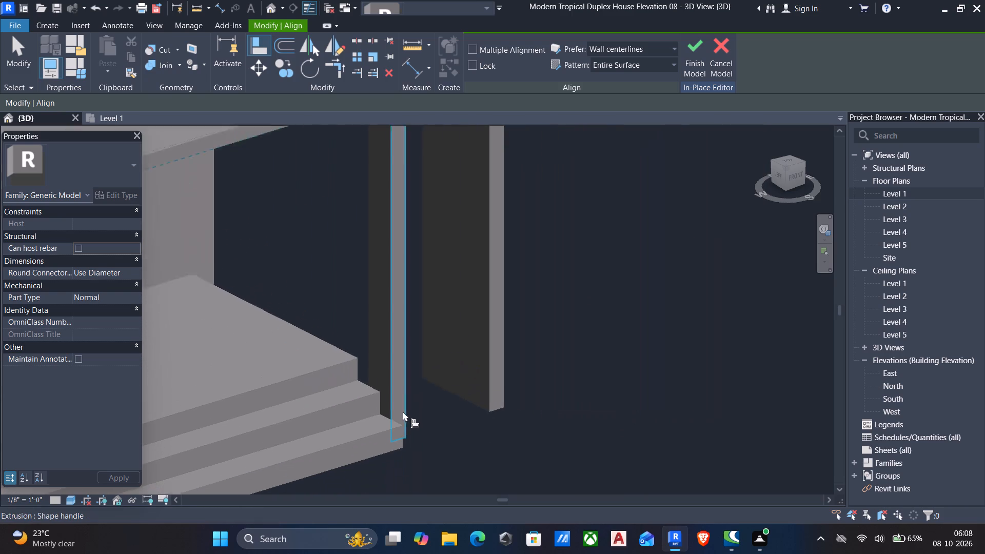
{"action": "scroll", "coordinate": [403, 411], "scroll_direction": "down", "scroll_amount": 6}
{"action": "middle_click_drag", "start_coordinate": [425, 385], "coordinate": [270, 325], "text": "shift"}
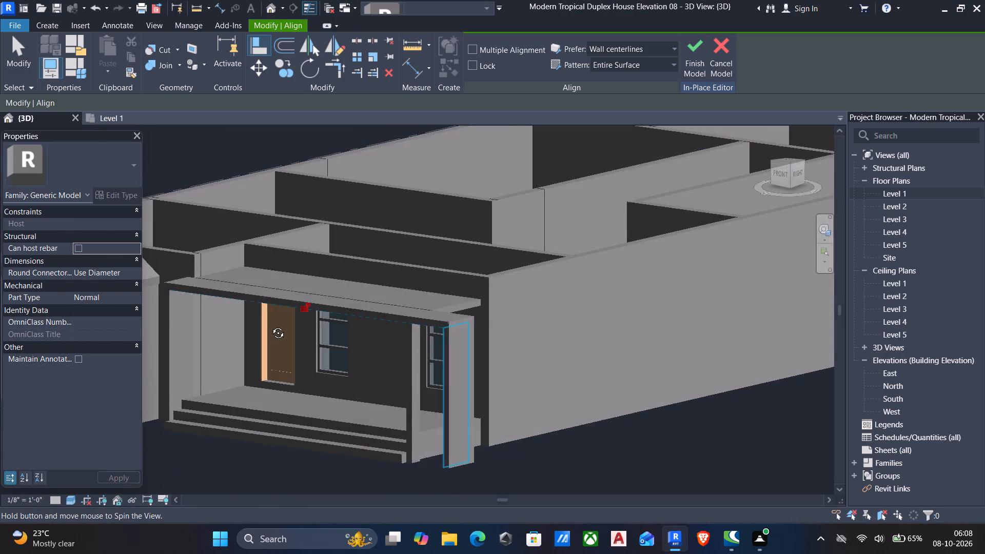
{"action": "middle_click_drag", "start_coordinate": [270, 325], "coordinate": [375, 329], "text": "shift"}
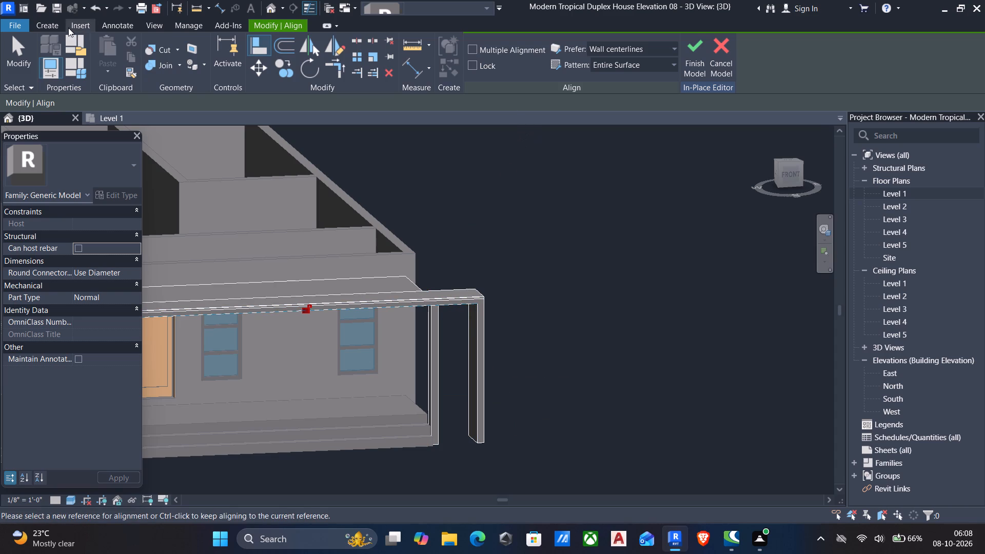
{"action": "left_click", "coordinate": [38, 25]}
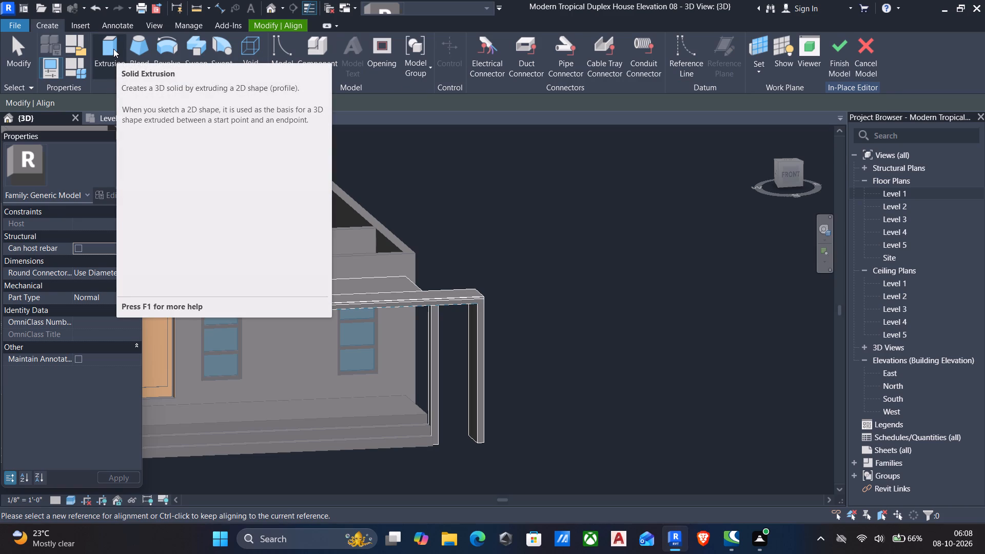
{"action": "left_click", "coordinate": [113, 49]}
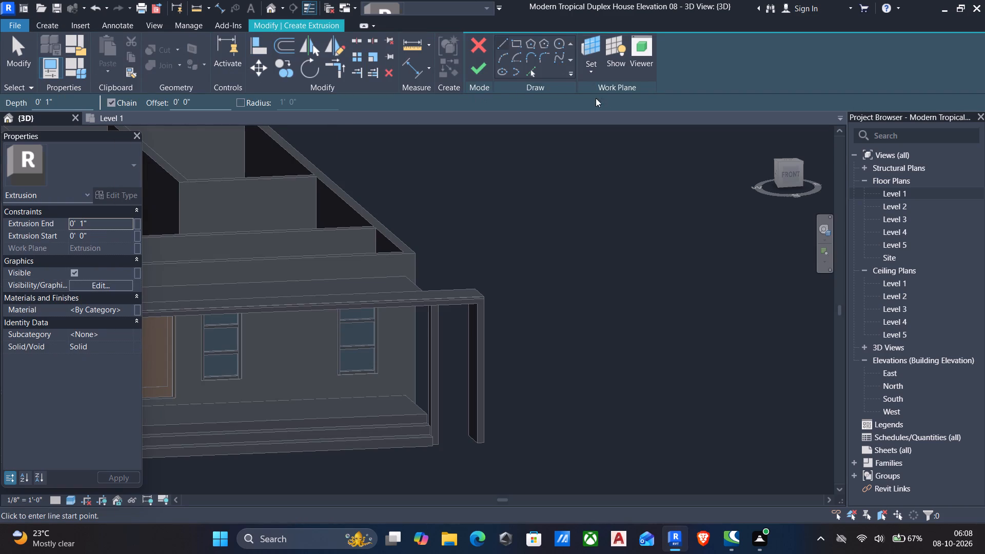
{"action": "left_click", "coordinate": [587, 75]}
{"action": "left_click", "coordinate": [604, 121]}
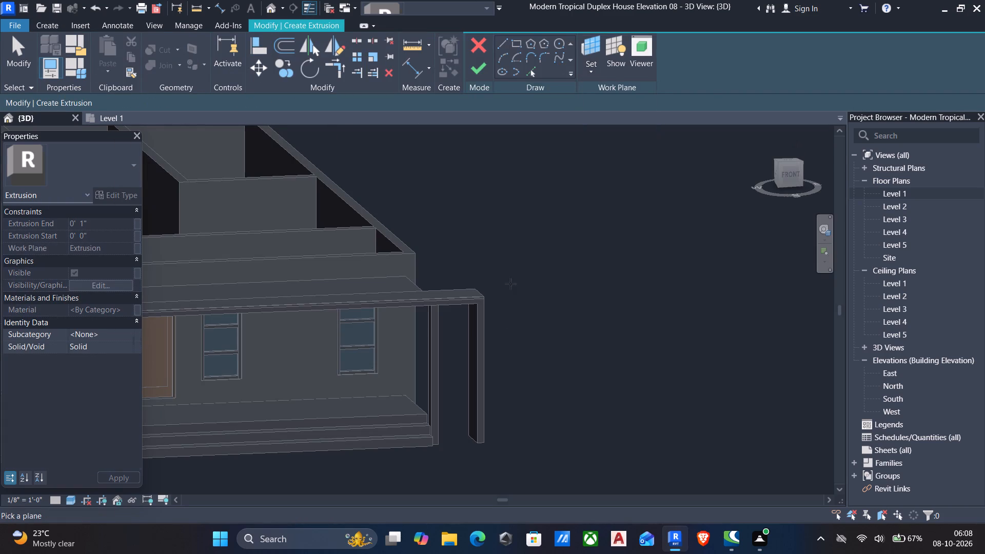
{"action": "scroll", "coordinate": [480, 438], "scroll_direction": "up", "scroll_amount": 4}
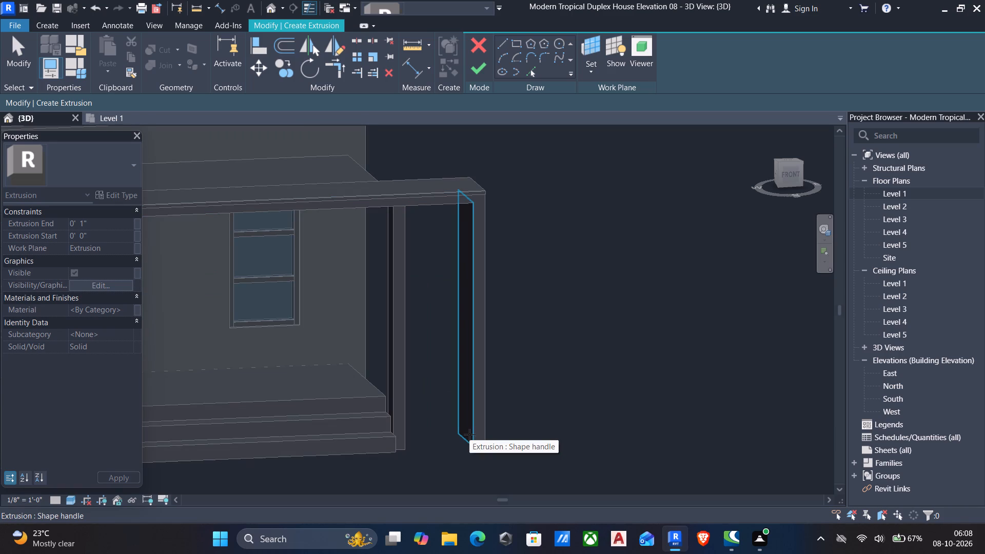
{"action": "left_click", "coordinate": [469, 434]}
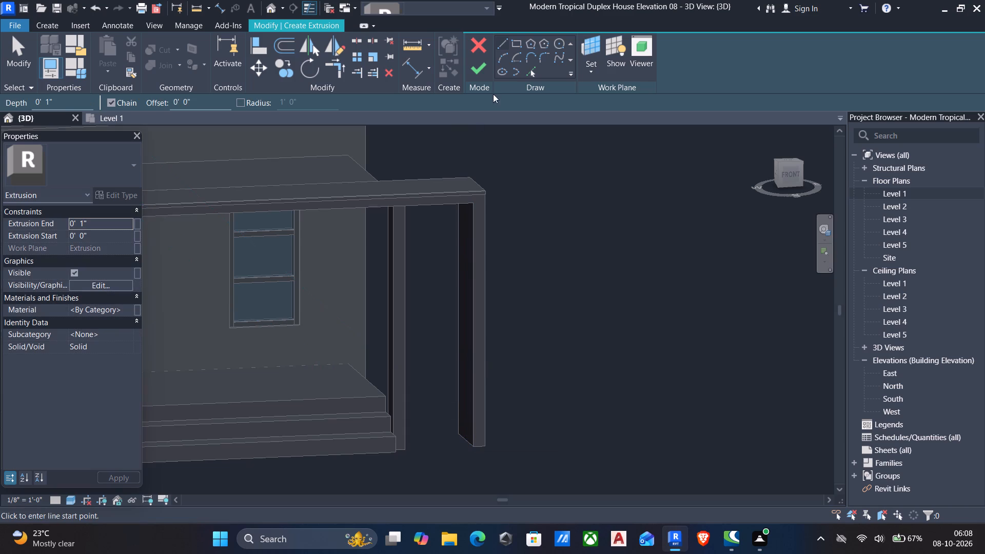
Sketch a small rectangle about 4 1/4" by 2 3/4" at the bottom rear corner of the porch leg's inner face.
{"action": "left_click", "coordinate": [520, 45]}
{"action": "scroll", "coordinate": [452, 482], "scroll_direction": "up", "scroll_amount": 5}
{"action": "scroll", "coordinate": [473, 404], "scroll_direction": "up", "scroll_amount": 6}
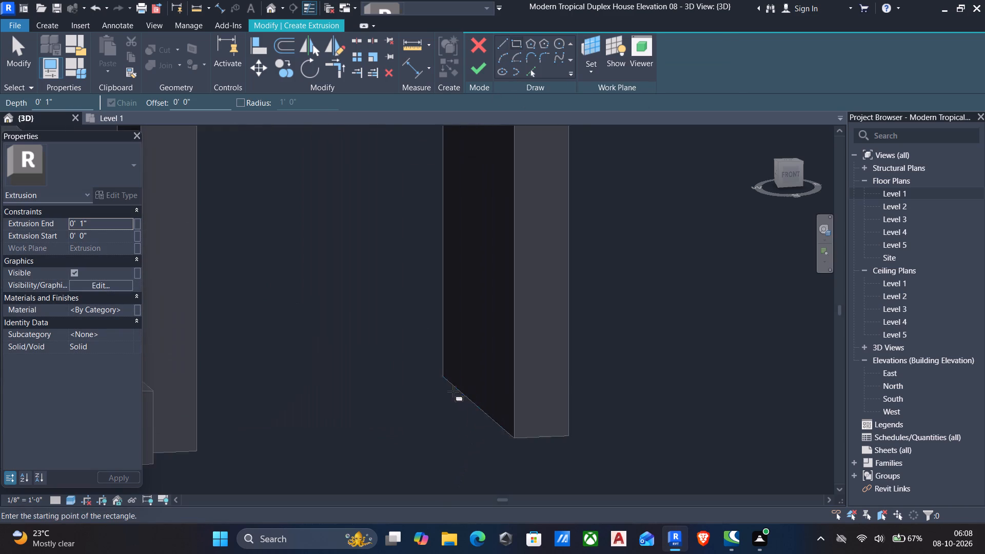
{"action": "scroll", "coordinate": [453, 391], "scroll_direction": "up", "scroll_amount": 6}
{"action": "left_click", "coordinate": [430, 357]}
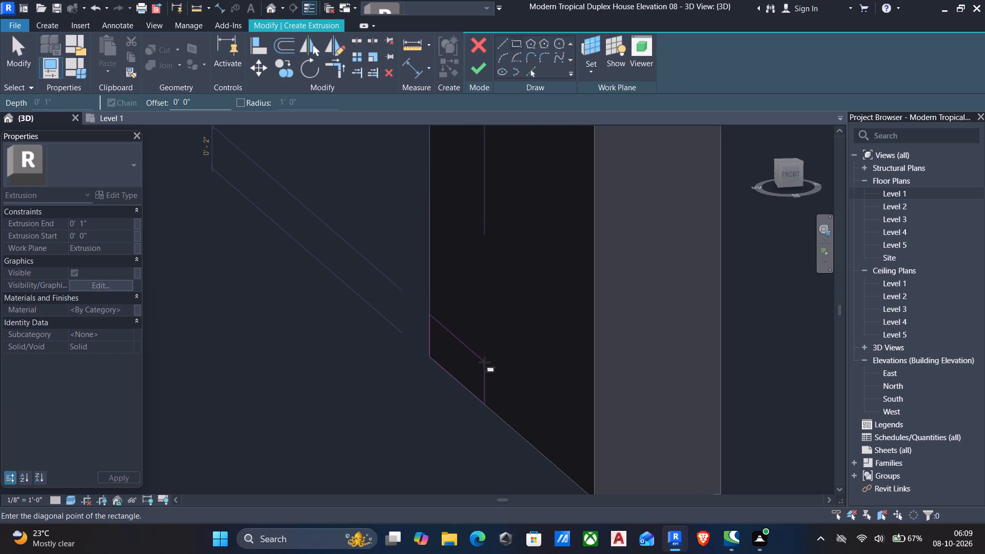
{"action": "left_click", "coordinate": [449, 315]}
{"action": "key", "text": "Escape"}
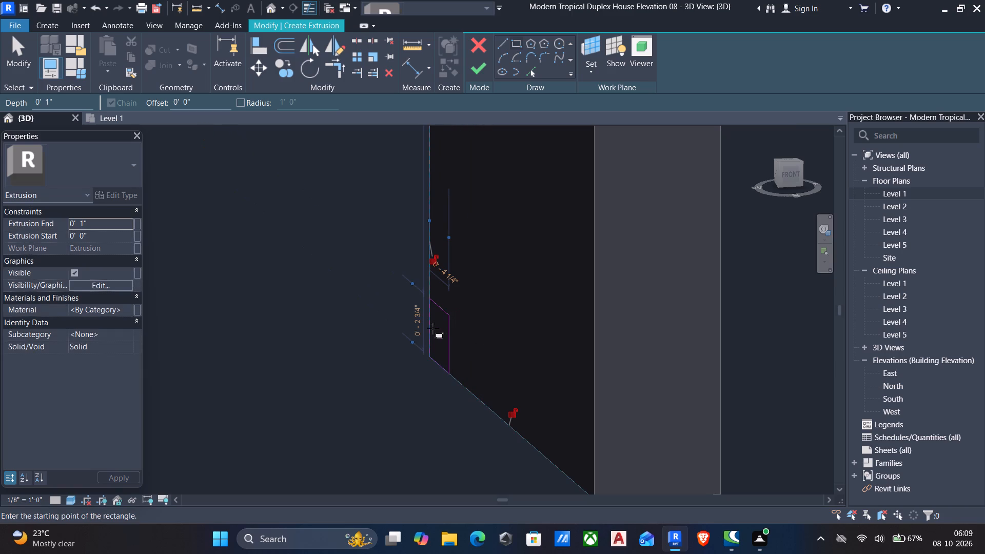
{"action": "key", "text": "Escape"}
Set the rectangle's width along the leg to 3" and finish the extrusion with a 1" depth.
{"action": "left_click", "coordinate": [450, 345]}
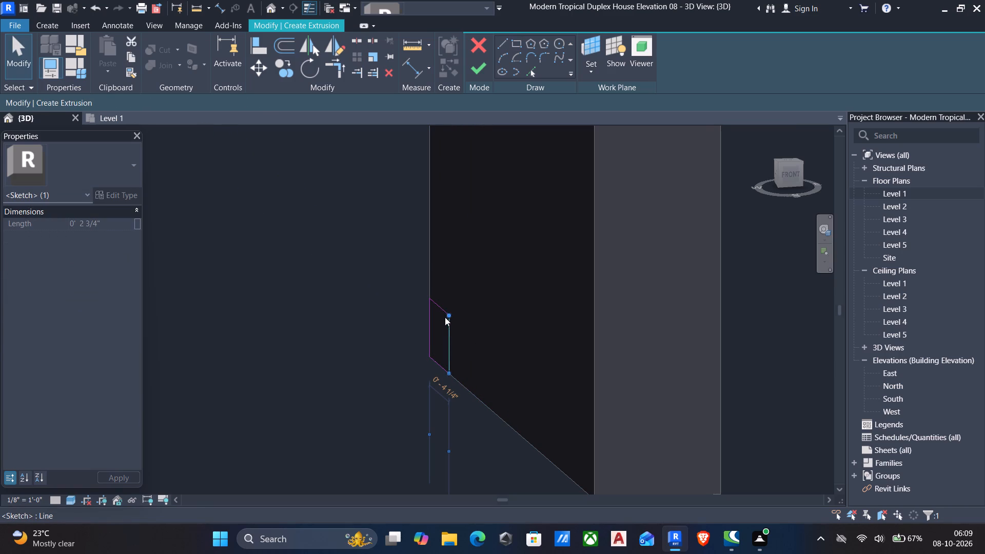
{"action": "left_click", "coordinate": [442, 388]}
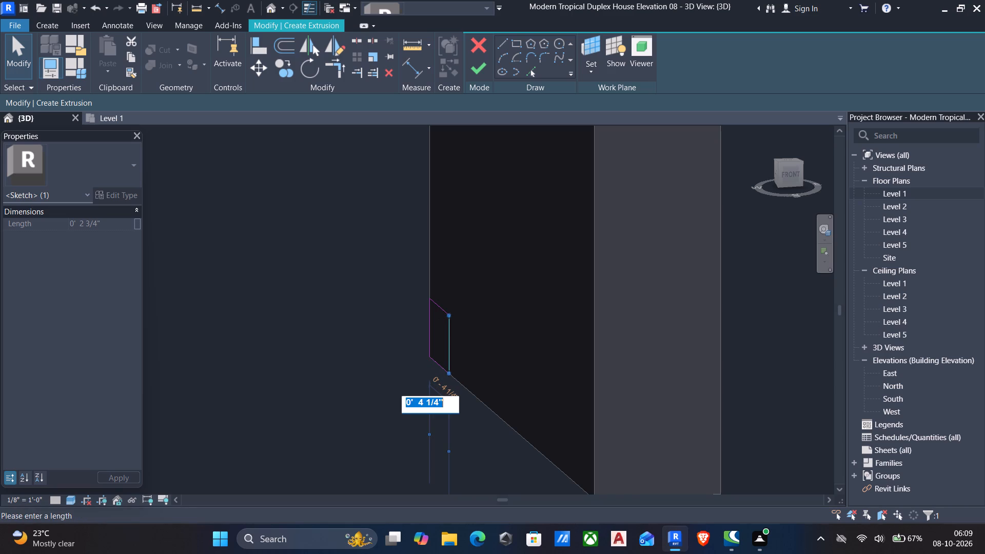
{"action": "type", "text": "3\""}
{"action": "key", "text": "Return"}
{"action": "scroll", "coordinate": [398, 365], "scroll_direction": "down", "scroll_amount": 1}
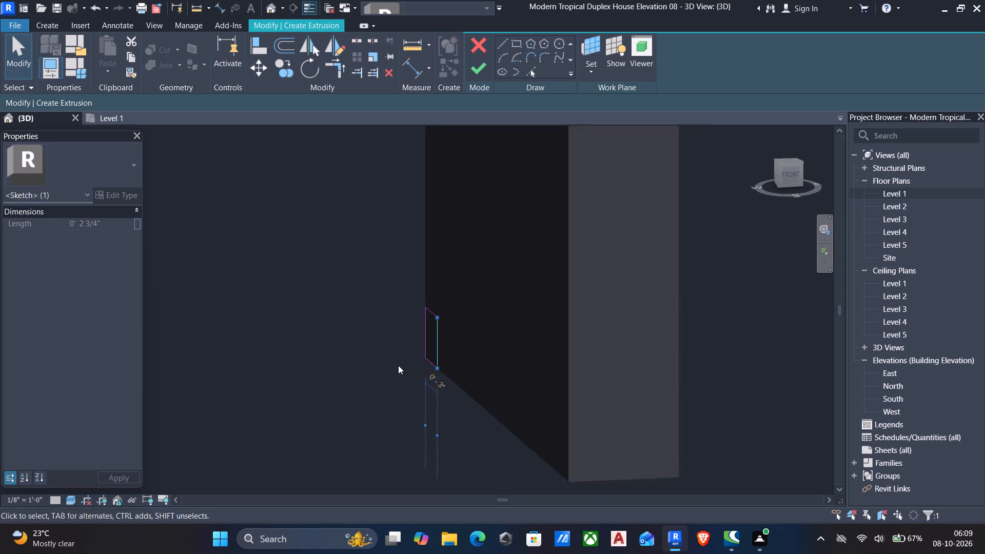
{"action": "scroll", "coordinate": [398, 365], "scroll_direction": "down", "scroll_amount": 2}
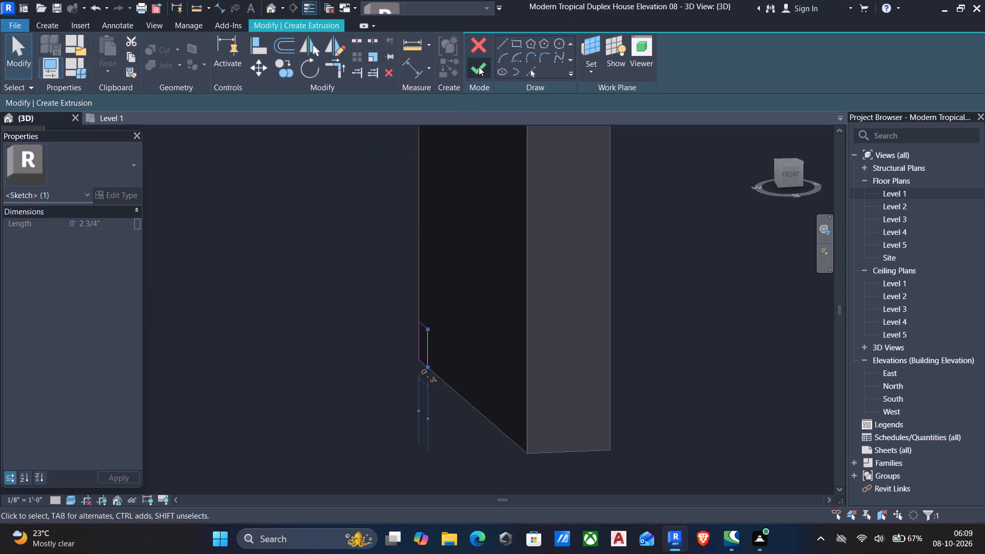
{"action": "left_click", "coordinate": [479, 67]}
Nudge the small block along the leg's bottom edge toward the front until it is about 1' 10 1/4" from the porch frame's front.
{"action": "scroll", "coordinate": [434, 246], "scroll_direction": "down", "scroll_amount": 3}
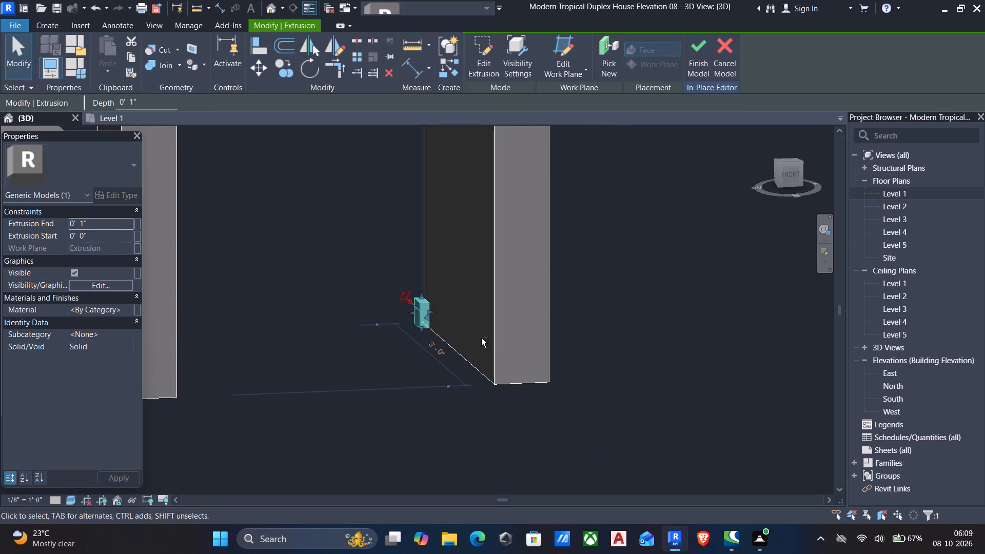
{"action": "middle_click_drag", "start_coordinate": [481, 339], "coordinate": [441, 345], "text": "shift"}
{"action": "scroll", "coordinate": [432, 339], "scroll_direction": "down", "scroll_amount": 1, "text": "shift"}
{"action": "middle_click_drag", "start_coordinate": [431, 339], "coordinate": [587, 378]}
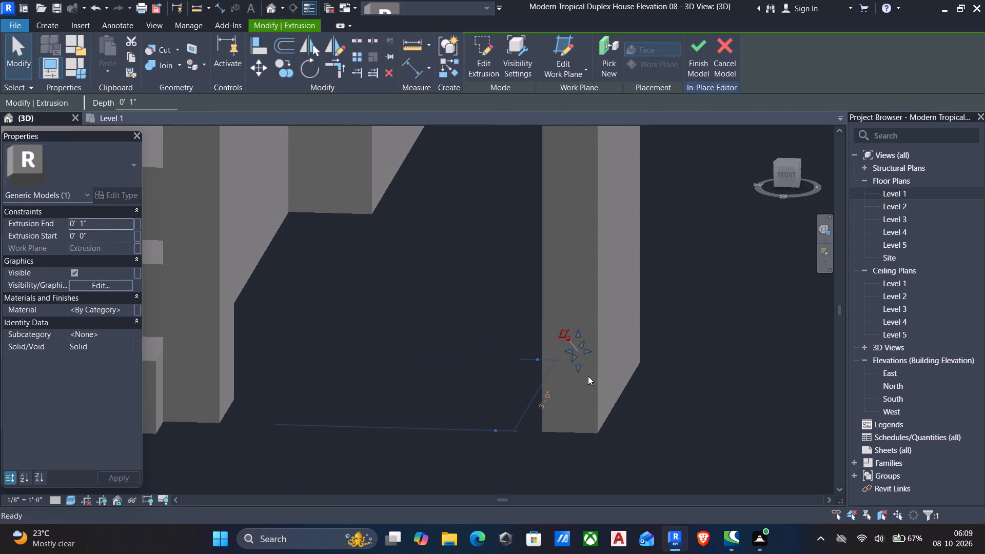
{"action": "scroll", "coordinate": [521, 366], "scroll_direction": "down", "scroll_amount": 3}
{"action": "key", "text": "z"}
{"action": "key", "text": "z"}
{"action": "key", "text": "z"}
{"action": "key", "text": "z"}
{"action": "middle_click_drag", "start_coordinate": [521, 368], "coordinate": [599, 379]}
{"action": "scroll", "coordinate": [599, 378], "scroll_direction": "up", "scroll_amount": 1}
{"action": "scroll", "coordinate": [594, 373], "scroll_direction": "down", "scroll_amount": 1}
{"action": "middle_click_drag", "start_coordinate": [594, 383], "coordinate": [635, 415], "text": "shift"}
{"action": "scroll", "coordinate": [600, 396], "scroll_direction": "down", "scroll_amount": 3, "text": "shift"}
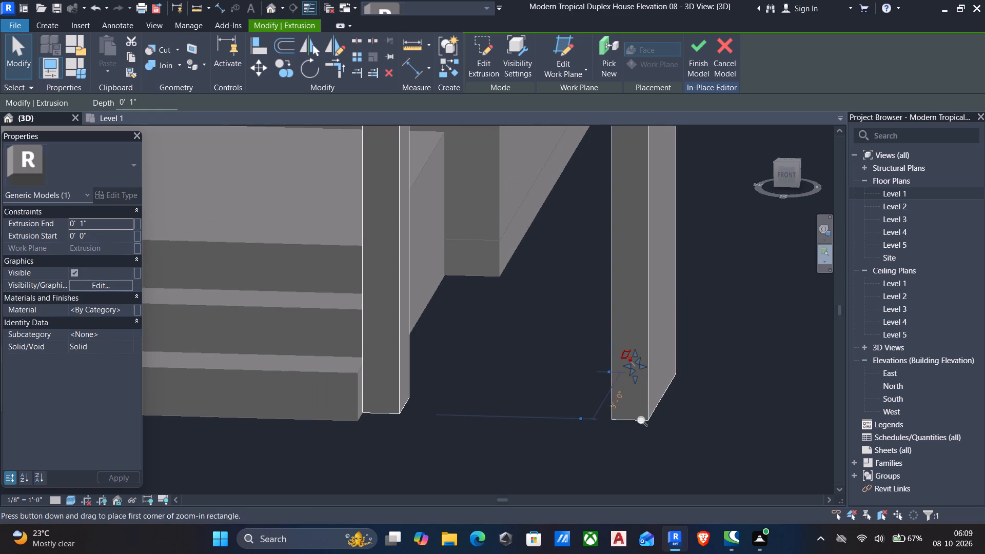
{"action": "middle_click_drag", "start_coordinate": [620, 423], "coordinate": [800, 440], "text": "shift"}
{"action": "scroll", "coordinate": [454, 310], "scroll_direction": "down", "scroll_amount": 4}
{"action": "scroll", "coordinate": [451, 310], "scroll_direction": "down", "scroll_amount": 2, "text": "shift"}
{"action": "middle_click_drag", "start_coordinate": [442, 315], "coordinate": [483, 358], "text": "shift"}
{"action": "key", "text": "Escape"}
{"action": "scroll", "coordinate": [466, 361], "scroll_direction": "down", "scroll_amount": 5}
{"action": "middle_click_drag", "start_coordinate": [466, 366], "coordinate": [566, 400], "text": "shift"}
{"action": "scroll", "coordinate": [566, 399], "scroll_direction": "up", "scroll_amount": 5}
{"action": "scroll", "coordinate": [457, 299], "scroll_direction": "up", "scroll_amount": 5}
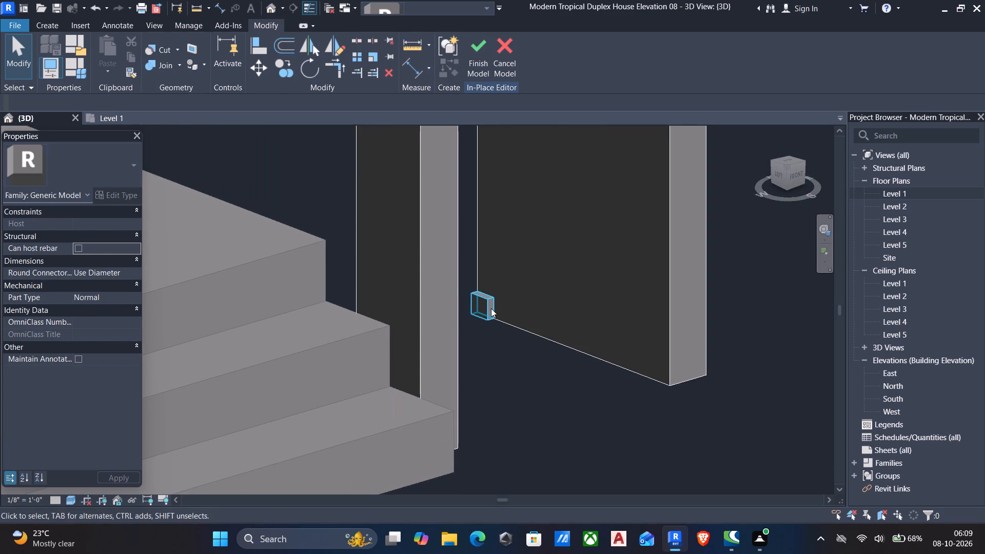
{"action": "left_click", "coordinate": [491, 308]}
{"action": "key", "text": "Right"}
{"action": "key", "text": "Right"}
{"action": "key", "text": "Right"}
{"action": "key", "text": "Right"}
{"action": "key", "text": "Right"}
{"action": "key", "text": "Right"}
{"action": "key", "text": "Right"}
{"action": "key", "text": "Right"}
{"action": "key", "text": "Right"}
{"action": "key", "text": "Right"}
{"action": "key", "text": "Right"}
{"action": "key", "text": "Right"}
{"action": "key", "text": "Right"}
{"action": "key", "text": "Right"}
{"action": "key", "text": "Right"}
{"action": "key", "text": "Right"}
{"action": "key", "text": "Right"}
{"action": "key", "text": "Right"}
{"action": "key", "text": "Right"}
{"action": "key", "text": "Right"}
{"action": "key", "text": "Right"}
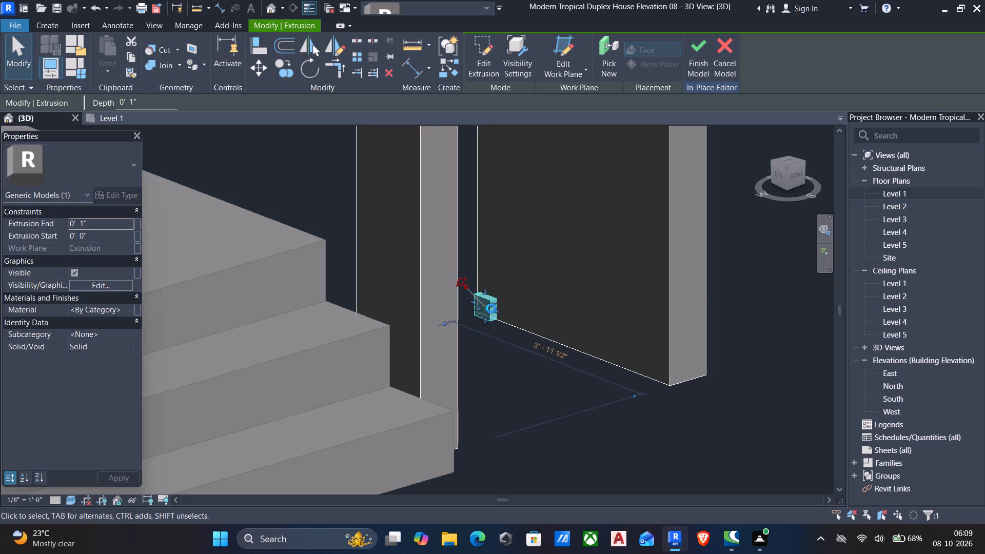
{"action": "key", "text": "Right"}
{"action": "key", "text": "Right"}
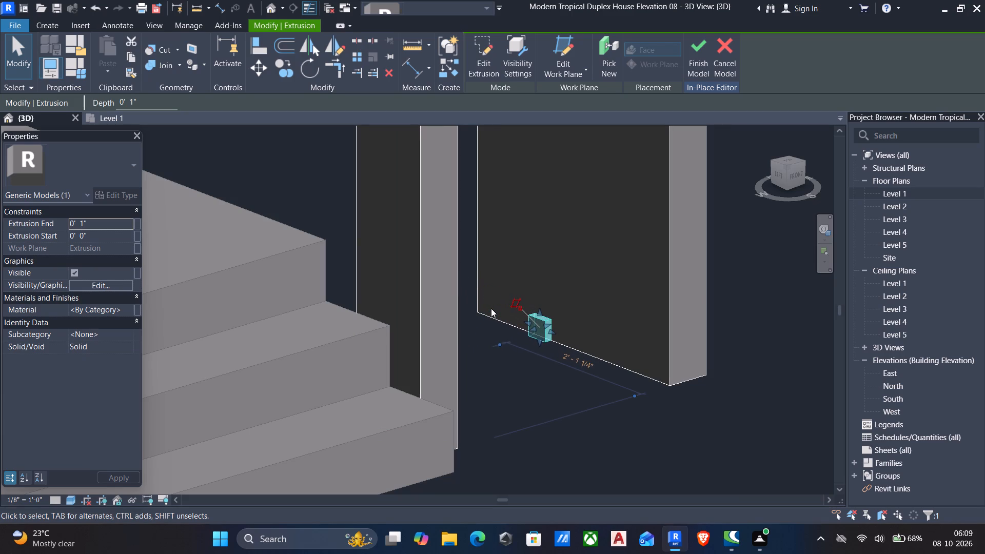
{"action": "key", "text": "Right"}
{"action": "key", "text": "Right"}
{"action": "key", "text": "Right"}
{"action": "key", "text": "Right"}
{"action": "key", "text": "Right"}
{"action": "key", "text": "Right"}
{"action": "key", "text": "Right"}
{"action": "key", "text": "Right"}
{"action": "key", "text": "Right"}
{"action": "key", "text": "Right"}
{"action": "key", "text": "Right"}
{"action": "key", "text": "Right"}
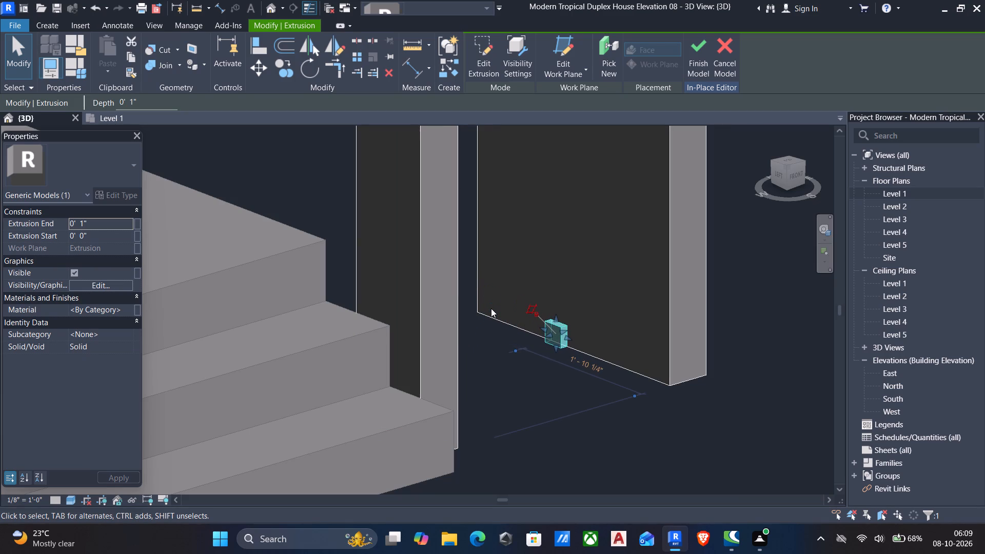
Stretch the block's free face away from the porch leg to a depth of about 4 15/16".
{"action": "scroll", "coordinate": [491, 308], "scroll_direction": "down", "scroll_amount": 7}
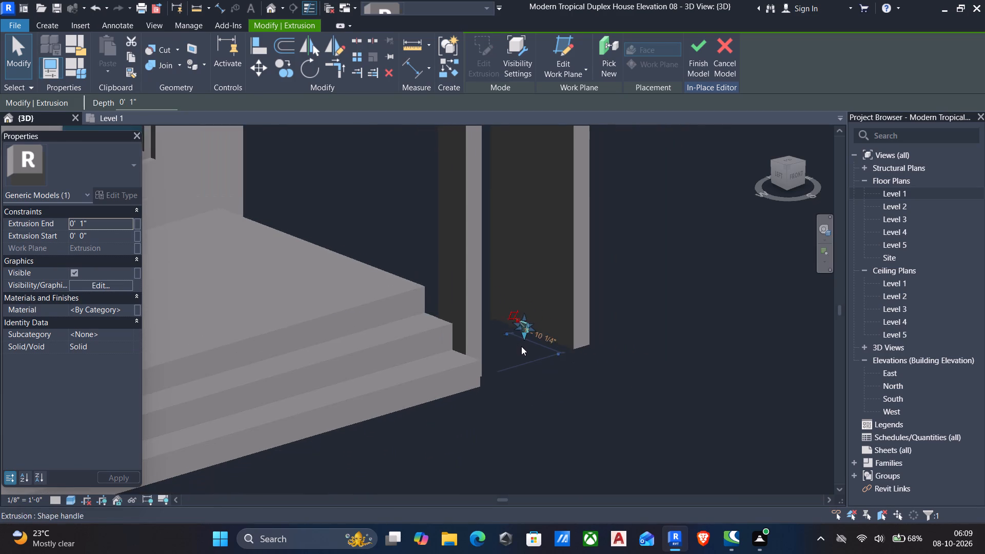
{"action": "middle_click_drag", "start_coordinate": [525, 344], "coordinate": [285, 294], "text": "shift"}
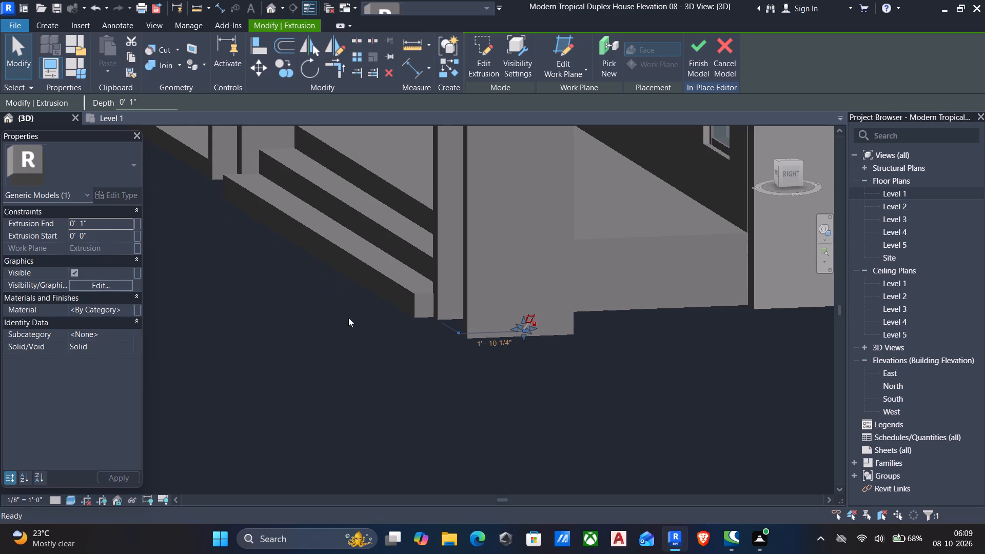
{"action": "middle_click_drag", "start_coordinate": [438, 329], "coordinate": [321, 354], "text": "shift"}
{"action": "scroll", "coordinate": [601, 337], "scroll_direction": "up", "scroll_amount": 5}
{"action": "scroll", "coordinate": [610, 336], "scroll_direction": "down", "scroll_amount": 1}
{"action": "middle_click", "coordinate": [610, 337], "text": "shift"}
{"action": "scroll", "coordinate": [487, 369], "scroll_direction": "down", "scroll_amount": 1}
{"action": "middle_click_drag", "start_coordinate": [599, 397], "coordinate": [647, 503], "text": "shift"}
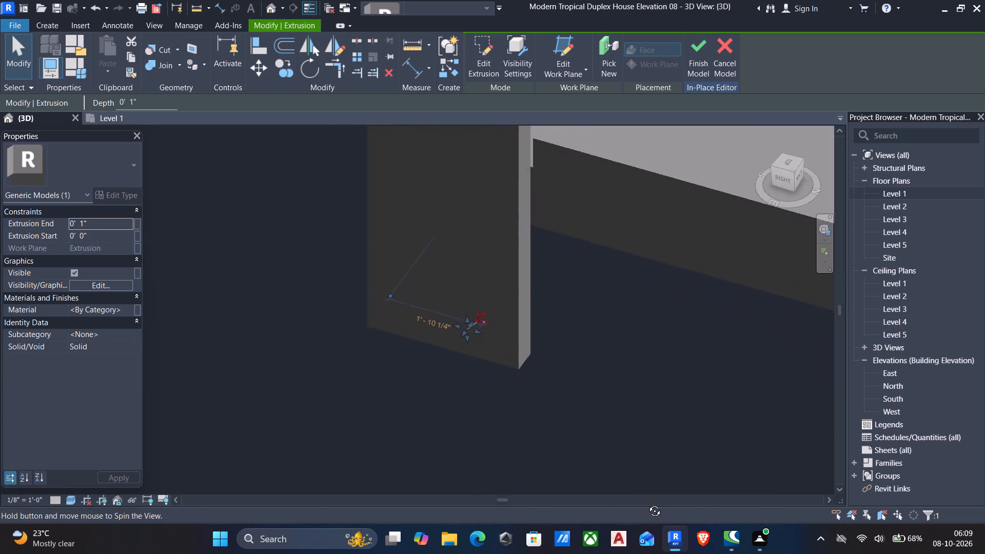
{"action": "middle_click_drag", "start_coordinate": [647, 503], "coordinate": [522, 492], "text": "shift"}
{"action": "scroll", "coordinate": [528, 484], "scroll_direction": "up", "scroll_amount": 4, "text": "shift"}
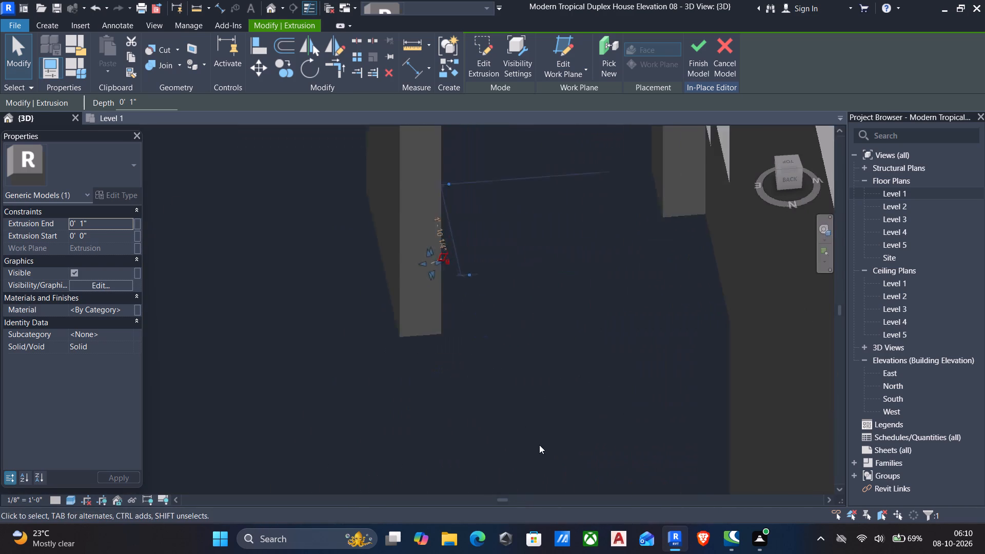
{"action": "scroll", "coordinate": [539, 445], "scroll_direction": "up", "scroll_amount": 2, "text": "shift"}
{"action": "scroll", "coordinate": [525, 419], "scroll_direction": "up", "scroll_amount": 1}
{"action": "middle_click_drag", "start_coordinate": [525, 420], "coordinate": [573, 528]}
{"action": "middle_click_drag", "start_coordinate": [588, 479], "coordinate": [583, 470], "text": "shift"}
{"action": "scroll", "coordinate": [583, 470], "scroll_direction": "down", "scroll_amount": 1, "text": "shift"}
{"action": "middle_click_drag", "start_coordinate": [583, 470], "coordinate": [568, 446], "text": "shift"}
{"action": "scroll", "coordinate": [568, 446], "scroll_direction": "up", "scroll_amount": 5}
{"action": "scroll", "coordinate": [543, 430], "scroll_direction": "down", "scroll_amount": 2}
{"action": "middle_click_drag", "start_coordinate": [543, 431], "coordinate": [583, 550]}
{"action": "scroll", "coordinate": [583, 543], "scroll_direction": "up", "scroll_amount": 1}
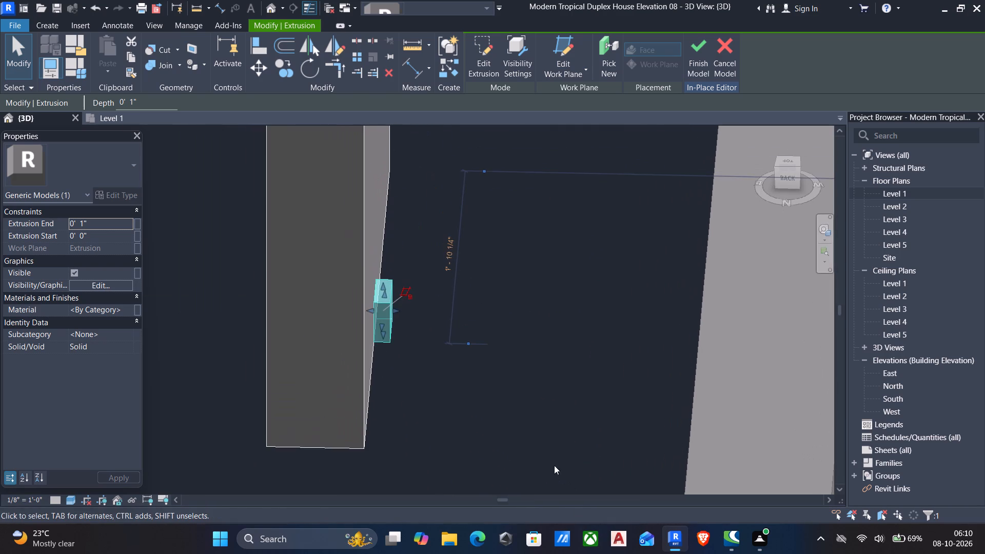
{"action": "scroll", "coordinate": [436, 398], "scroll_direction": "up", "scroll_amount": 3}
{"action": "left_click_drag", "start_coordinate": [346, 283], "coordinate": [344, 278]}
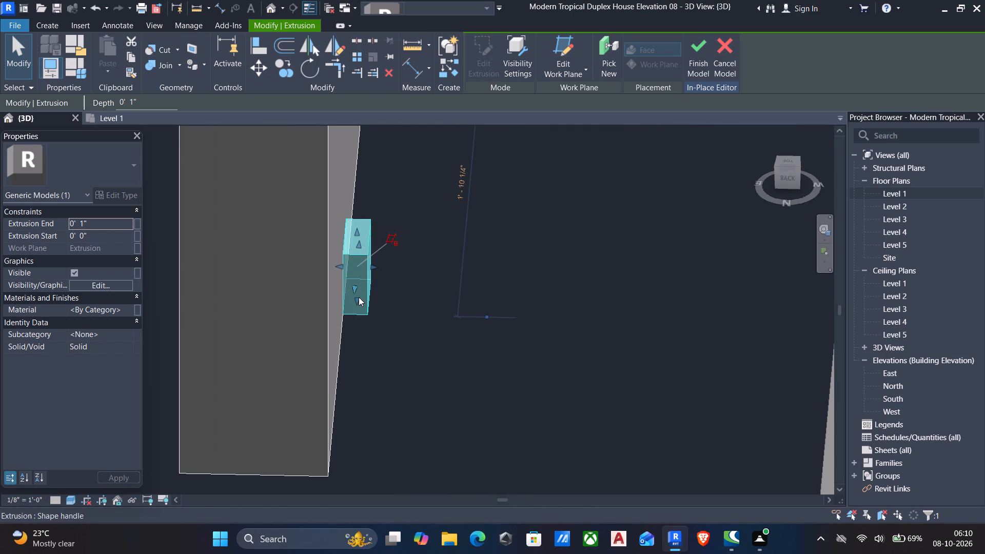
{"action": "left_click_drag", "start_coordinate": [373, 270], "coordinate": [466, 278]}
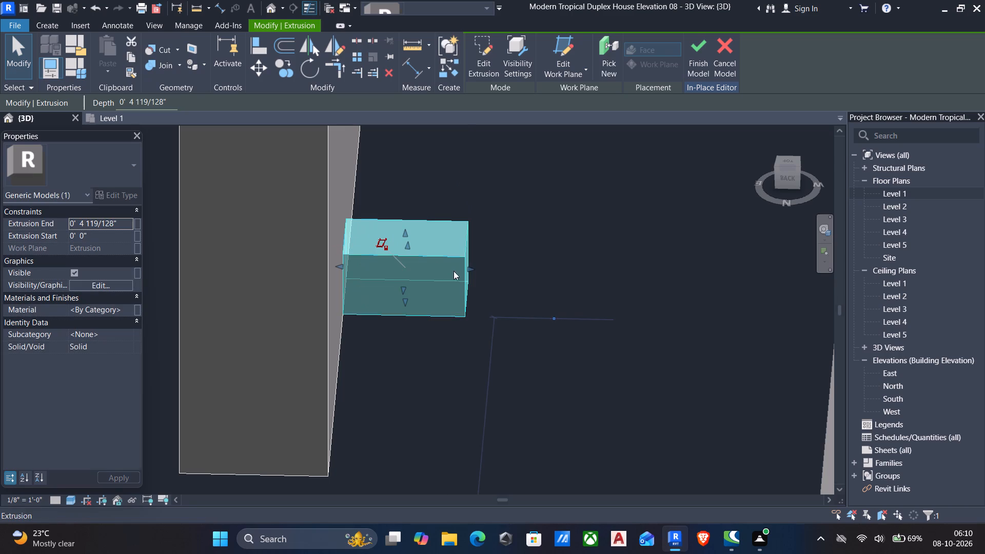
Stretch the block's top face slightly upward to make the block taller.
{"action": "left_click_drag", "start_coordinate": [404, 236], "coordinate": [402, 199]}
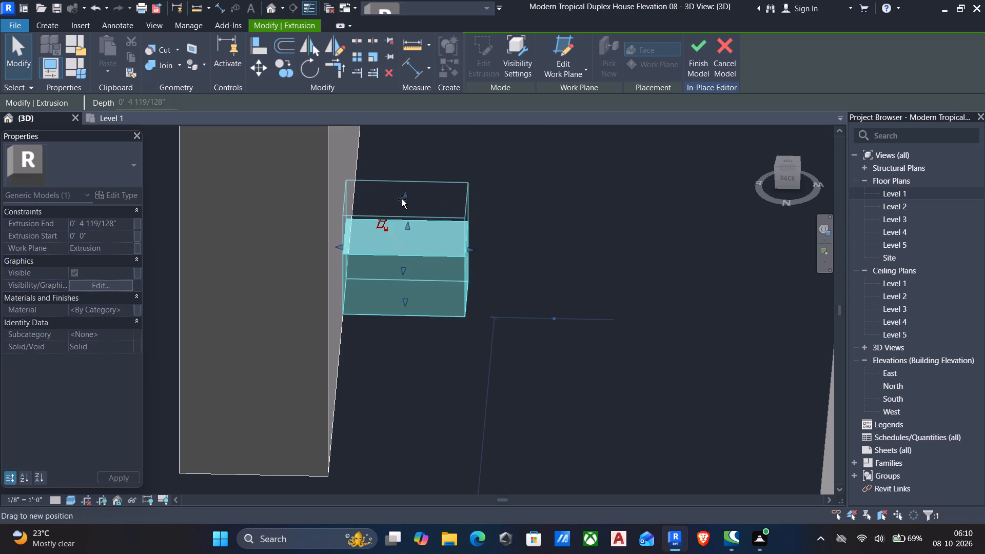
{"action": "left_click_drag", "start_coordinate": [402, 199], "coordinate": [402, 196]}
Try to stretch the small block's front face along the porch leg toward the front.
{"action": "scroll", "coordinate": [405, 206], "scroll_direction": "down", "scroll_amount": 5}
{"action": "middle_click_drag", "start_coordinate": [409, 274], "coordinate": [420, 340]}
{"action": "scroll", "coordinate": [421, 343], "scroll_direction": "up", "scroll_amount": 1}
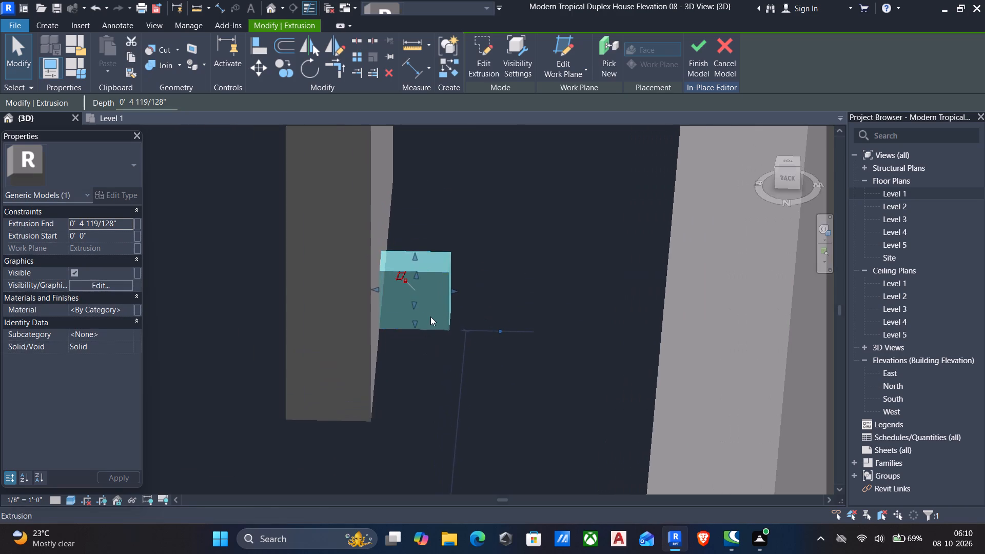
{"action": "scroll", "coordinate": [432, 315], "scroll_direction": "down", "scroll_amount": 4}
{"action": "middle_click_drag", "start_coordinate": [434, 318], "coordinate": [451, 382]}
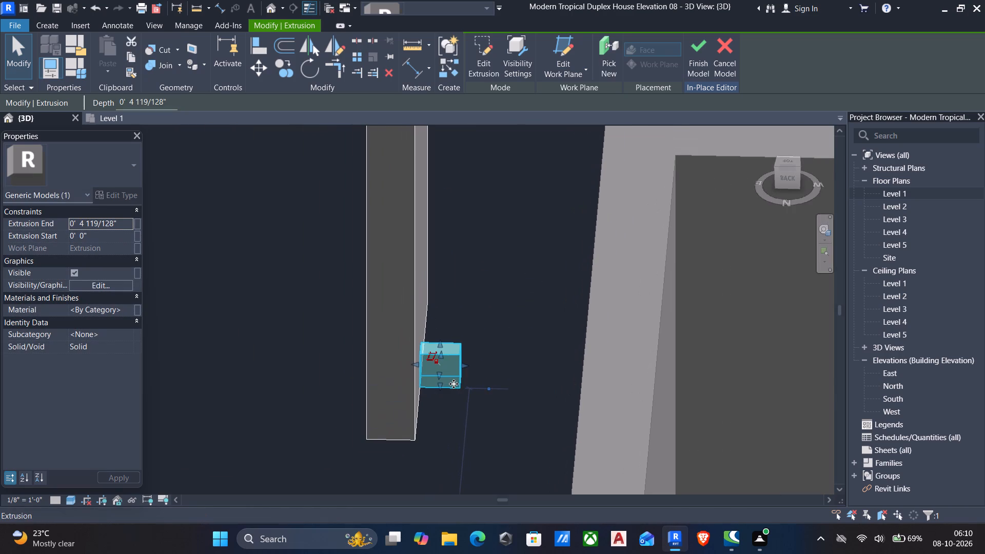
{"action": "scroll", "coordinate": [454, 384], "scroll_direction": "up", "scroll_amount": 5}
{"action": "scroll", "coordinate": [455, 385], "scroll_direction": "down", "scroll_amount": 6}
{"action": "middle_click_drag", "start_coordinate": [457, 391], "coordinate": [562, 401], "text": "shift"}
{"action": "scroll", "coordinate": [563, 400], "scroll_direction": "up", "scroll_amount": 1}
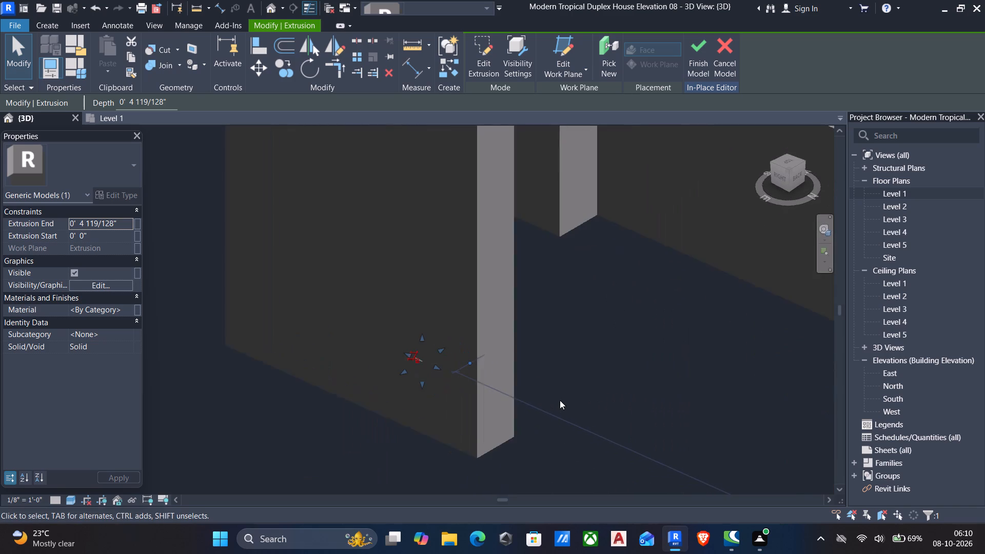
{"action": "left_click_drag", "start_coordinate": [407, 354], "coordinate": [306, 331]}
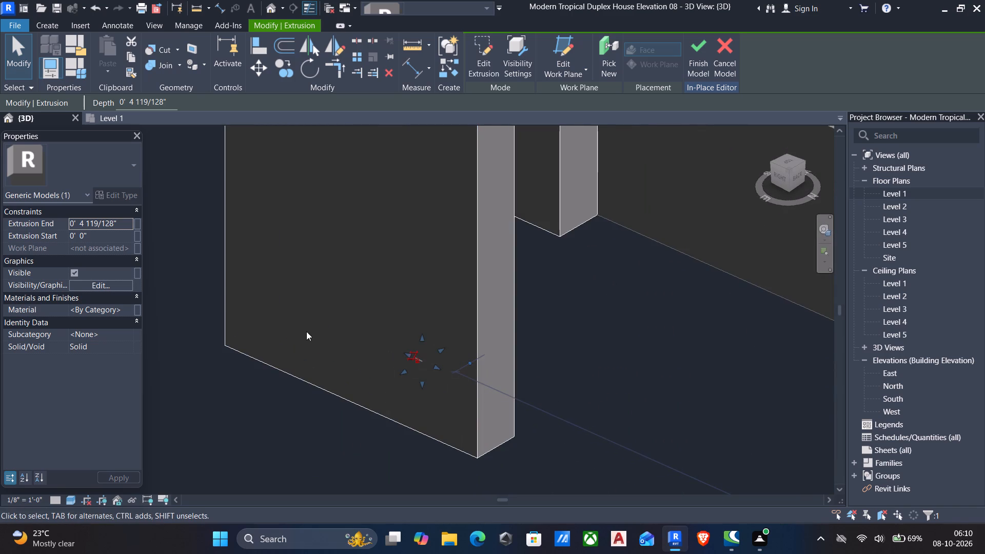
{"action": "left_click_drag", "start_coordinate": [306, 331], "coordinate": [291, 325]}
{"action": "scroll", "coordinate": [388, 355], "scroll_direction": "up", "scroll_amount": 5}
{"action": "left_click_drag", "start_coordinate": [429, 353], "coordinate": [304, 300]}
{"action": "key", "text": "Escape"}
Stretch the small block's front face toward the front of the porch leg to lengthen it along the leg.
{"action": "scroll", "coordinate": [425, 364], "scroll_direction": "up", "scroll_amount": 4}
{"action": "scroll", "coordinate": [500, 393], "scroll_direction": "down", "scroll_amount": 4}
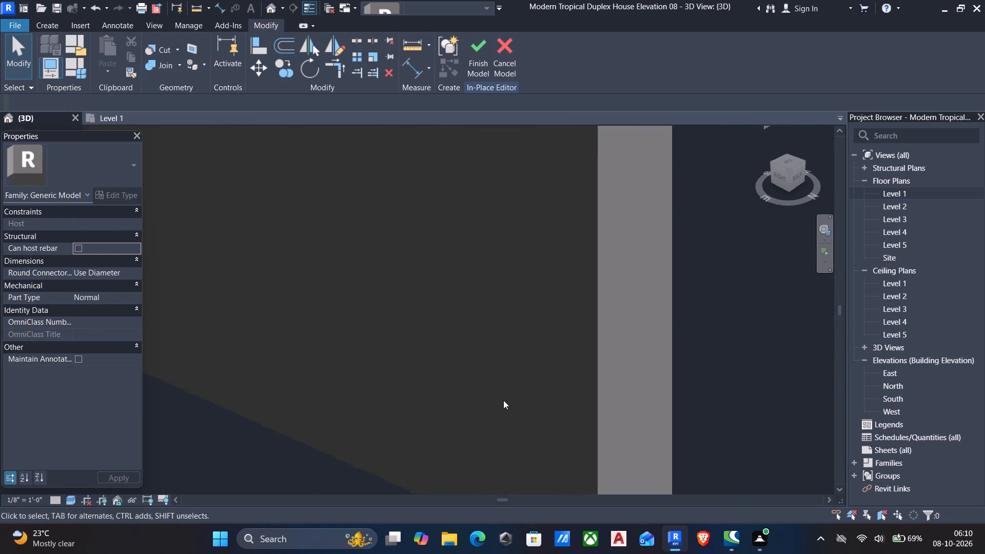
{"action": "scroll", "coordinate": [531, 408], "scroll_direction": "down", "scroll_amount": 2, "text": "shift"}
{"action": "middle_click_drag", "start_coordinate": [543, 419], "coordinate": [464, 445], "text": "shift"}
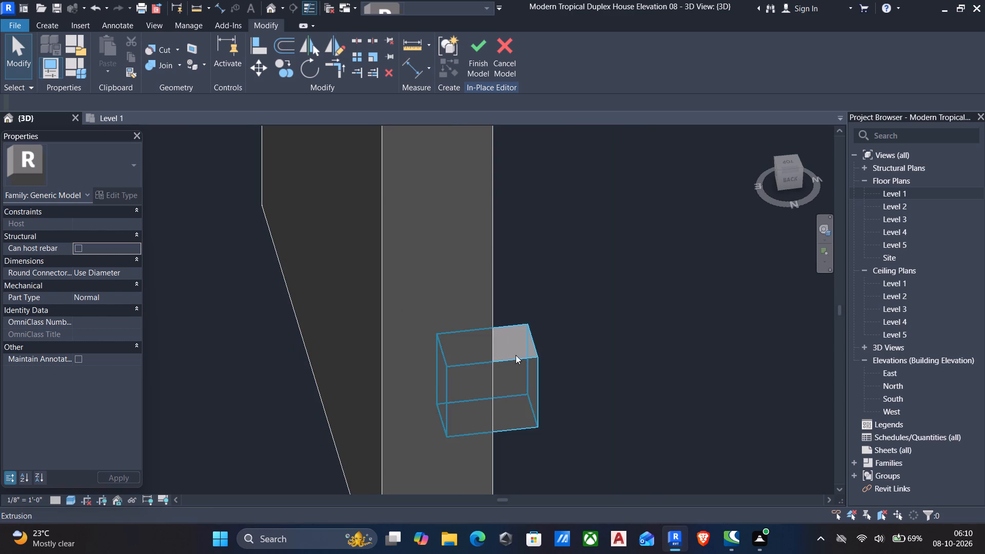
{"action": "left_click", "coordinate": [516, 355]}
{"action": "scroll", "coordinate": [372, 363], "scroll_direction": "down", "scroll_amount": 2}
{"action": "middle_click_drag", "start_coordinate": [375, 372], "coordinate": [482, 397], "text": "shift"}
{"action": "scroll", "coordinate": [462, 399], "scroll_direction": "up", "scroll_amount": 5}
{"action": "scroll", "coordinate": [367, 327], "scroll_direction": "up", "scroll_amount": 5}
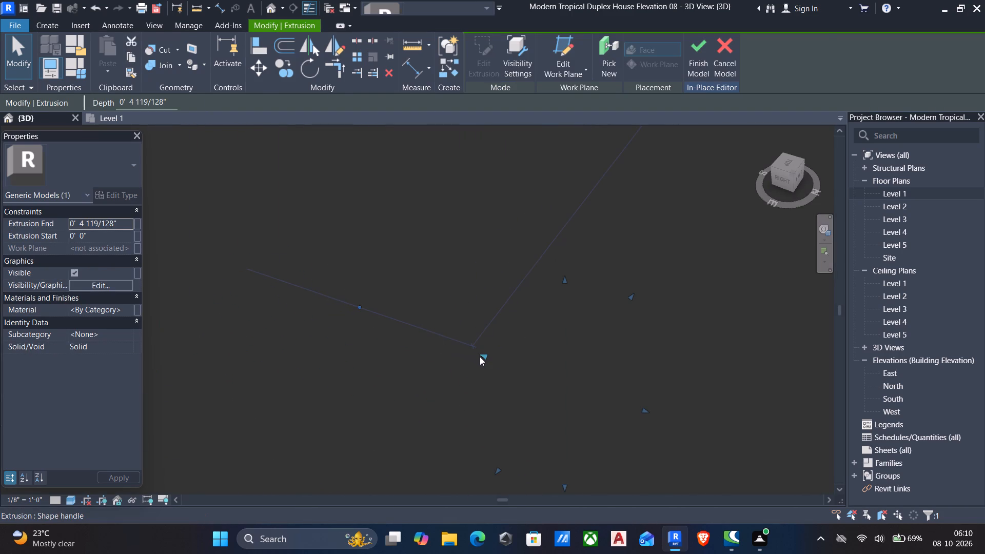
{"action": "left_click_drag", "start_coordinate": [480, 357], "coordinate": [233, 300]}
Align the small block's back face with the back face of the slim post beside the entrance steps.
{"action": "scroll", "coordinate": [257, 320], "scroll_direction": "down", "scroll_amount": 6}
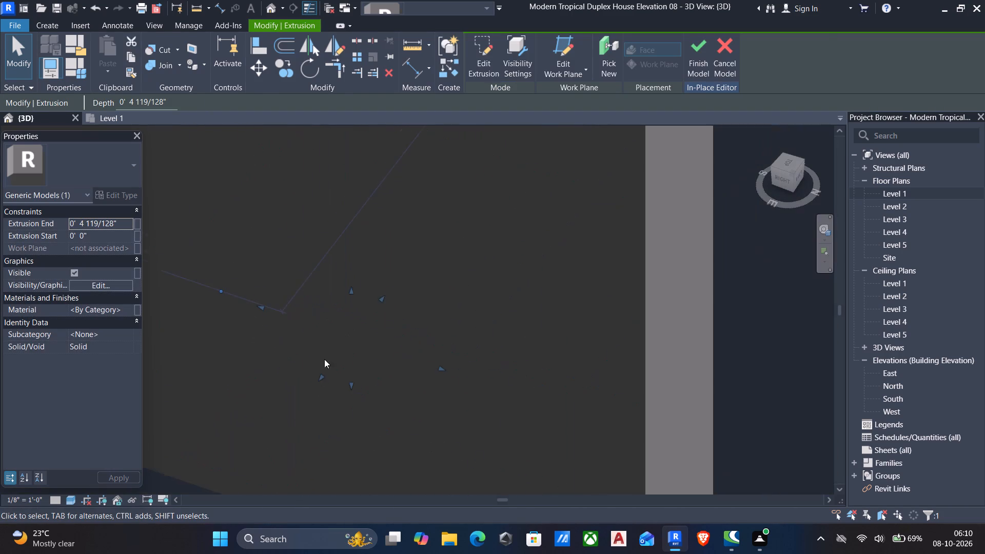
{"action": "scroll", "coordinate": [362, 361], "scroll_direction": "down", "scroll_amount": 5}
{"action": "middle_click_drag", "start_coordinate": [416, 386], "coordinate": [313, 392], "text": "shift"}
{"action": "scroll", "coordinate": [436, 399], "scroll_direction": "down", "scroll_amount": 4}
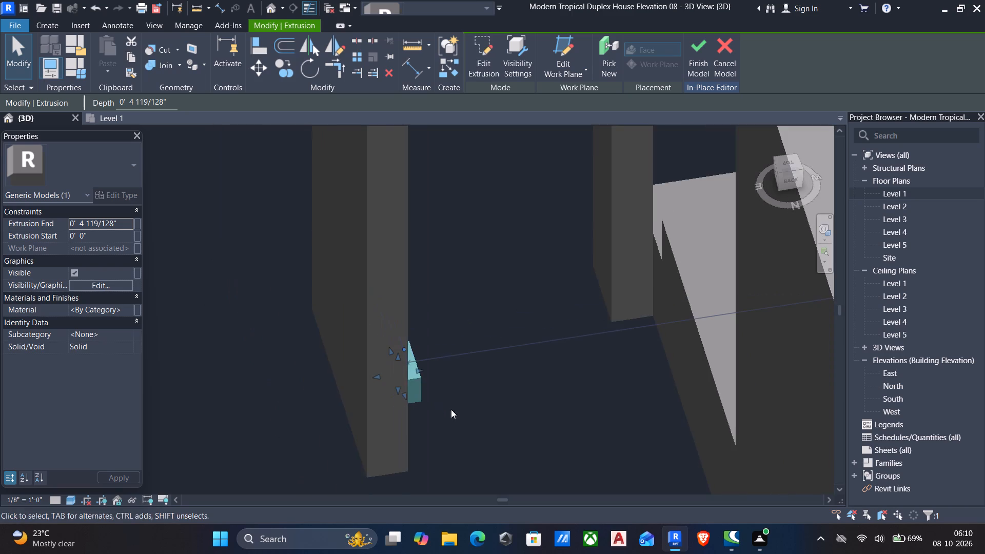
{"action": "key", "text": "a"}
{"action": "key", "text": "l"}
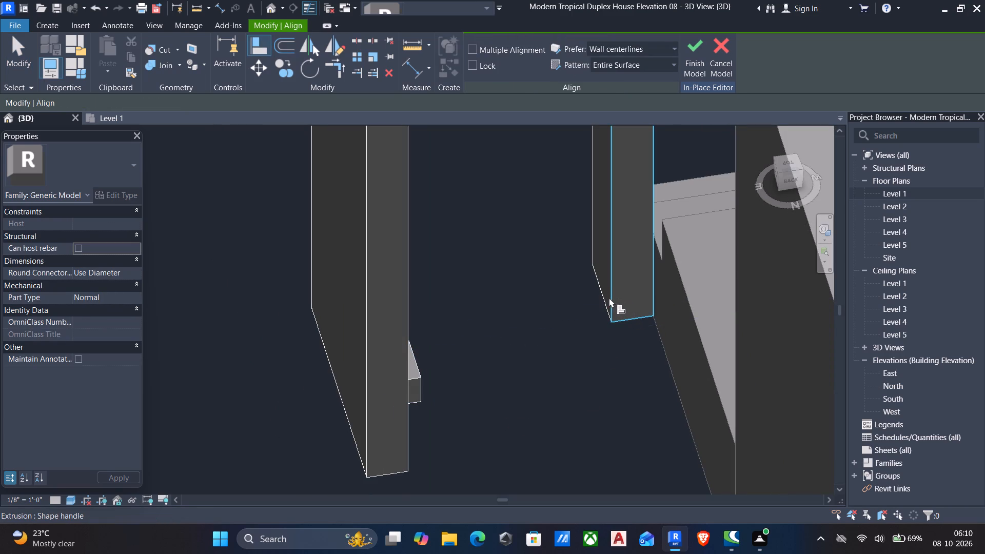
{"action": "left_click", "coordinate": [623, 317]}
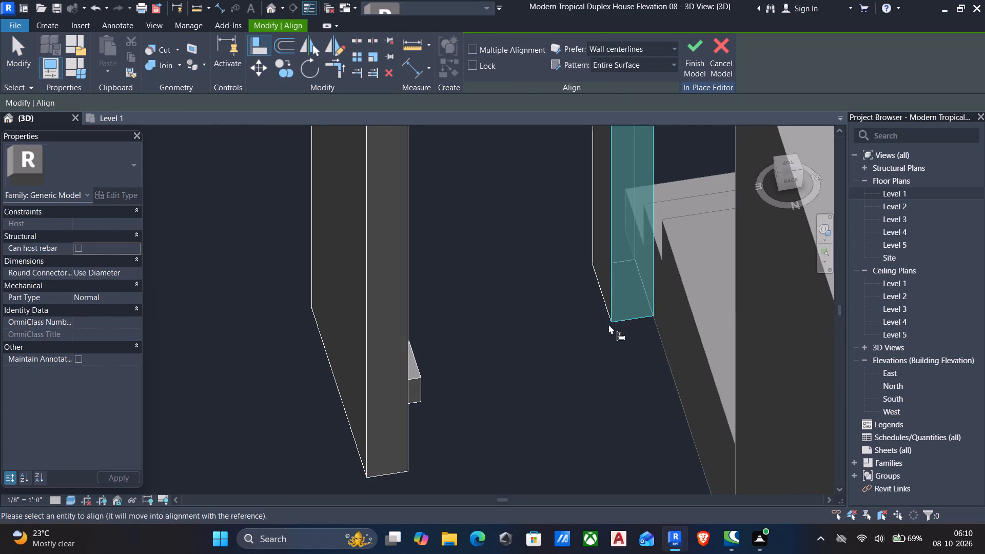
{"action": "scroll", "coordinate": [608, 329], "scroll_direction": "down", "scroll_amount": 3}
{"action": "scroll", "coordinate": [575, 351], "scroll_direction": "down", "scroll_amount": 1, "text": "shift"}
{"action": "middle_click_drag", "start_coordinate": [575, 352], "coordinate": [564, 366], "text": "shift"}
{"action": "scroll", "coordinate": [465, 390], "scroll_direction": "up", "scroll_amount": 5}
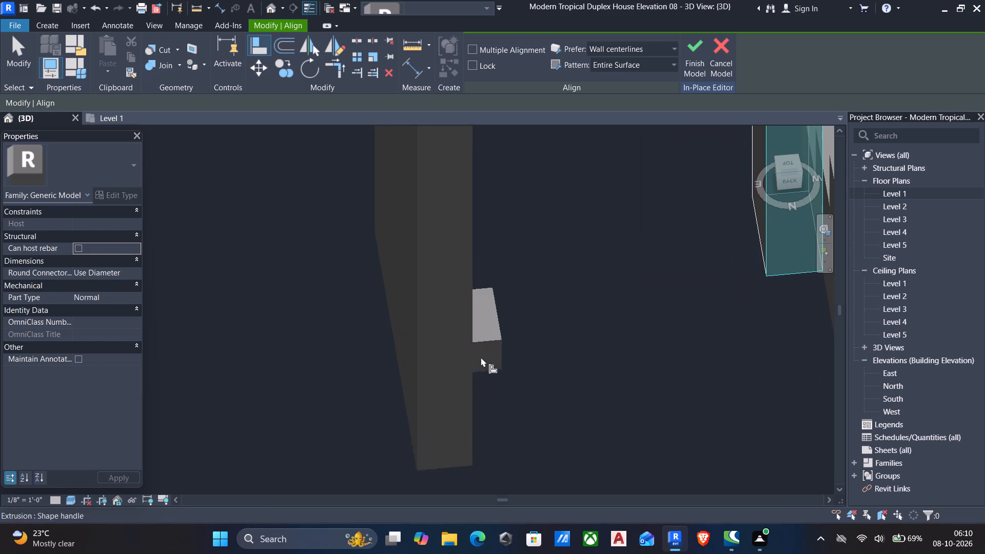
{"action": "left_click", "coordinate": [482, 344]}
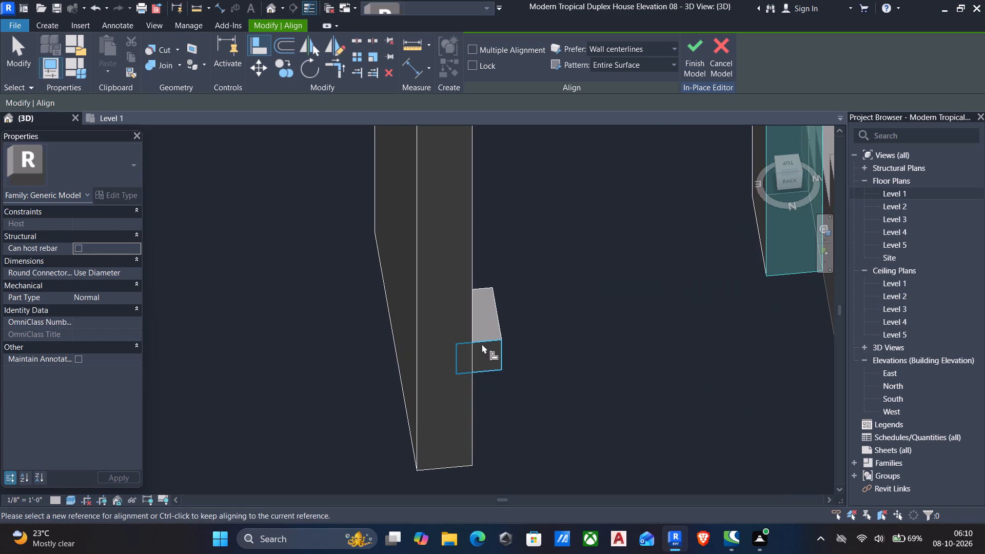
Align the block's free end with the slim post's side facing the porch leg, so it spans between post and leg.
{"action": "scroll", "coordinate": [482, 344], "scroll_direction": "down", "scroll_amount": 4}
{"action": "middle_click_drag", "start_coordinate": [487, 365], "coordinate": [701, 400], "text": "shift"}
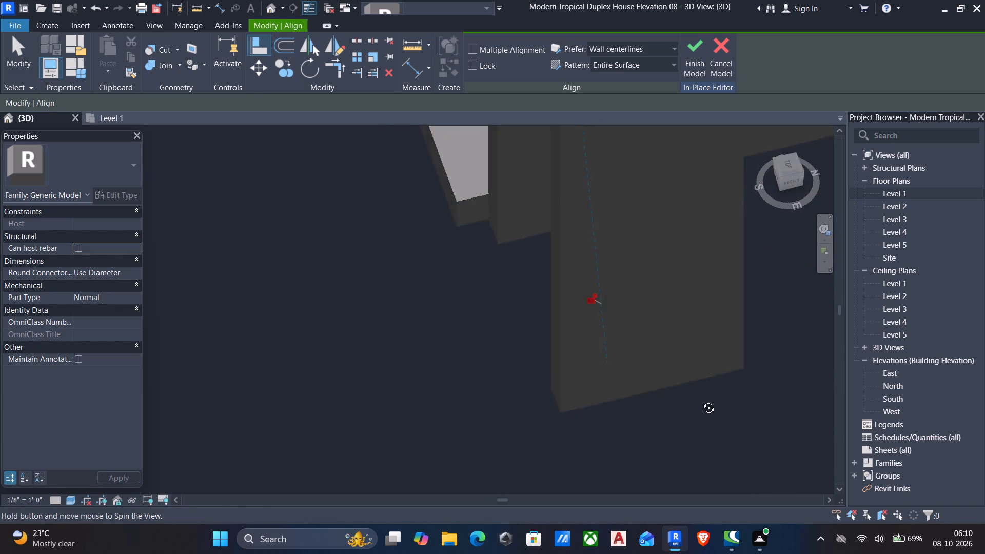
{"action": "middle_click_drag", "start_coordinate": [701, 400], "coordinate": [938, 339], "text": "shift"}
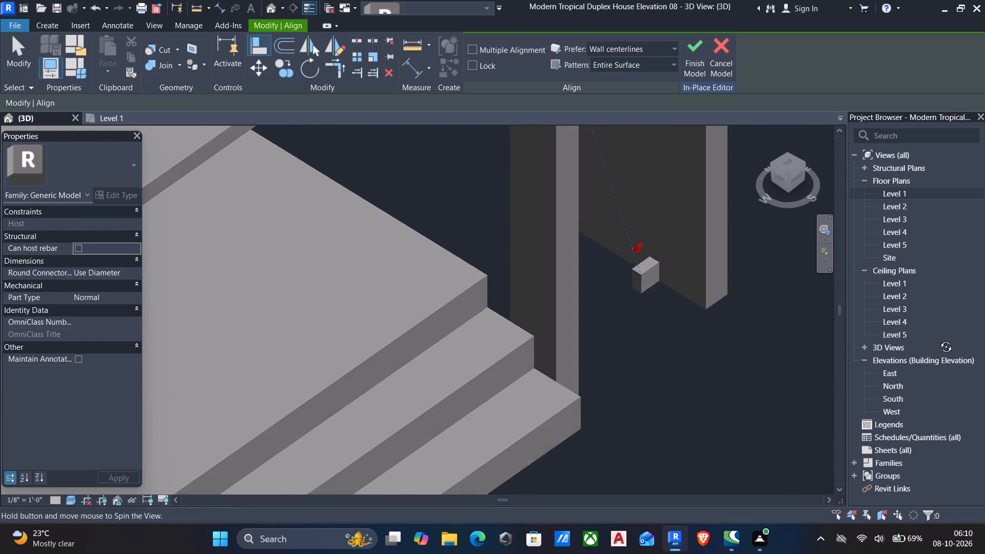
{"action": "middle_click_drag", "start_coordinate": [938, 339], "coordinate": [941, 327], "text": "shift"}
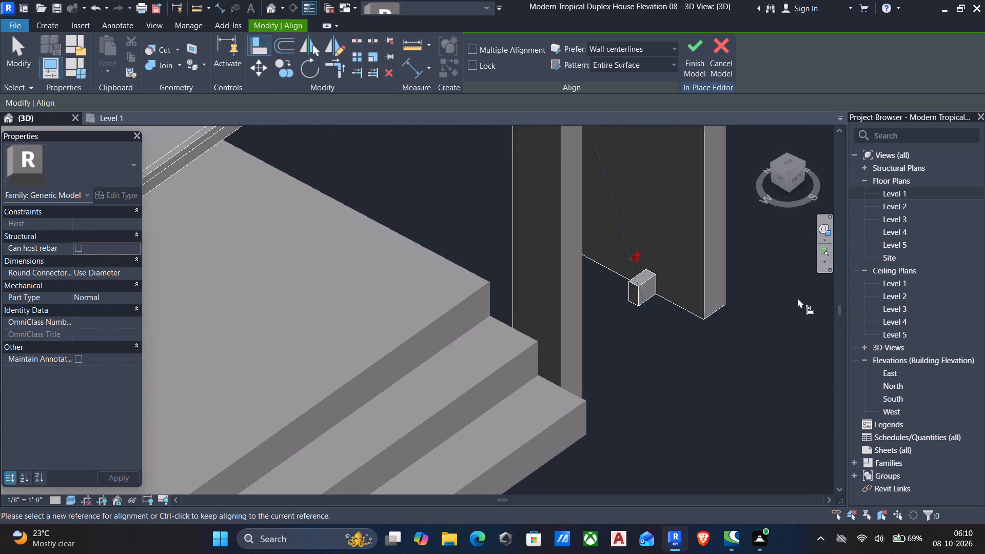
{"action": "scroll", "coordinate": [792, 315], "scroll_direction": "down", "scroll_amount": 3}
{"action": "middle_click_drag", "start_coordinate": [792, 328], "coordinate": [632, 286], "text": "shift"}
{"action": "scroll", "coordinate": [628, 301], "scroll_direction": "up", "scroll_amount": 2}
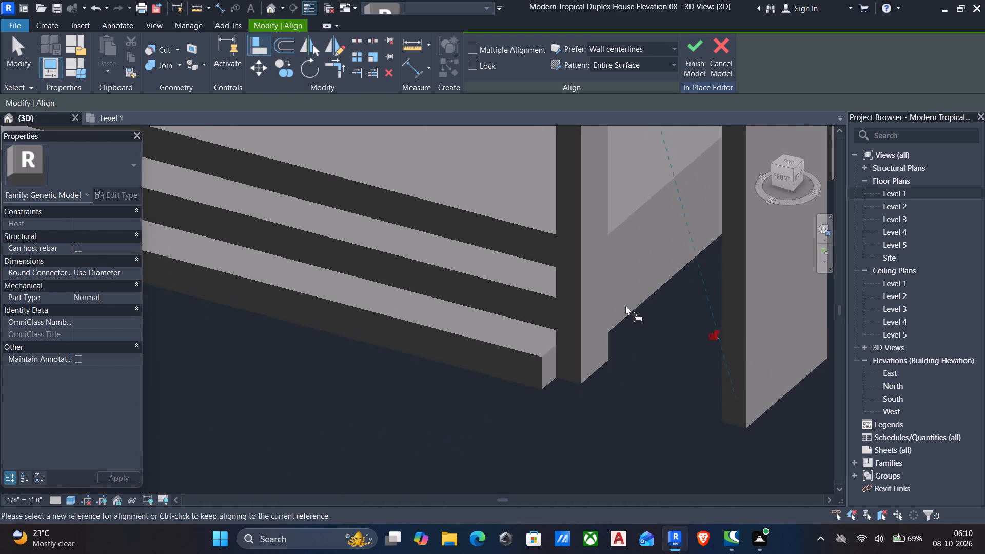
{"action": "scroll", "coordinate": [625, 305], "scroll_direction": "up", "scroll_amount": 2}
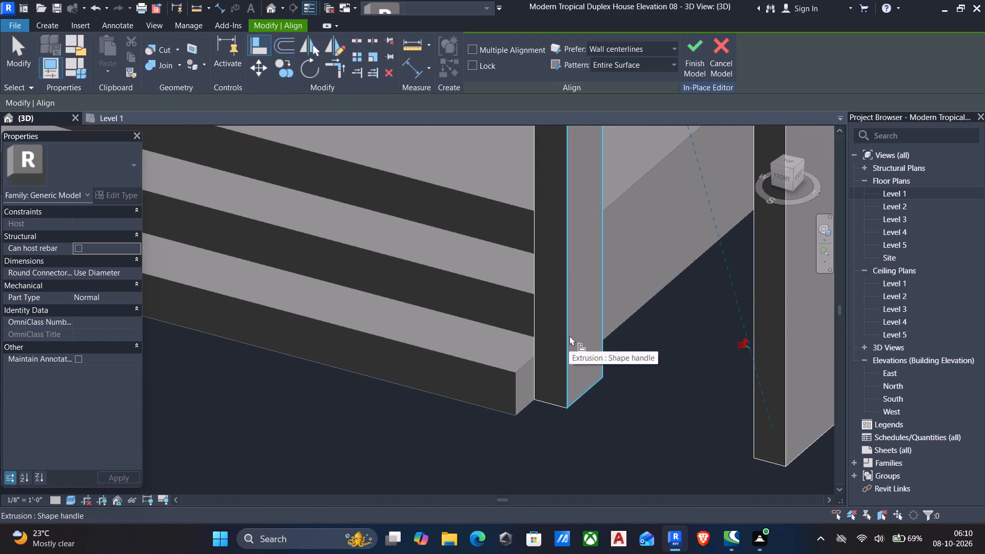
{"action": "left_click", "coordinate": [569, 335]}
{"action": "scroll", "coordinate": [583, 342], "scroll_direction": "down", "scroll_amount": 5}
{"action": "middle_click_drag", "start_coordinate": [603, 360], "coordinate": [696, 372], "text": "shift"}
{"action": "scroll", "coordinate": [696, 372], "scroll_direction": "up", "scroll_amount": 12}
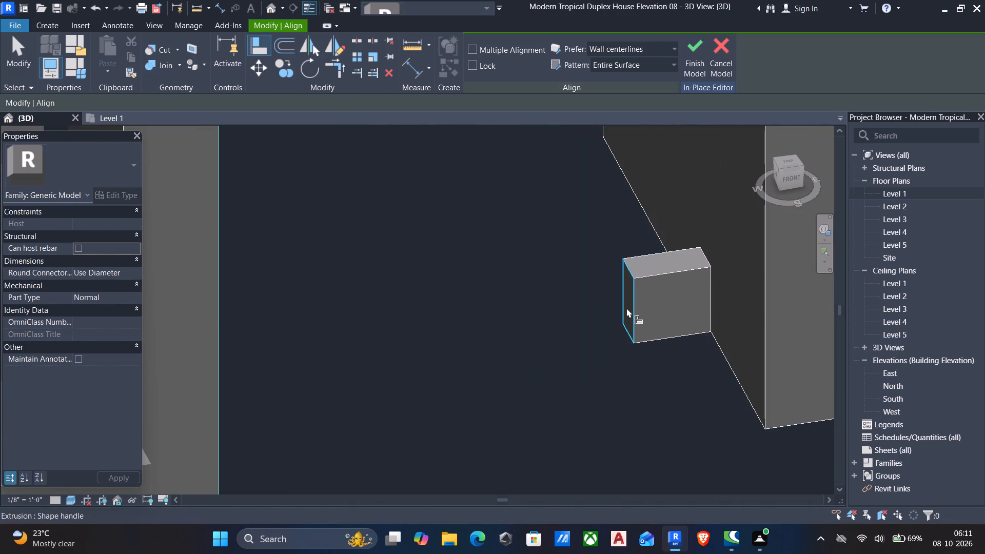
{"action": "left_click", "coordinate": [626, 308]}
{"action": "scroll", "coordinate": [623, 328], "scroll_direction": "down", "scroll_amount": 5}
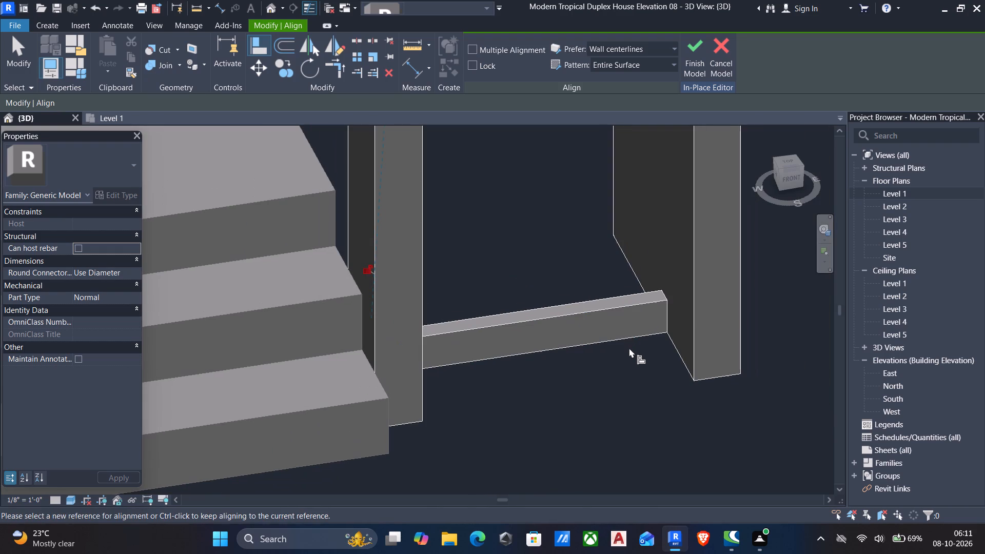
{"action": "key", "text": "Escape"}
Stretch the spanning bar's front face forward to the slim post's front edge, widening the bar.
{"action": "scroll", "coordinate": [687, 309], "scroll_direction": "down", "scroll_amount": 3}
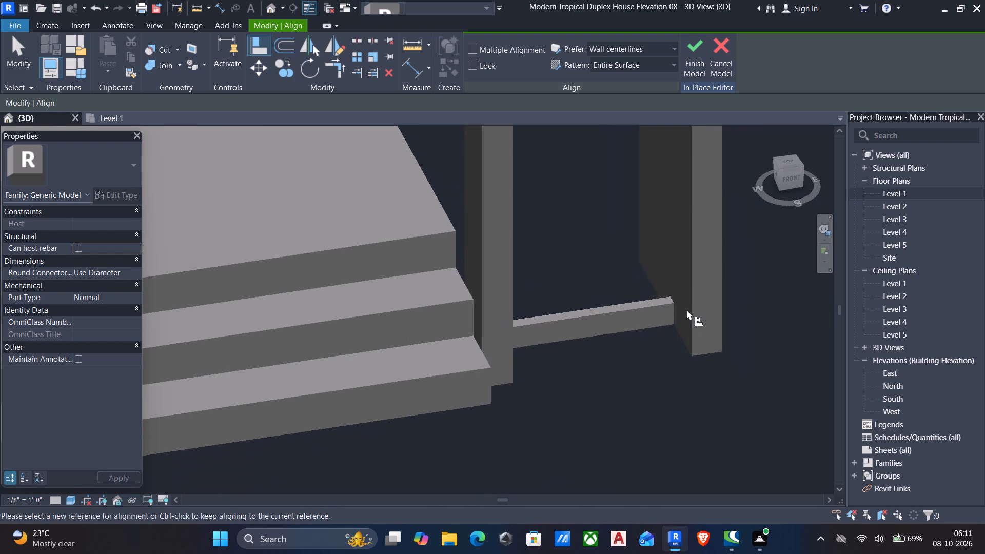
{"action": "scroll", "coordinate": [687, 310], "scroll_direction": "down", "scroll_amount": 3}
{"action": "middle_click_drag", "start_coordinate": [671, 320], "coordinate": [556, 288], "text": "shift"}
{"action": "middle_click_drag", "start_coordinate": [555, 289], "coordinate": [587, 300], "text": "shift"}
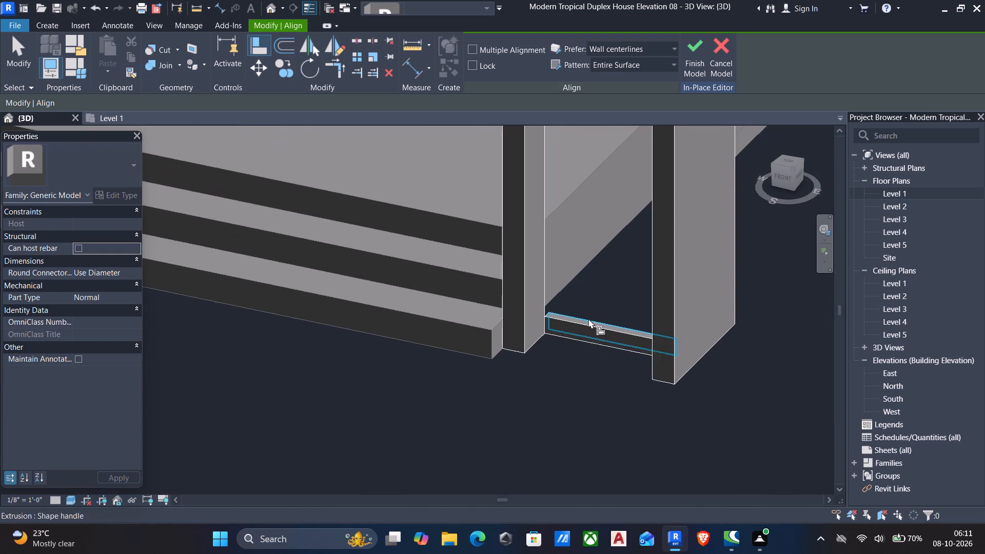
{"action": "scroll", "coordinate": [551, 364], "scroll_direction": "up", "scroll_amount": 1}
{"action": "scroll", "coordinate": [554, 361], "scroll_direction": "down", "scroll_amount": 8}
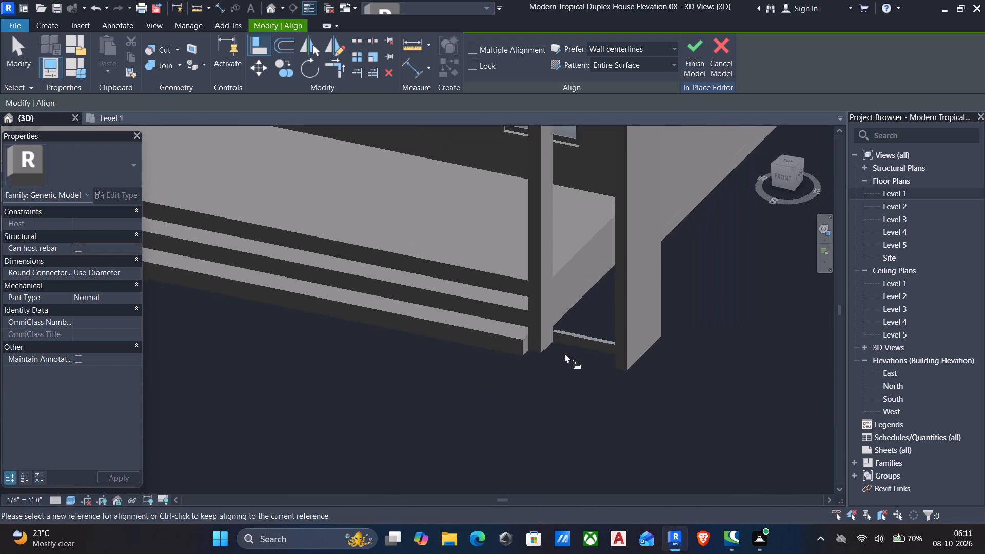
{"action": "middle_click_drag", "start_coordinate": [566, 354], "coordinate": [311, 381], "text": "shift"}
{"action": "scroll", "coordinate": [457, 391], "scroll_direction": "down", "scroll_amount": 1, "text": "shift"}
{"action": "scroll", "coordinate": [485, 359], "scroll_direction": "up", "scroll_amount": 5}
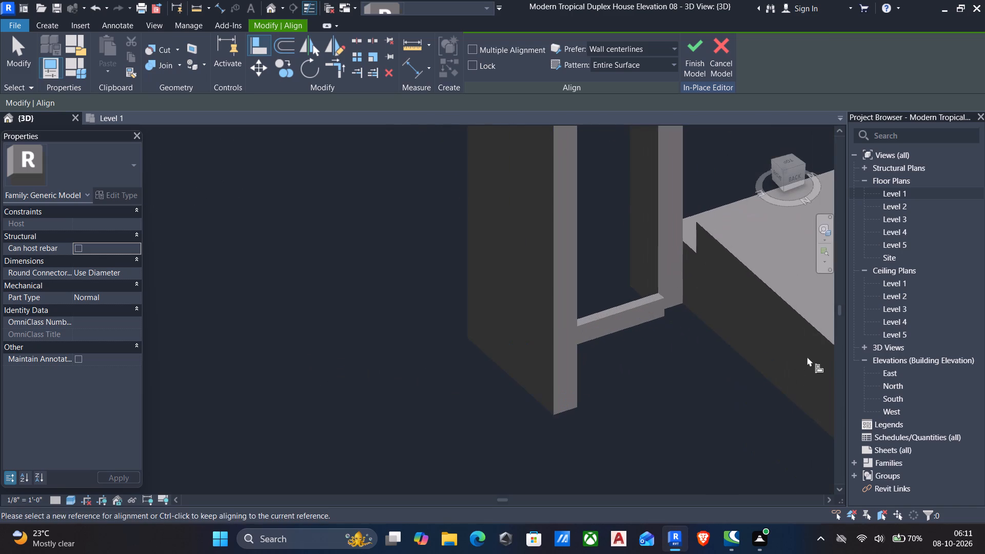
{"action": "scroll", "coordinate": [713, 352], "scroll_direction": "up", "scroll_amount": 6}
{"action": "scroll", "coordinate": [549, 229], "scroll_direction": "up", "scroll_amount": 4}
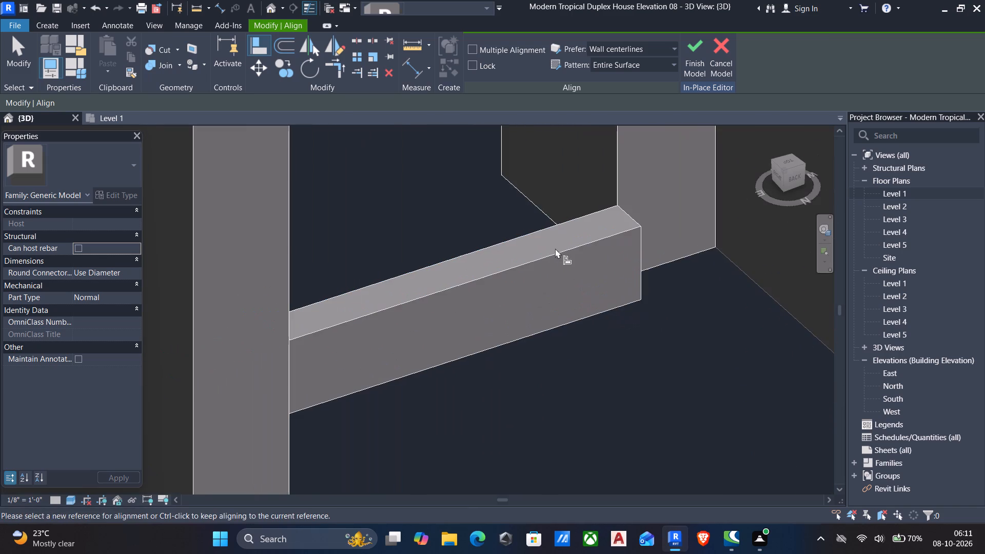
{"action": "scroll", "coordinate": [563, 273], "scroll_direction": "down", "scroll_amount": 5}
{"action": "middle_click_drag", "start_coordinate": [569, 292], "coordinate": [613, 405]}
{"action": "scroll", "coordinate": [613, 399], "scroll_direction": "up", "scroll_amount": 1}
{"action": "key", "text": "Escape"}
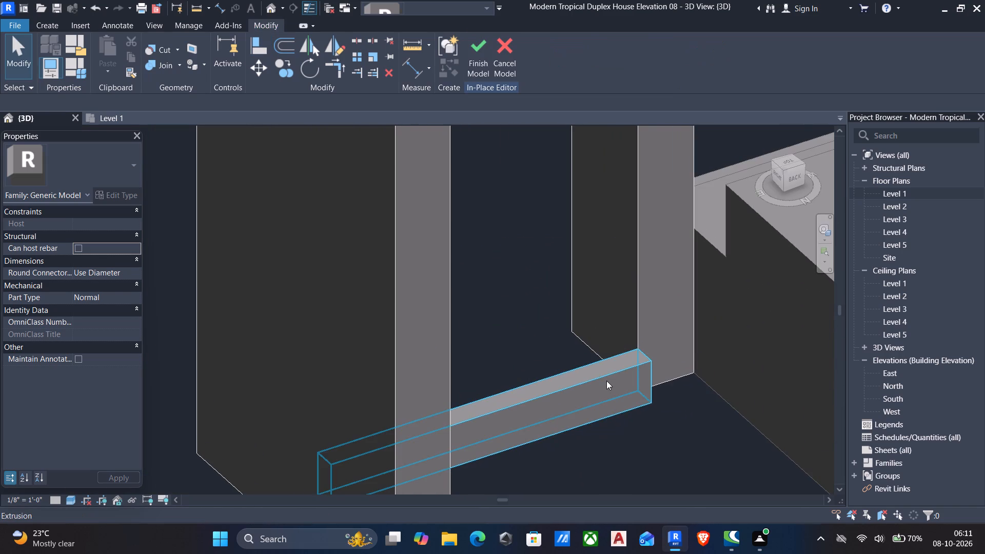
{"action": "left_click", "coordinate": [606, 381]}
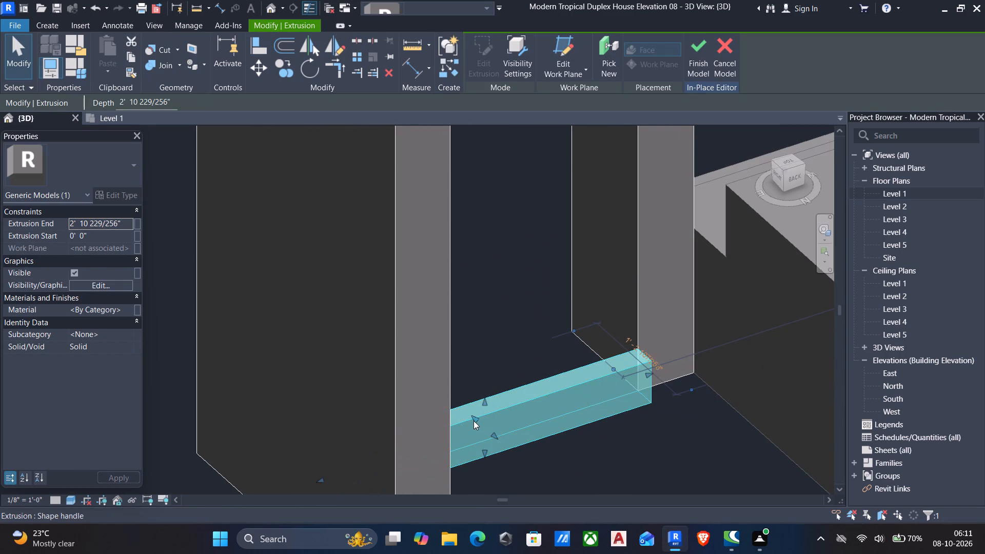
{"action": "left_click_drag", "start_coordinate": [474, 419], "coordinate": [413, 366]}
{"action": "key", "text": "Escape"}
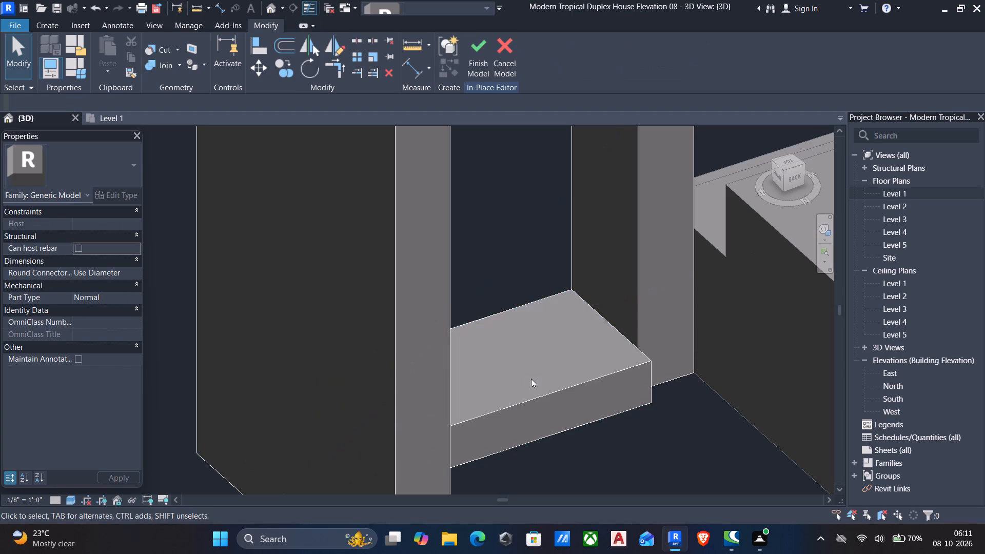
Align the widened bar's back face with the slim post's back face.
{"action": "type", "text": "al"}
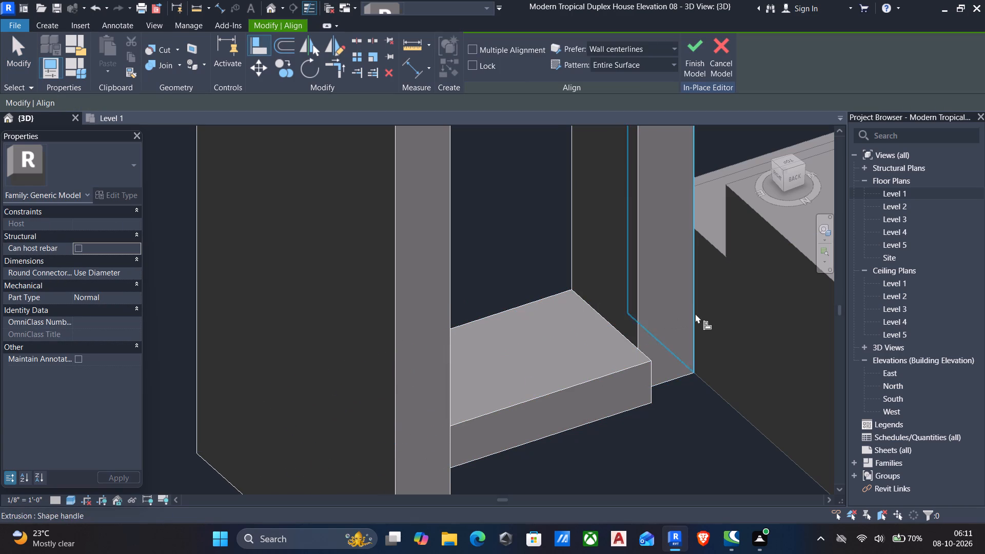
{"action": "left_click", "coordinate": [676, 378]}
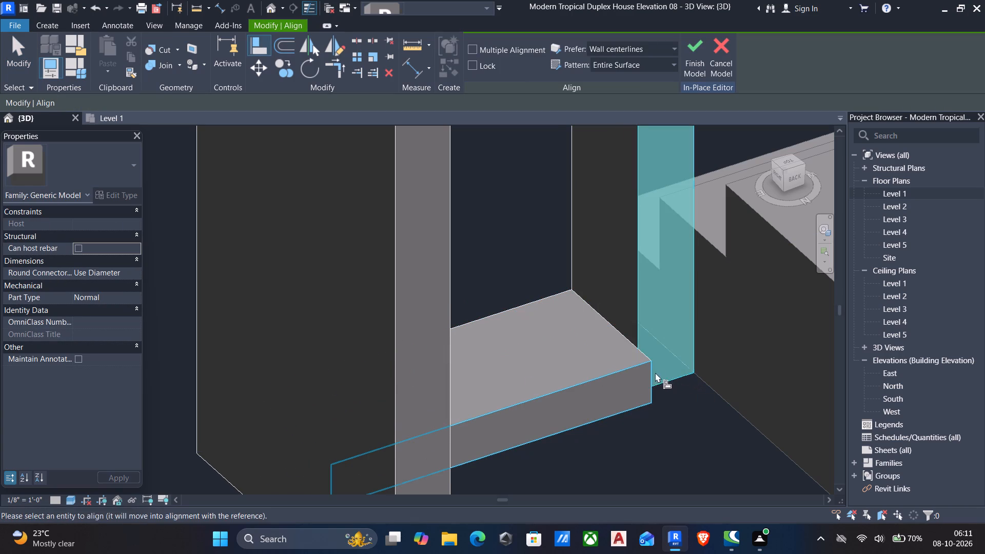
{"action": "left_click", "coordinate": [634, 366]}
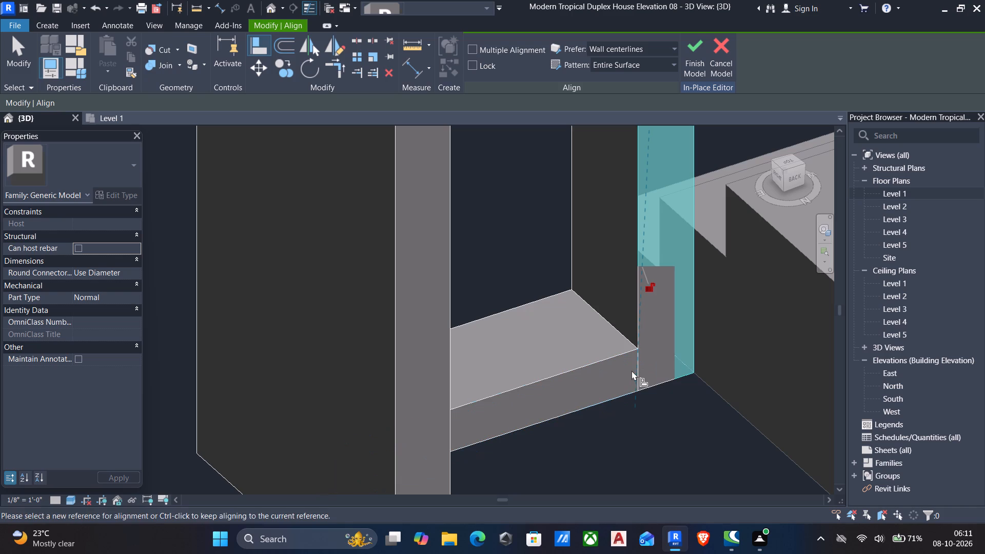
{"action": "key", "text": "Escape"}
Stretch the bar's front face toward the back, narrowing it to a slim rail along the post's rear edge.
{"action": "scroll", "coordinate": [632, 368], "scroll_direction": "down", "scroll_amount": 5}
{"action": "middle_click_drag", "start_coordinate": [635, 379], "coordinate": [884, 389], "text": "shift"}
{"action": "scroll", "coordinate": [708, 407], "scroll_direction": "up", "scroll_amount": 5}
{"action": "key", "text": "Escape"}
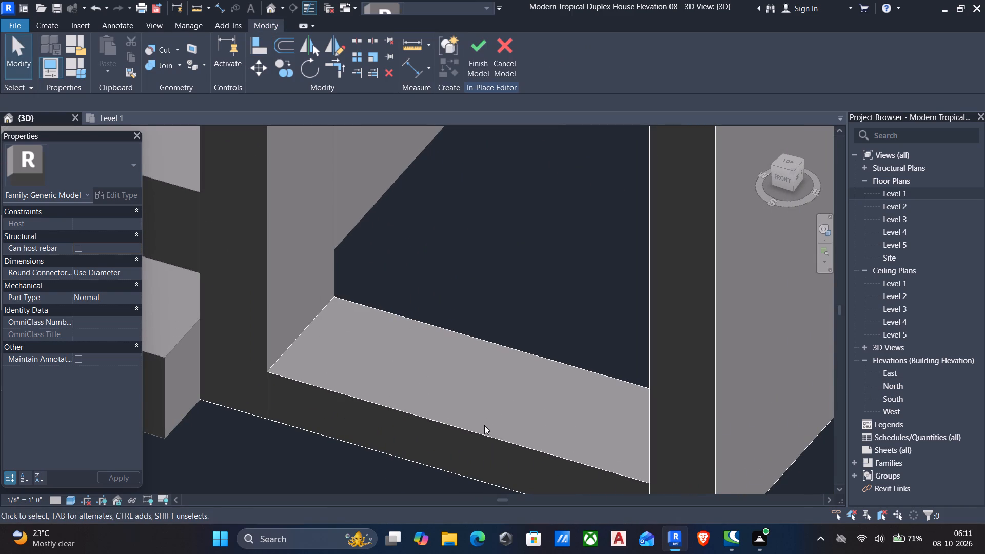
{"action": "left_click", "coordinate": [475, 437]}
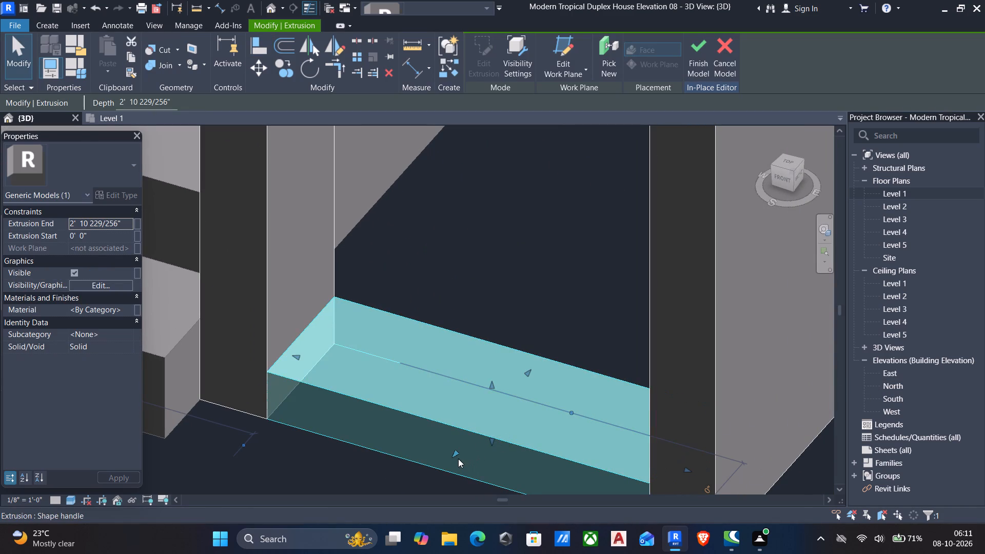
{"action": "left_click_drag", "start_coordinate": [457, 456], "coordinate": [513, 418]}
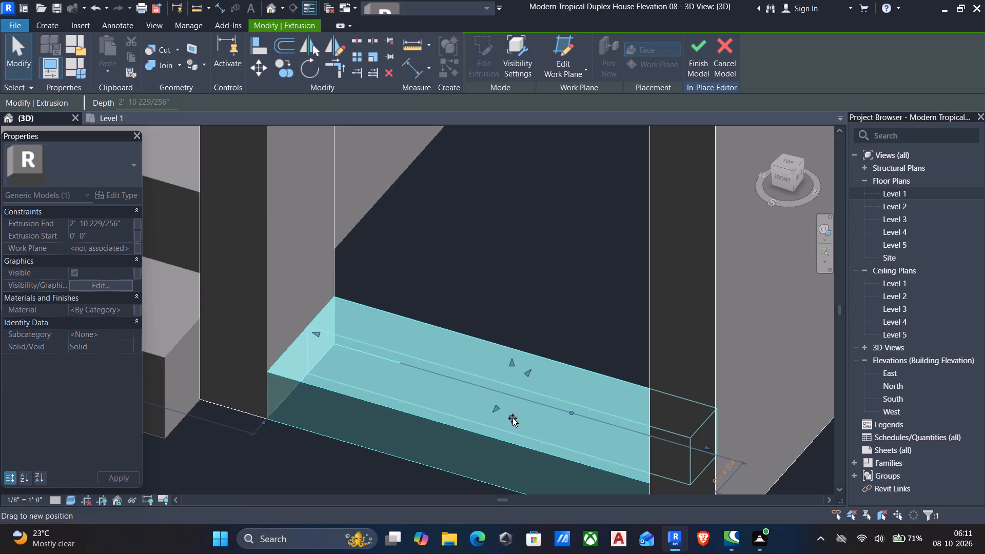
{"action": "left_click_drag", "start_coordinate": [513, 418], "coordinate": [527, 409]}
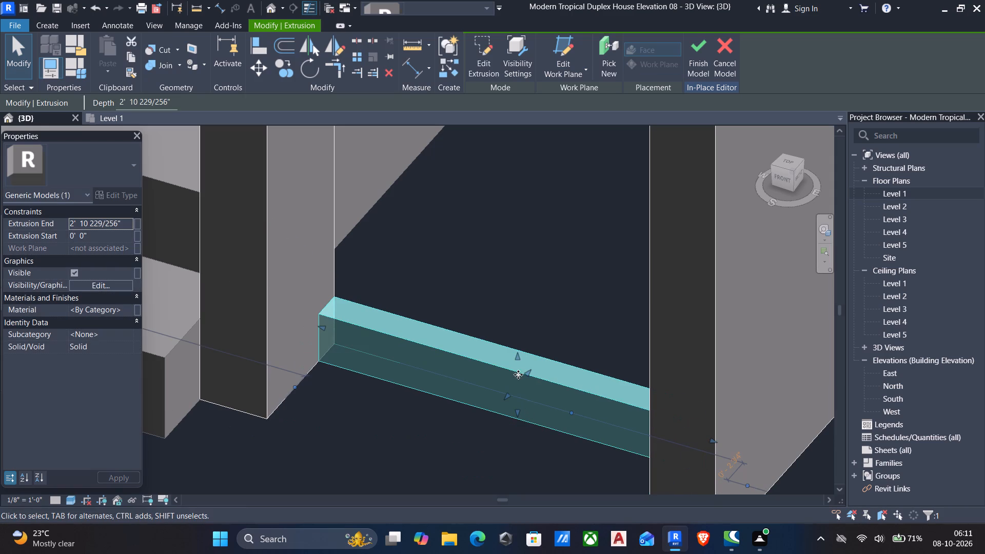
Align the spanning bar's top face with the underside of the porch frame's beam, forming a full-height panel, and finish the in-place model.
{"action": "scroll", "coordinate": [526, 402], "scroll_direction": "down", "scroll_amount": 5}
{"action": "middle_click_drag", "start_coordinate": [527, 404], "coordinate": [543, 500]}
{"action": "scroll", "coordinate": [543, 500], "scroll_direction": "up", "scroll_amount": 1}
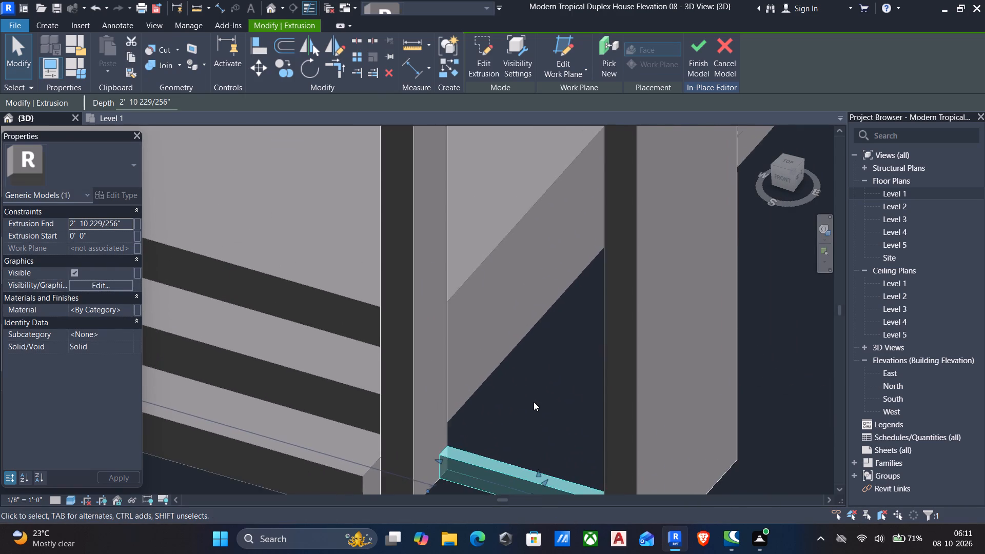
{"action": "scroll", "coordinate": [534, 402], "scroll_direction": "down", "scroll_amount": 5}
{"action": "middle_click_drag", "start_coordinate": [535, 403], "coordinate": [567, 320], "text": "shift"}
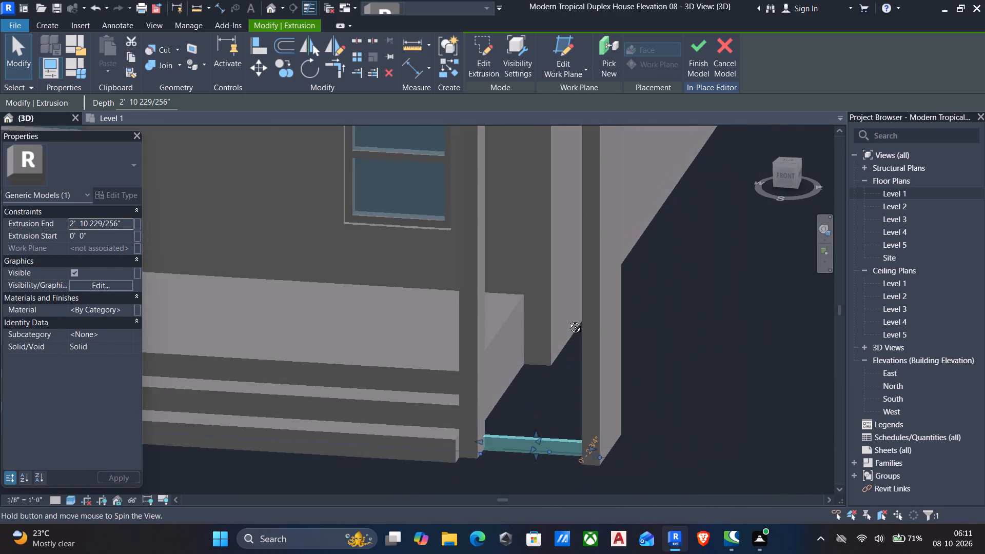
{"action": "middle_click_drag", "start_coordinate": [567, 320], "coordinate": [567, 318], "text": "shift"}
{"action": "scroll", "coordinate": [567, 316], "scroll_direction": "up", "scroll_amount": 1}
{"action": "scroll", "coordinate": [566, 316], "scroll_direction": "down", "scroll_amount": 3}
{"action": "middle_click_drag", "start_coordinate": [563, 348], "coordinate": [563, 463]}
{"action": "middle_click_drag", "start_coordinate": [563, 444], "coordinate": [584, 321], "text": "shift"}
{"action": "middle_click_drag", "start_coordinate": [584, 353], "coordinate": [584, 355]}
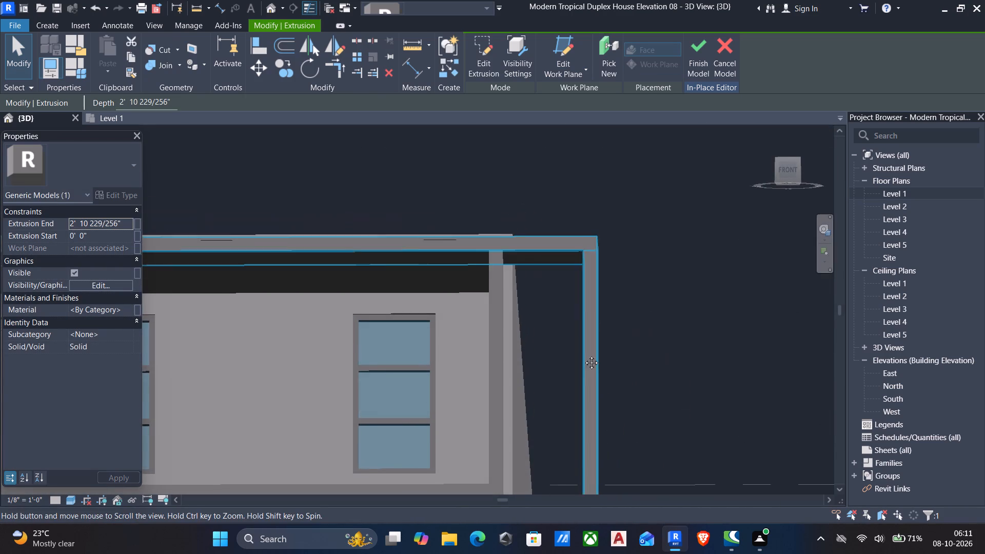
{"action": "middle_click_drag", "start_coordinate": [584, 355], "coordinate": [636, 256]}
{"action": "scroll", "coordinate": [638, 286], "scroll_direction": "up", "scroll_amount": 3}
{"action": "key", "text": "a"}
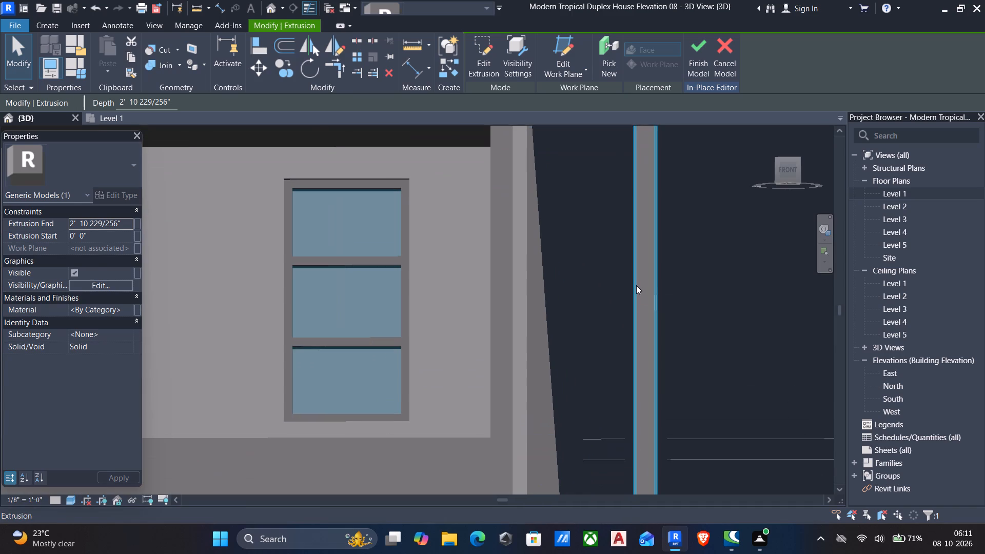
{"action": "key", "text": "l"}
{"action": "scroll", "coordinate": [612, 285], "scroll_direction": "down", "scroll_amount": 3}
{"action": "middle_click_drag", "start_coordinate": [608, 293], "coordinate": [599, 423]}
{"action": "scroll", "coordinate": [600, 333], "scroll_direction": "up", "scroll_amount": 6}
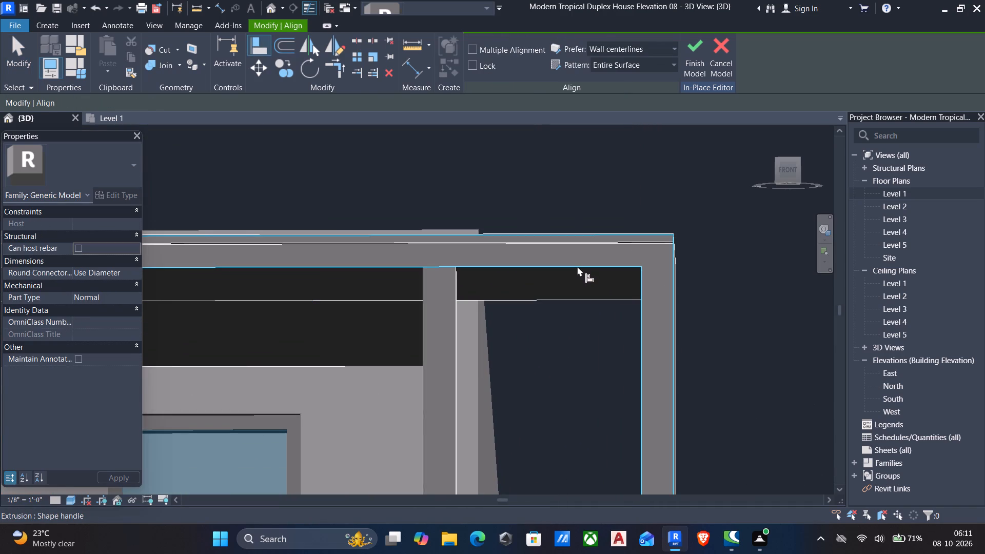
{"action": "left_click", "coordinate": [576, 269]}
{"action": "scroll", "coordinate": [574, 278], "scroll_direction": "down", "scroll_amount": 6}
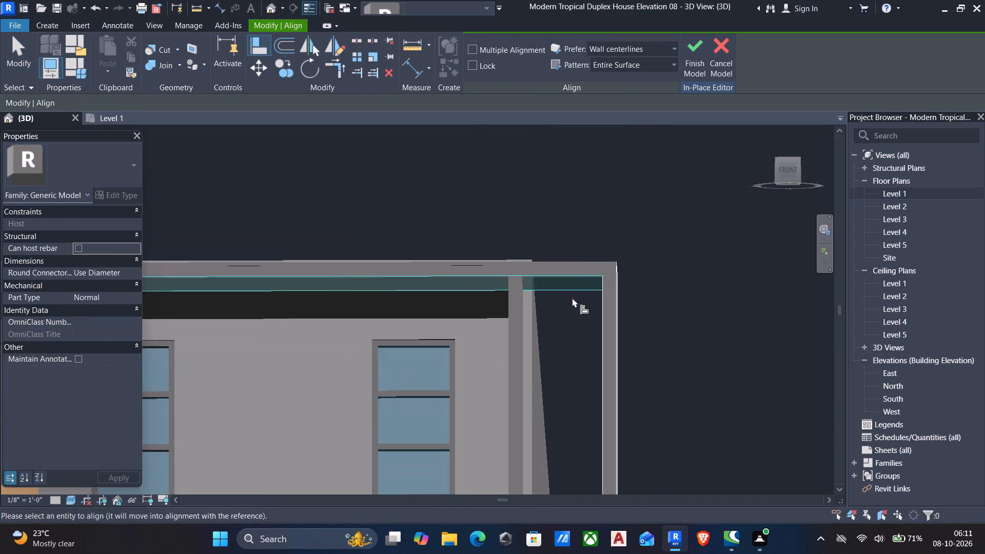
{"action": "scroll", "coordinate": [572, 307], "scroll_direction": "down", "scroll_amount": 5}
{"action": "middle_click_drag", "start_coordinate": [576, 330], "coordinate": [593, 280]}
{"action": "scroll", "coordinate": [593, 279], "scroll_direction": "down", "scroll_amount": 3}
{"action": "middle_click_drag", "start_coordinate": [593, 288], "coordinate": [611, 411], "text": "shift"}
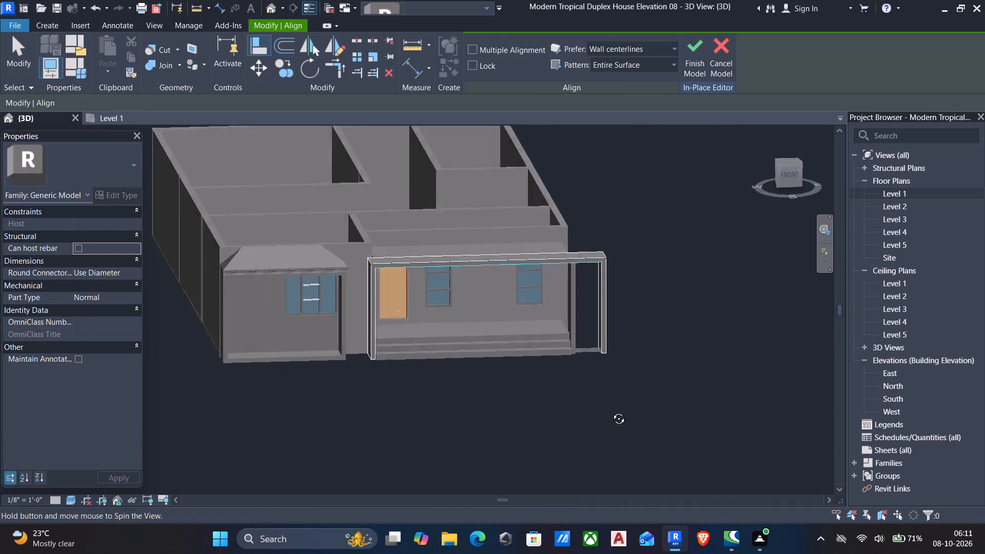
{"action": "middle_click_drag", "start_coordinate": [611, 411], "coordinate": [616, 486], "text": "shift"}
{"action": "scroll", "coordinate": [573, 305], "scroll_direction": "up", "scroll_amount": 6}
{"action": "scroll", "coordinate": [594, 322], "scroll_direction": "down", "scroll_amount": 6}
{"action": "middle_click_drag", "start_coordinate": [616, 338], "coordinate": [607, 351], "text": "shift"}
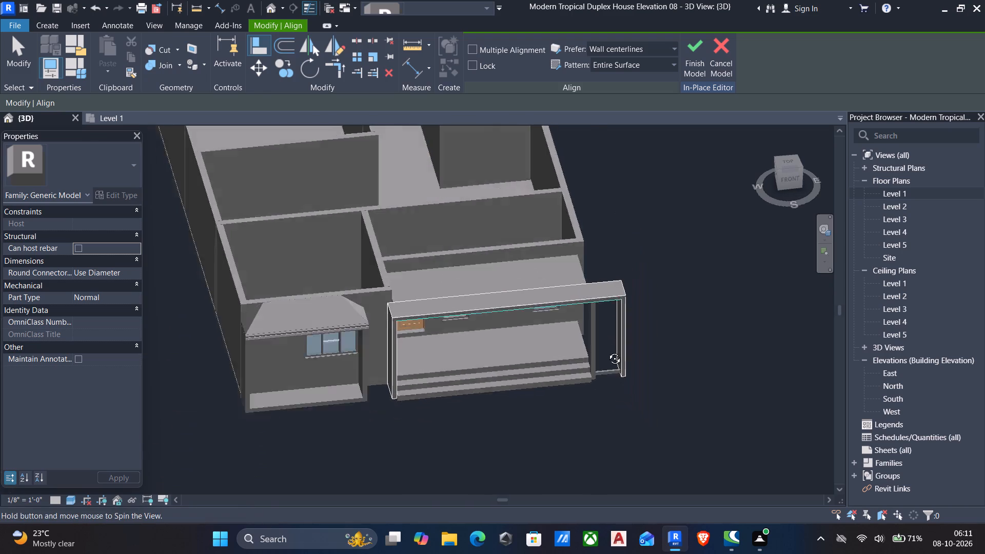
{"action": "middle_click_drag", "start_coordinate": [607, 351], "coordinate": [367, 303], "text": "shift"}
{"action": "scroll", "coordinate": [625, 368], "scroll_direction": "up", "scroll_amount": 6}
{"action": "scroll", "coordinate": [634, 369], "scroll_direction": "down", "scroll_amount": 6}
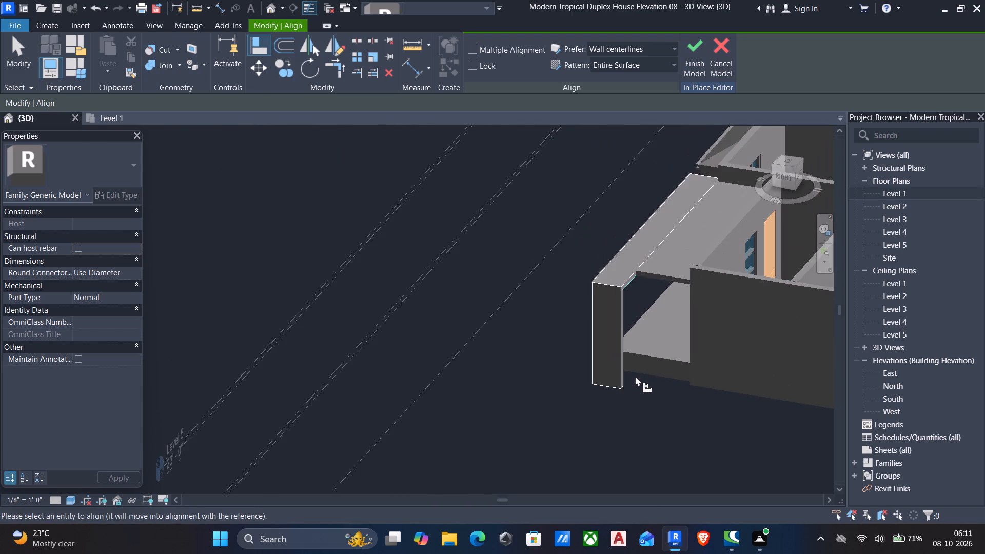
{"action": "middle_click_drag", "start_coordinate": [639, 393], "coordinate": [870, 459], "text": "shift"}
{"action": "scroll", "coordinate": [657, 433], "scroll_direction": "up", "scroll_amount": 5}
{"action": "scroll", "coordinate": [592, 335], "scroll_direction": "up", "scroll_amount": 6}
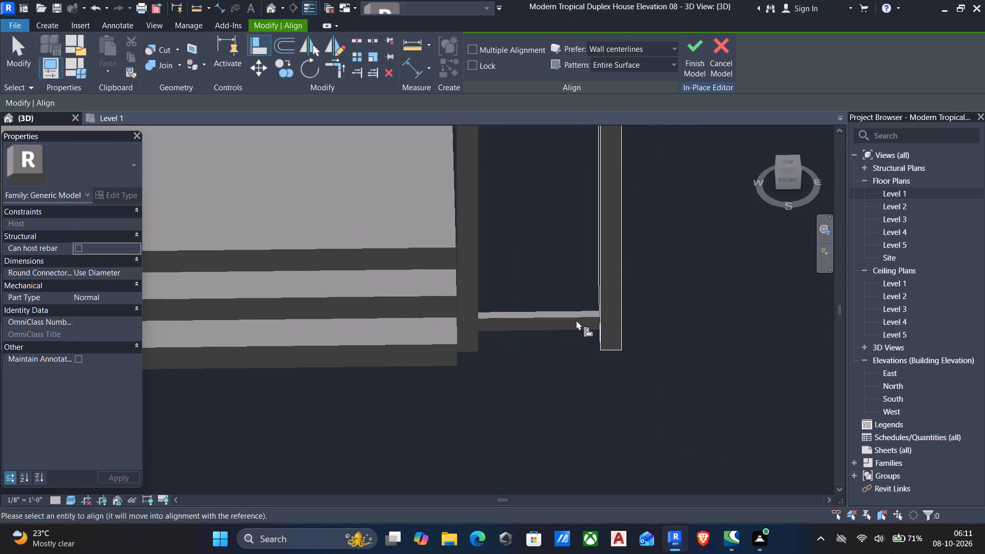
{"action": "scroll", "coordinate": [570, 315], "scroll_direction": "up", "scroll_amount": 4}
{"action": "left_click", "coordinate": [570, 316]}
{"action": "scroll", "coordinate": [566, 318], "scroll_direction": "down", "scroll_amount": 6}
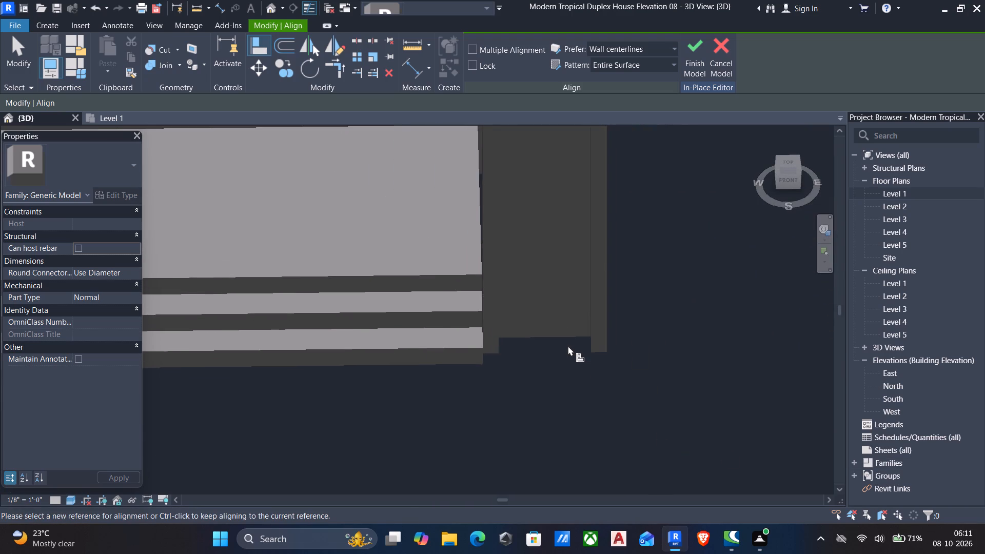
{"action": "scroll", "coordinate": [568, 346], "scroll_direction": "down", "scroll_amount": 4}
{"action": "middle_click_drag", "start_coordinate": [603, 379], "coordinate": [685, 439]}
{"action": "key", "text": "Escape"}
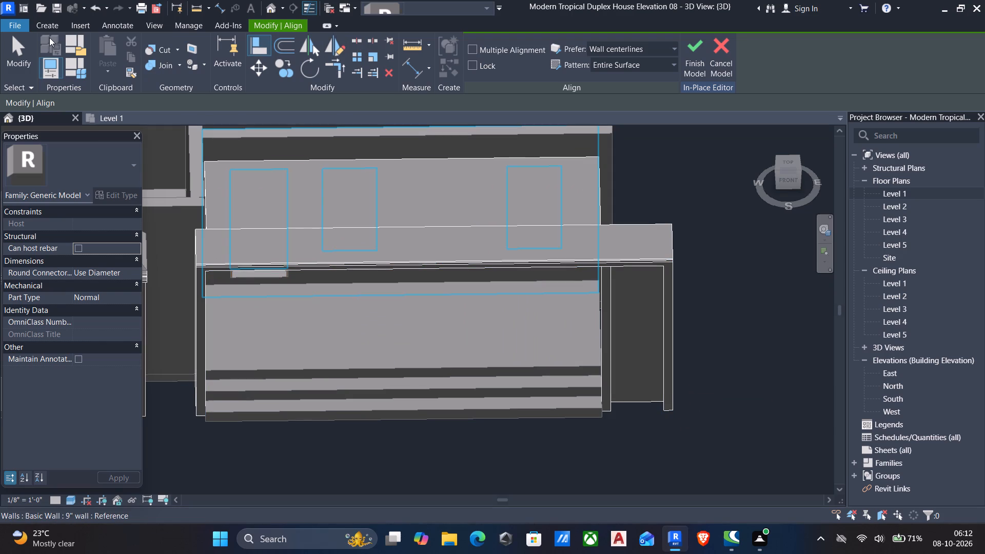
{"action": "left_click", "coordinate": [209, 55]}
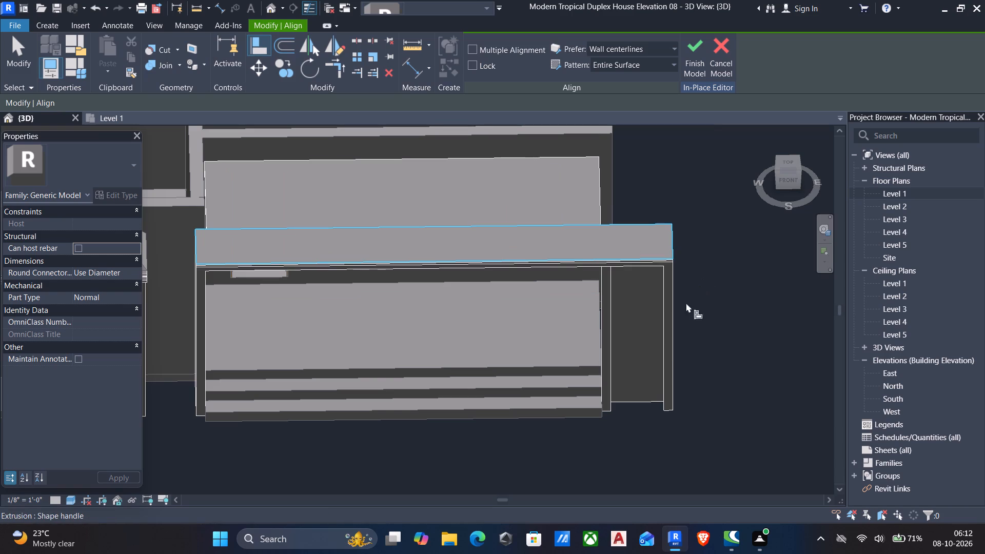
{"action": "left_click", "coordinate": [644, 403]}
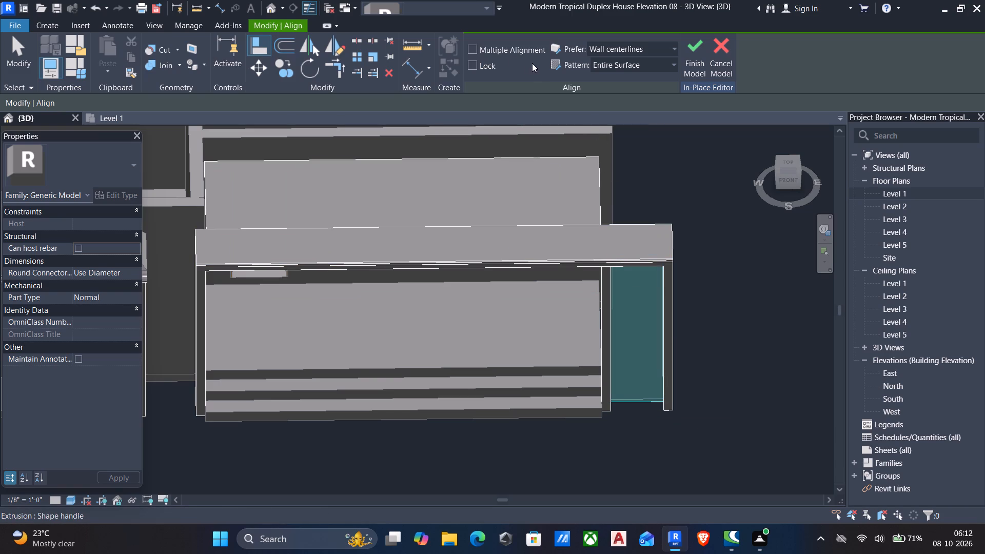
{"action": "left_click", "coordinate": [696, 43]}
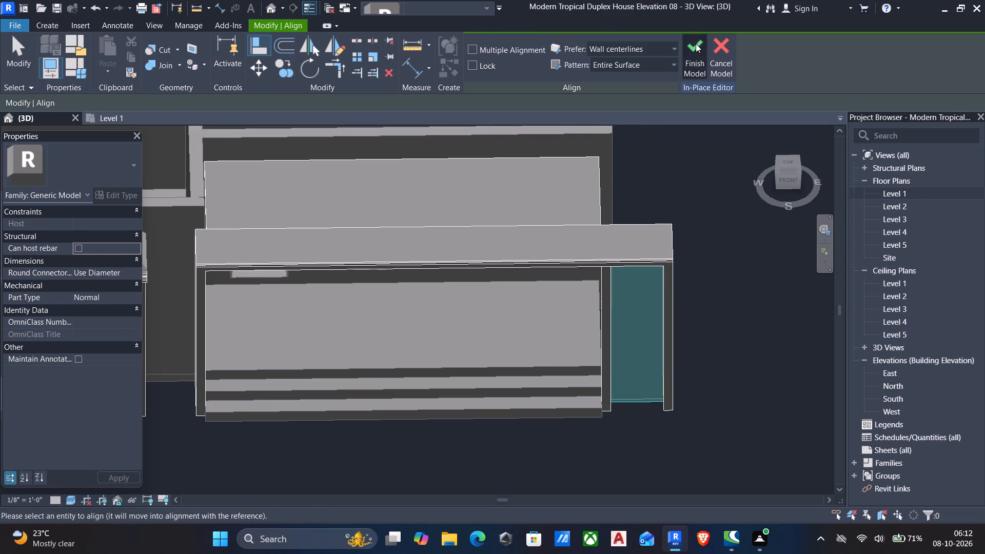
Reopen the generic model containing the porch frame and panel for in-place editing.
{"action": "left_click", "coordinate": [639, 402]}
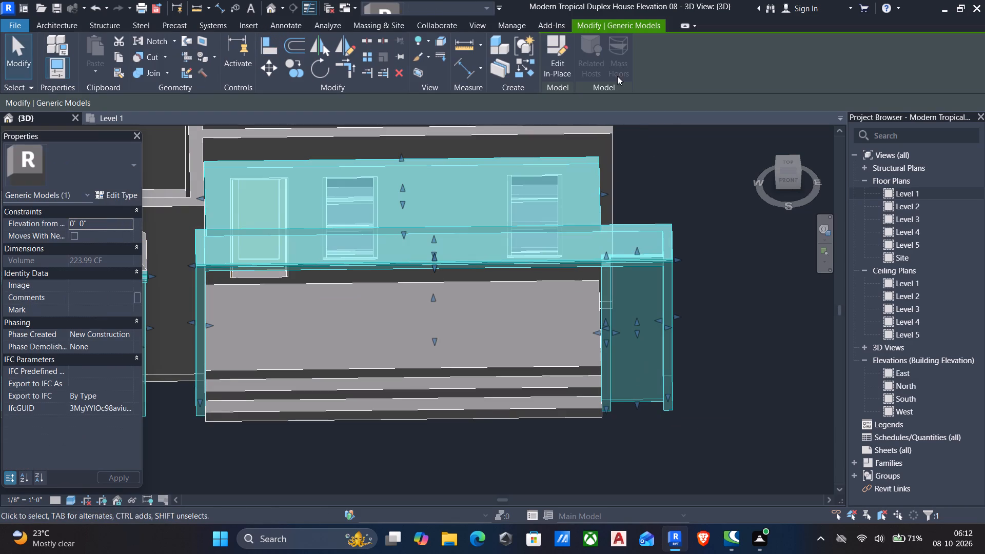
{"action": "left_click", "coordinate": [557, 61]}
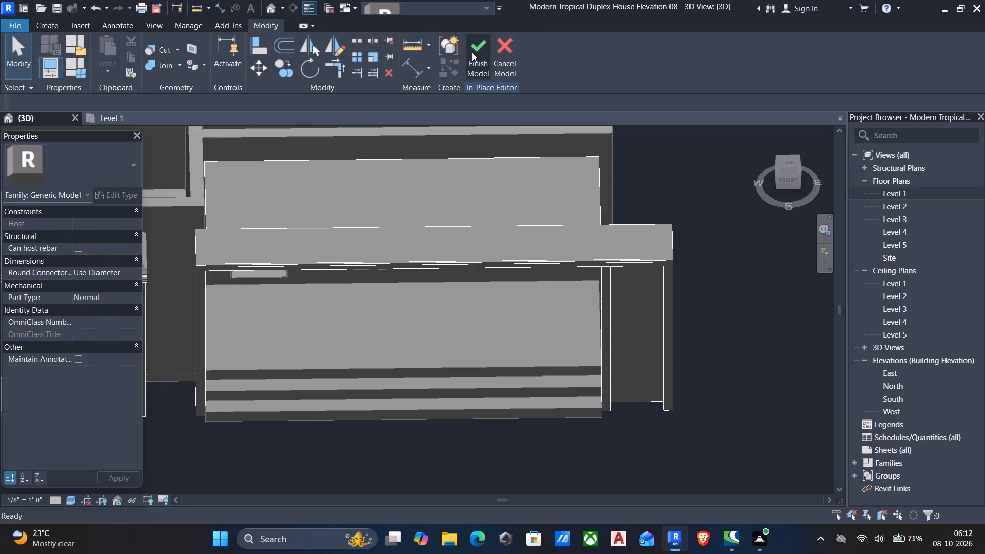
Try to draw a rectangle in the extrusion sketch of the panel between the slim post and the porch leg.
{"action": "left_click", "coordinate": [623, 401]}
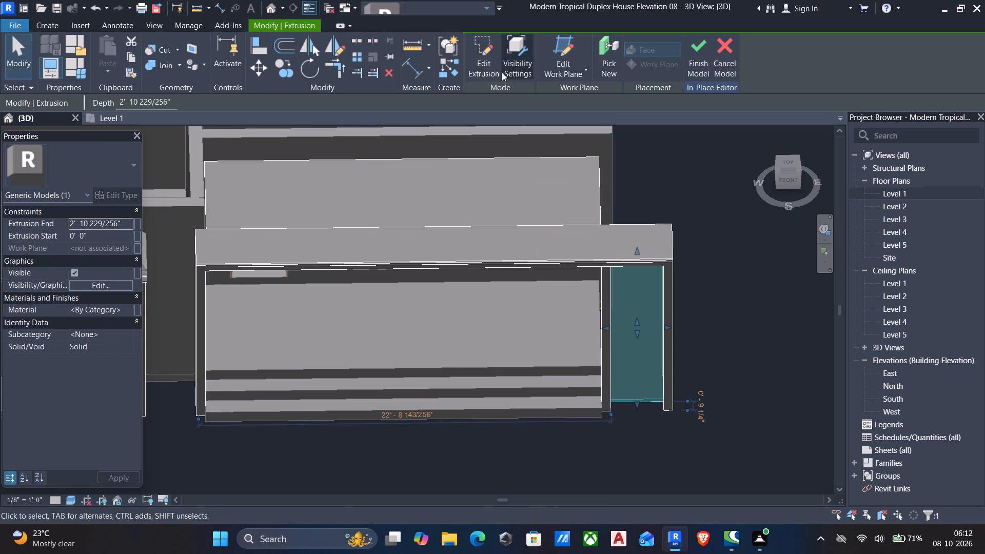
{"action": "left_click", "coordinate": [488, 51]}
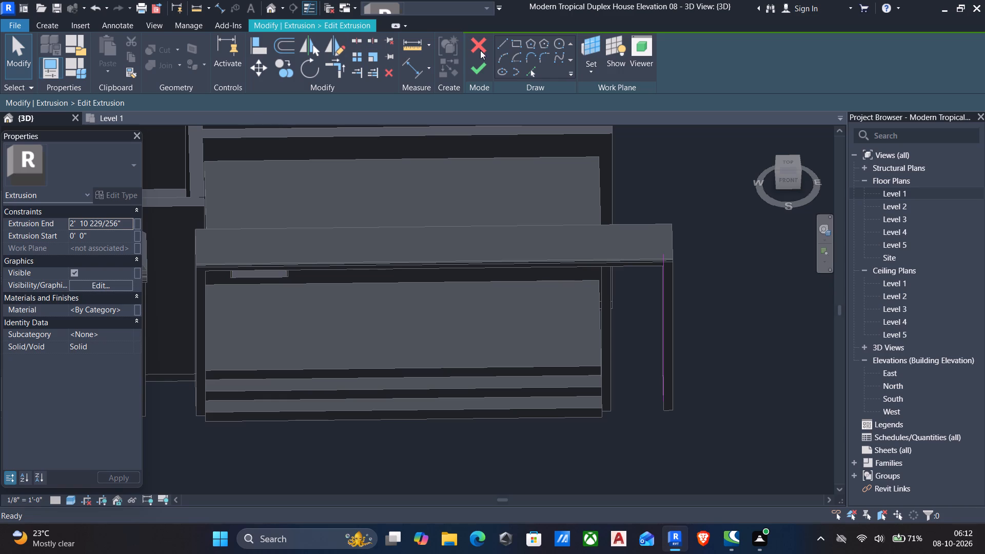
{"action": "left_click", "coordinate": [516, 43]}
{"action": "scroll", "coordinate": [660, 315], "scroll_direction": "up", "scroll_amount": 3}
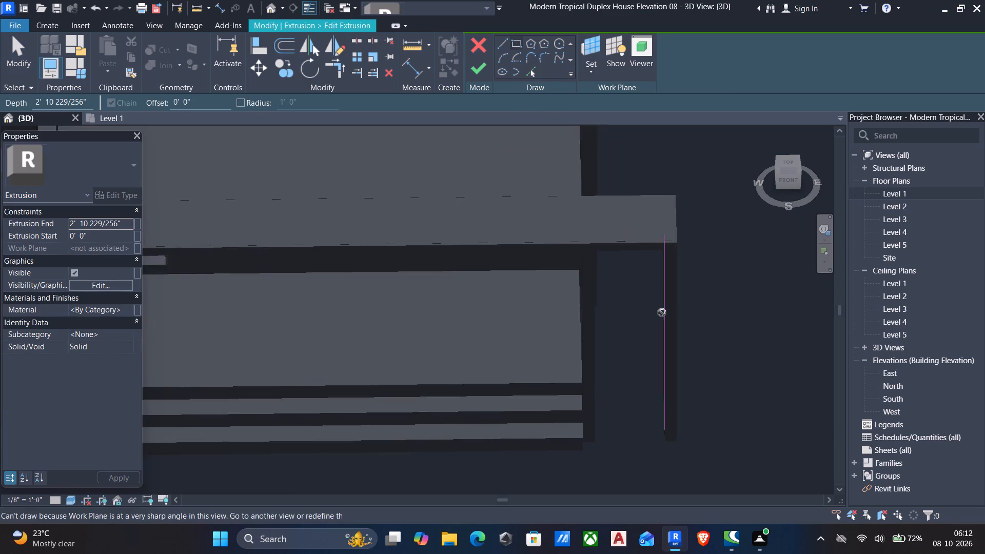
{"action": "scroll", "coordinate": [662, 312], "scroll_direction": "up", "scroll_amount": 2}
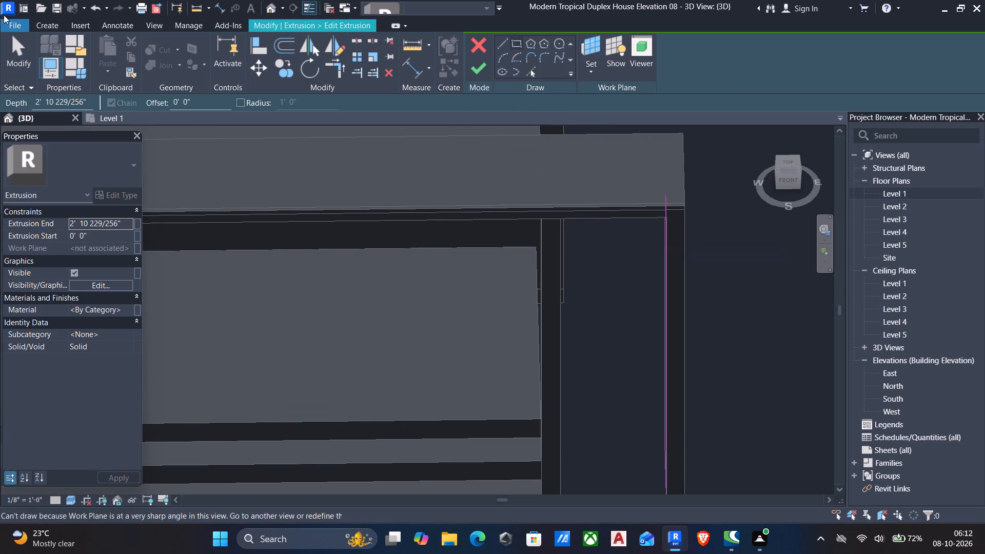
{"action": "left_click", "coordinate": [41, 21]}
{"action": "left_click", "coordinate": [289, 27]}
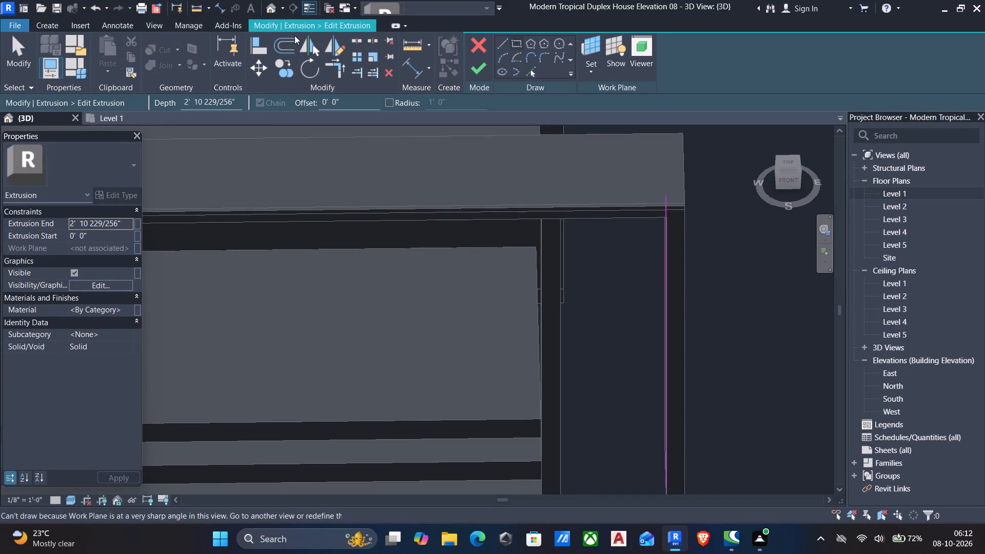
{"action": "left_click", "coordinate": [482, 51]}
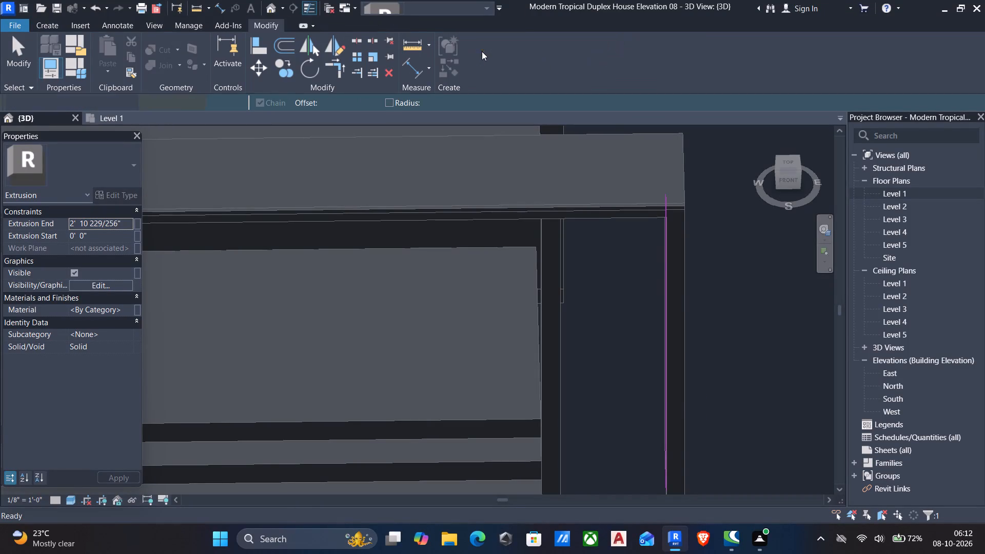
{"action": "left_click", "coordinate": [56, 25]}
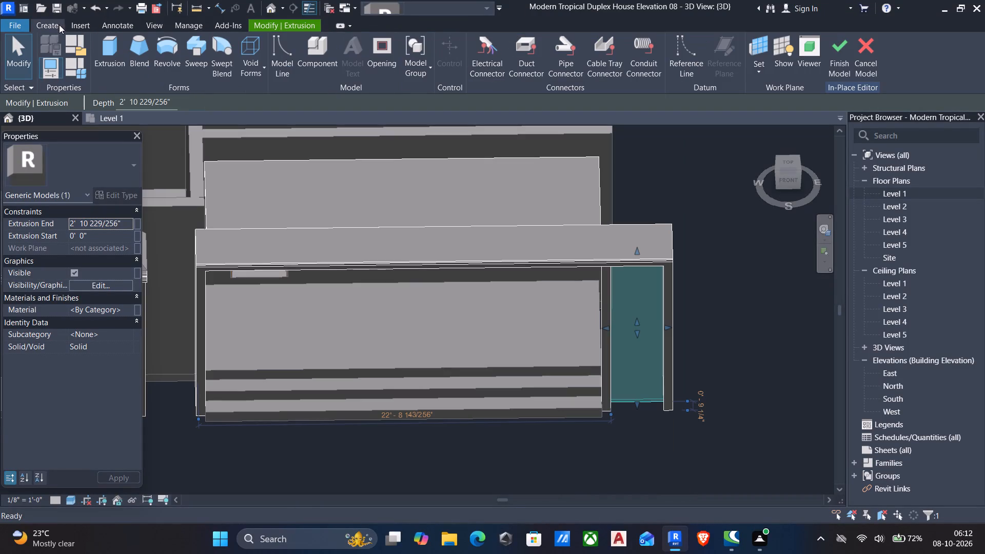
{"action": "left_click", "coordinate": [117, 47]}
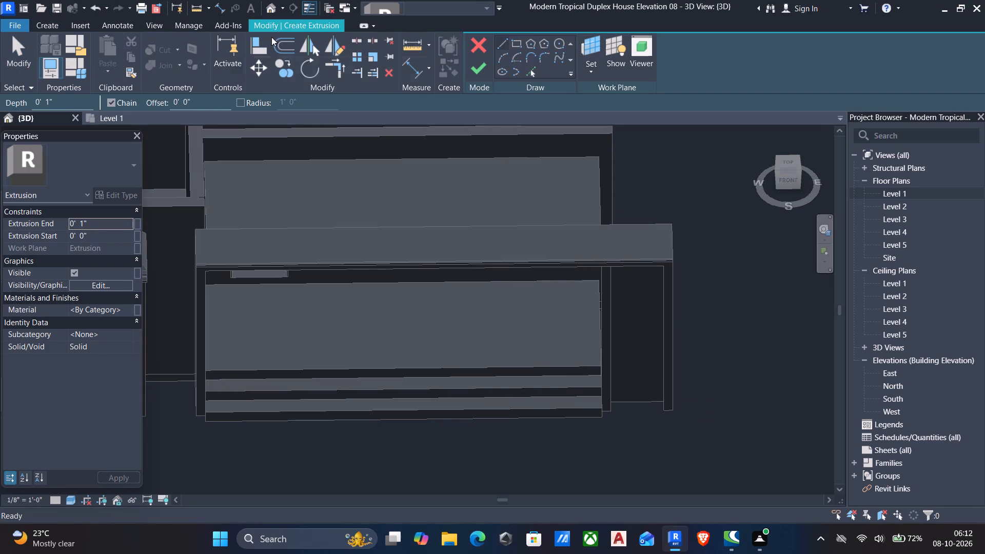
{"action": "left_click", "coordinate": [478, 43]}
Start a void extrusion with its work plane on the panel between the slim post and porch leg, viewed from the front.
{"action": "left_click", "coordinate": [46, 26]}
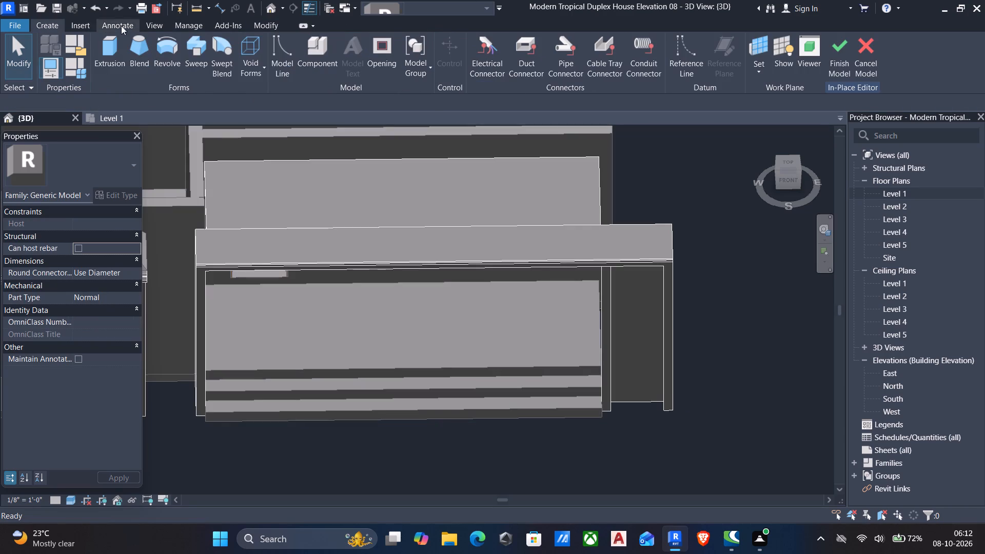
{"action": "left_click", "coordinate": [259, 53]}
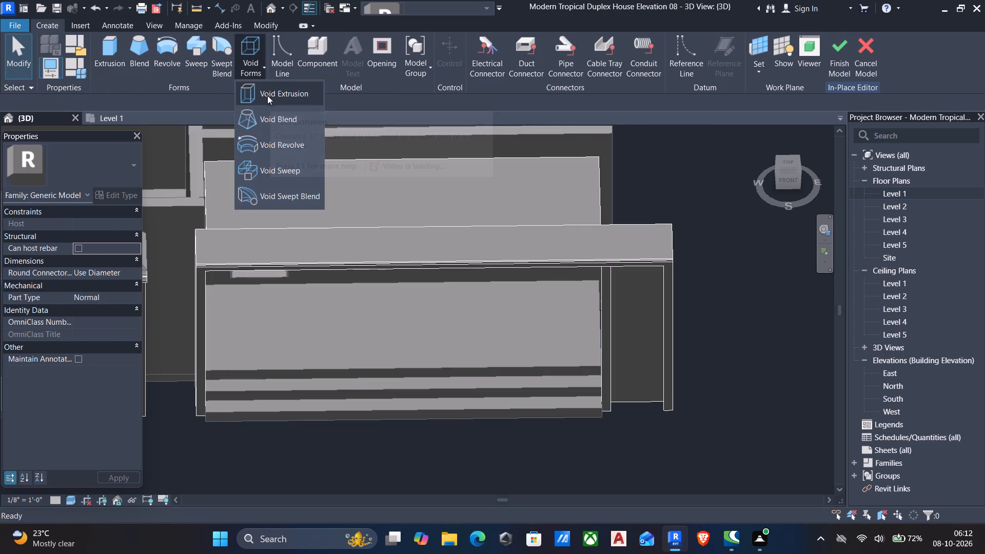
{"action": "left_click", "coordinate": [266, 92]}
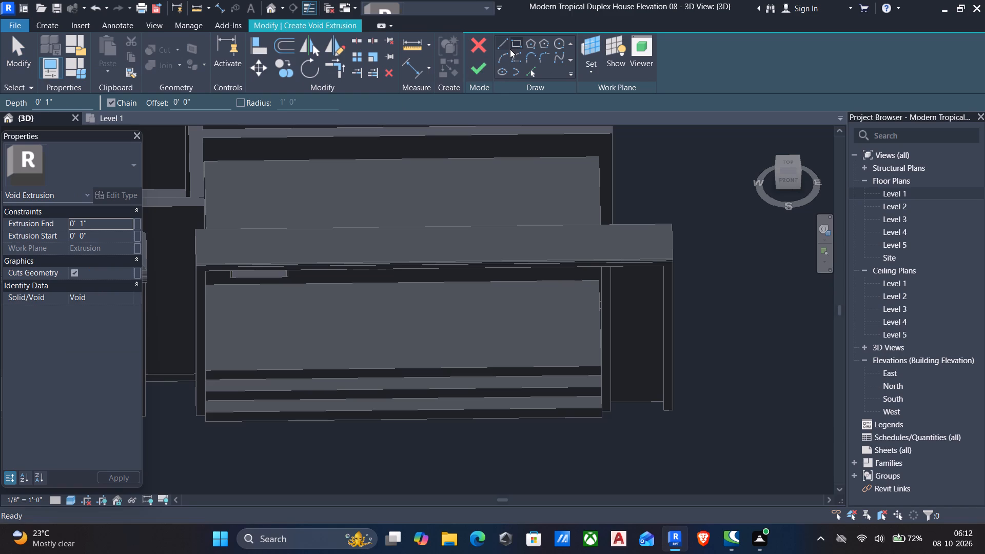
{"action": "left_click", "coordinate": [513, 43]}
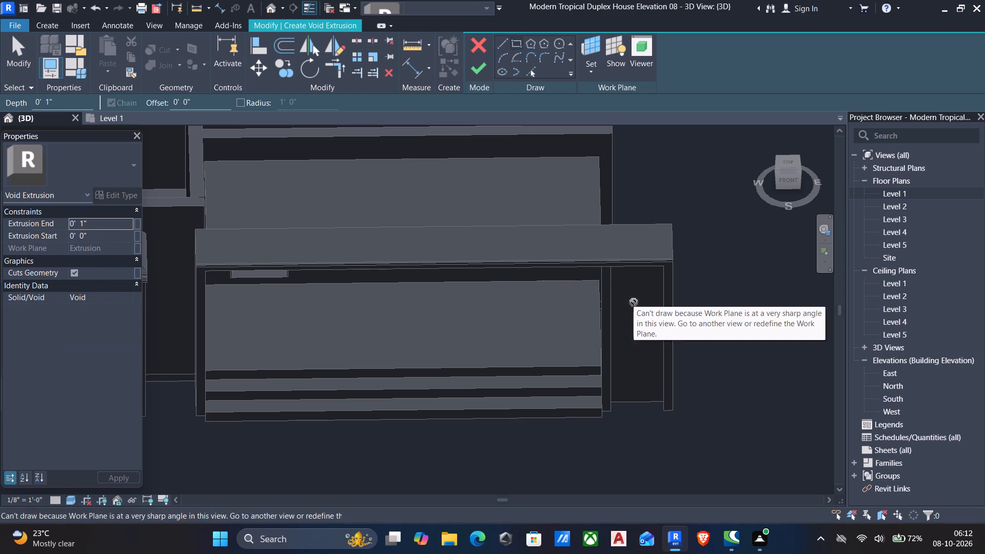
{"action": "scroll", "coordinate": [634, 294], "scroll_direction": "up", "scroll_amount": 4}
{"action": "left_click", "coordinate": [586, 66]}
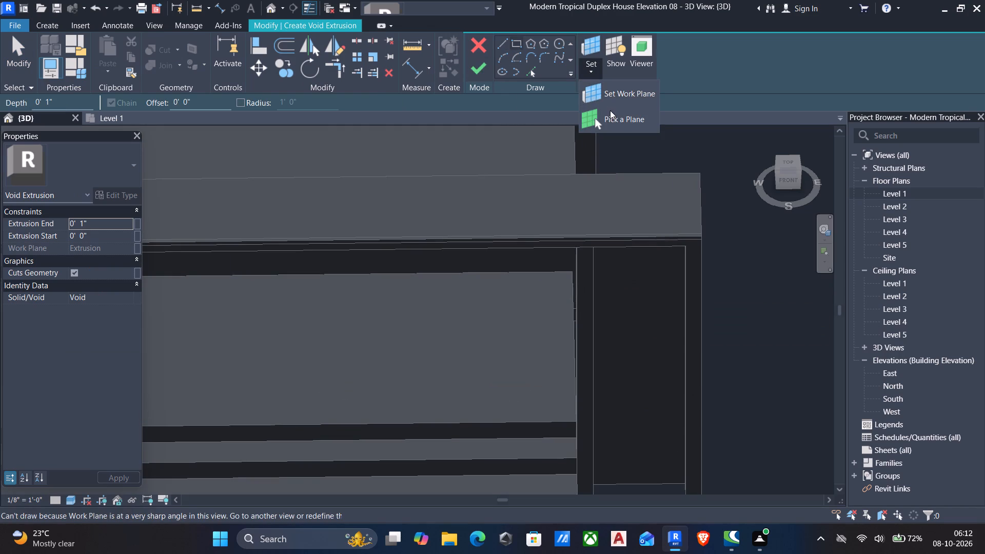
{"action": "left_click", "coordinate": [611, 112]}
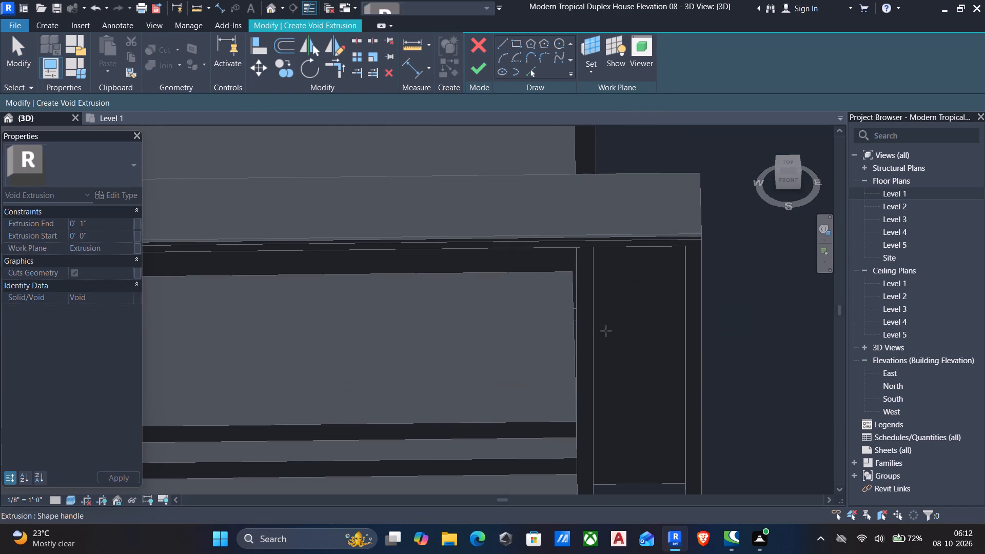
{"action": "left_click", "coordinate": [647, 480]}
{"action": "left_click", "coordinate": [784, 181]}
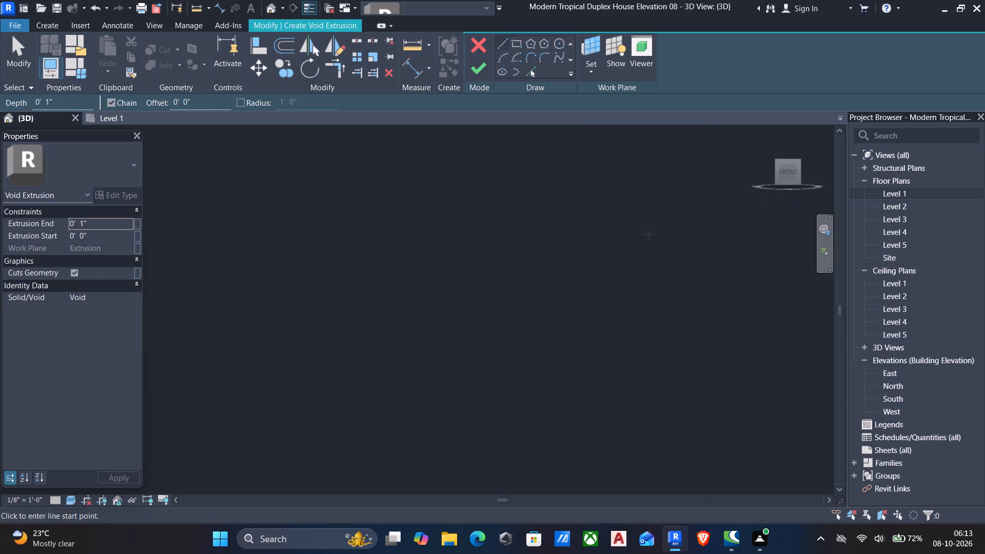
Sketch a rectangle across the panel's full width near its top, about 2' 11" wide and 4 1/2" high.
{"action": "scroll", "coordinate": [398, 337], "scroll_direction": "up", "scroll_amount": 6}
{"action": "scroll", "coordinate": [421, 286], "scroll_direction": "up", "scroll_amount": 6}
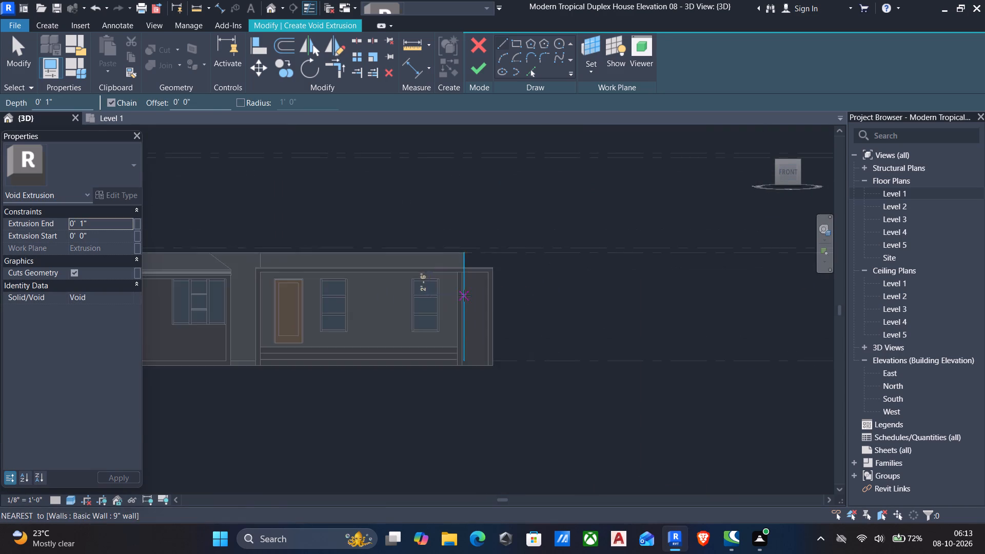
{"action": "scroll", "coordinate": [464, 295], "scroll_direction": "up", "scroll_amount": 6}
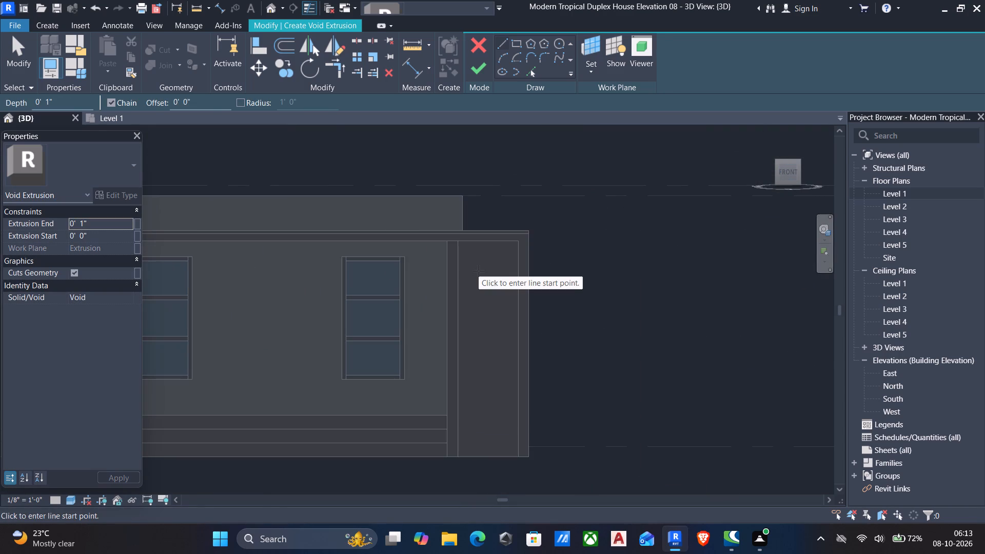
{"action": "scroll", "coordinate": [479, 271], "scroll_direction": "up", "scroll_amount": 6}
{"action": "scroll", "coordinate": [439, 222], "scroll_direction": "up", "scroll_amount": 5}
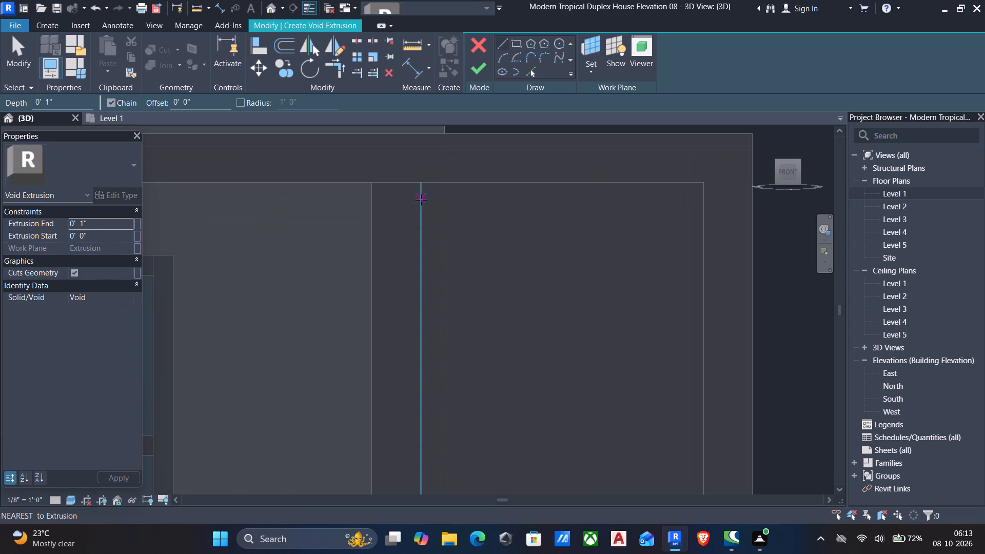
{"action": "left_click", "coordinate": [421, 205]}
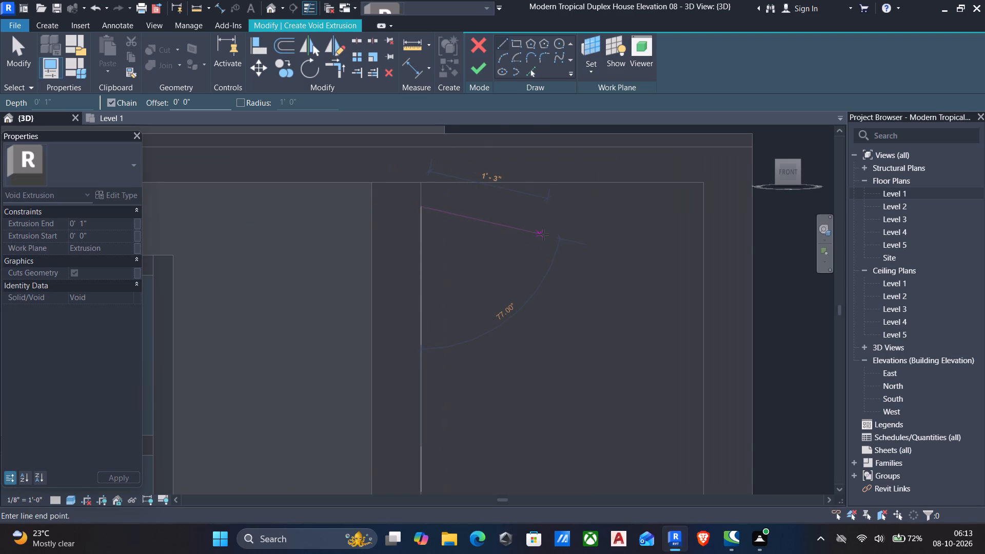
{"action": "key", "text": "Escape"}
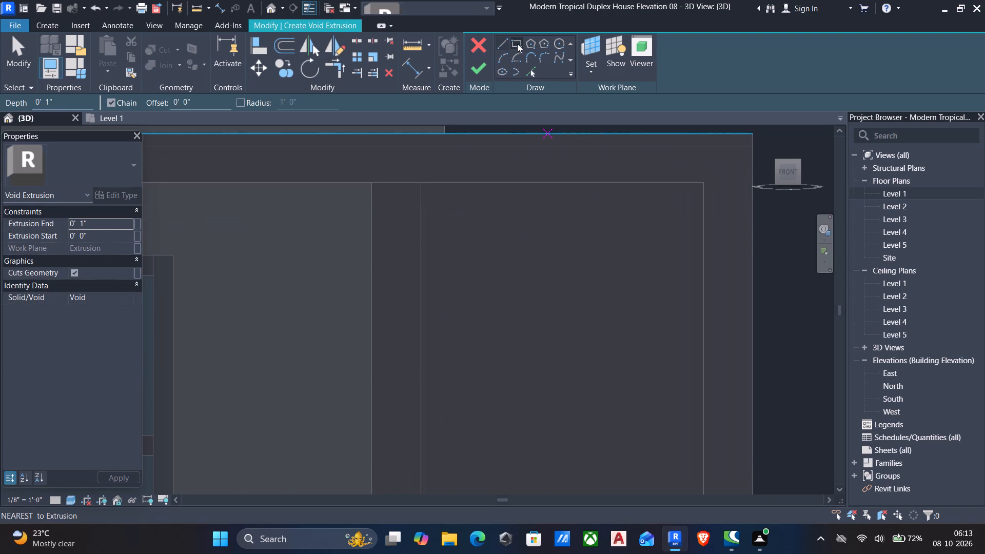
{"action": "left_click", "coordinate": [516, 42]}
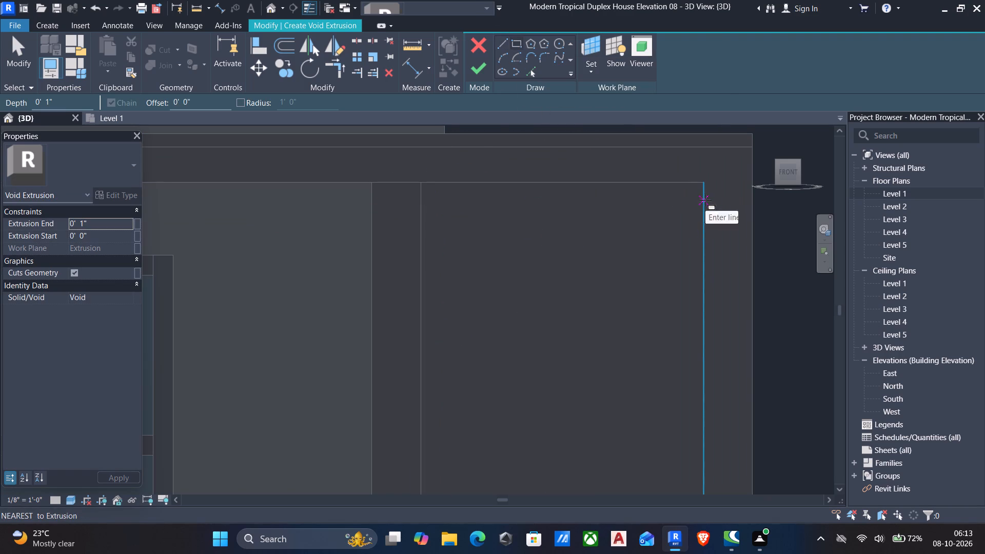
{"action": "left_click", "coordinate": [702, 219]}
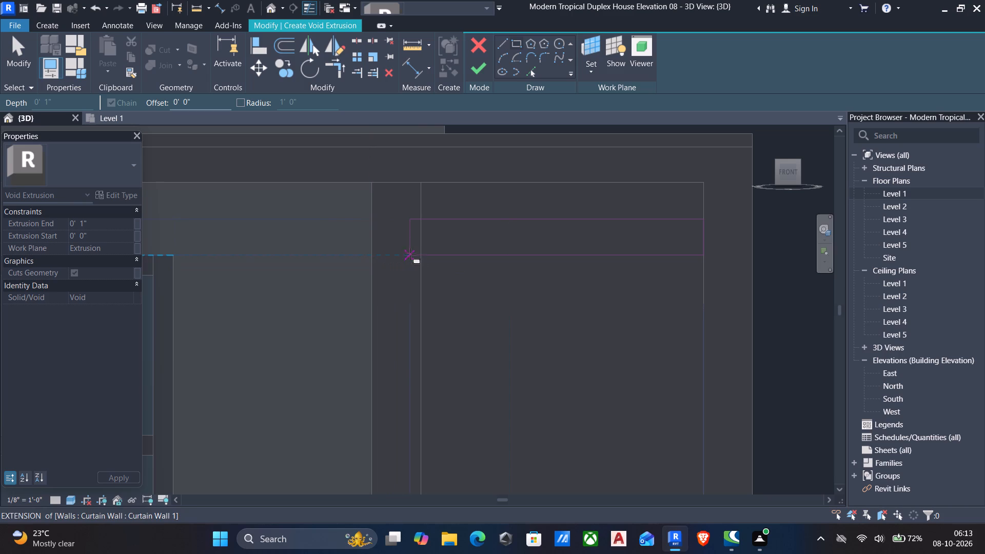
{"action": "left_click", "coordinate": [416, 254]}
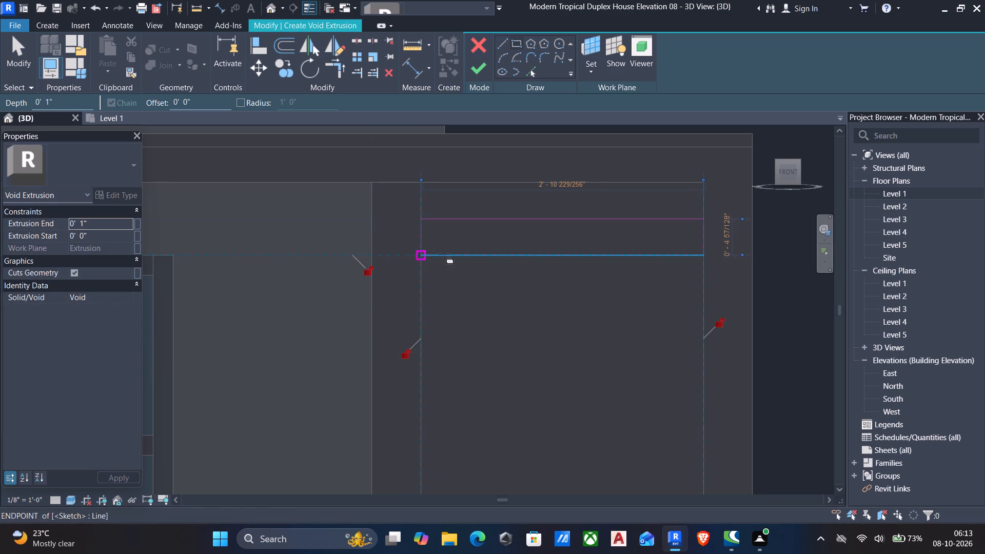
{"action": "key", "text": "Escape"}
{"action": "key", "text": "Escape"}
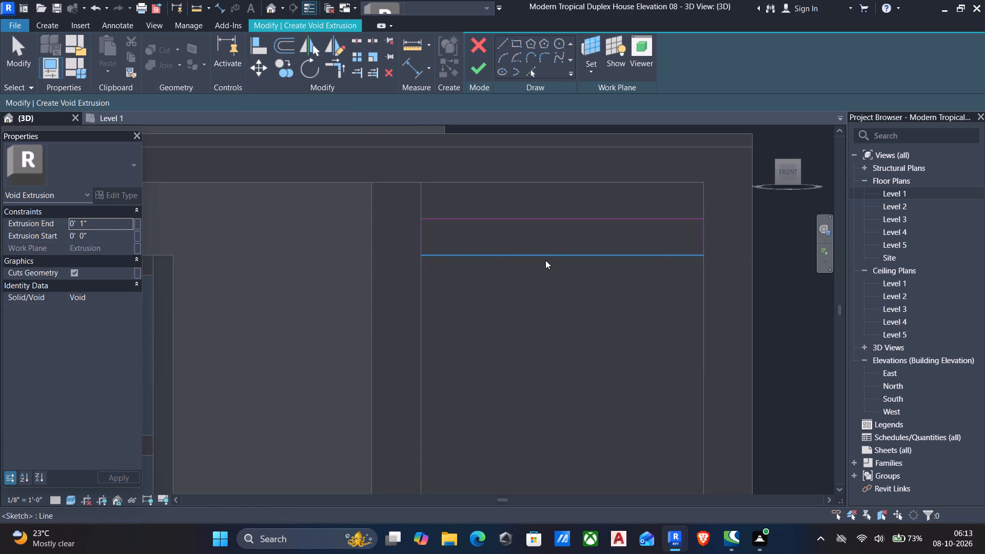
Nudge the rectangle's bottom edge upward, narrowing the void profile to a strip about 1" high.
{"action": "left_click", "coordinate": [544, 259]}
{"action": "key", "text": "Up"}
{"action": "key", "text": "Up"}
{"action": "key", "text": "Up"}
{"action": "key", "text": "Up"}
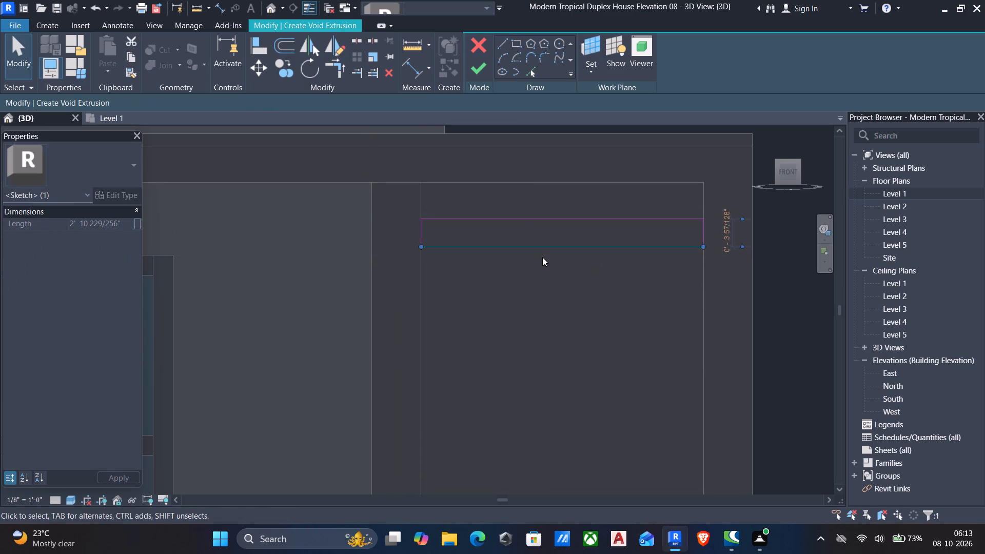
{"action": "key", "text": "Up"}
{"action": "key", "text": "Up"}
{"action": "key", "text": "Up"}
{"action": "key", "text": "Up"}
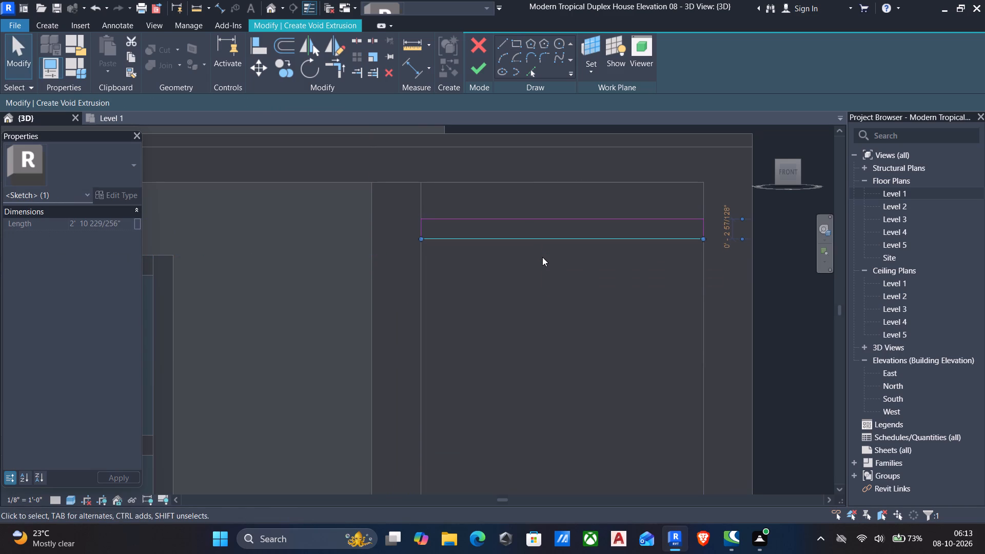
{"action": "key", "text": "Up"}
{"action": "key", "text": "Up"}
{"action": "key", "text": "Up"}
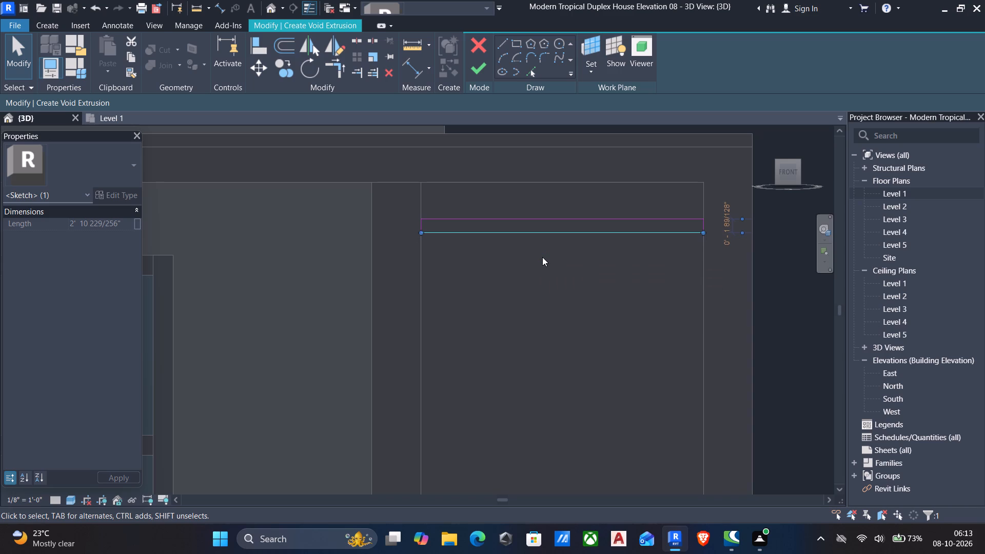
{"action": "key", "text": "Up"}
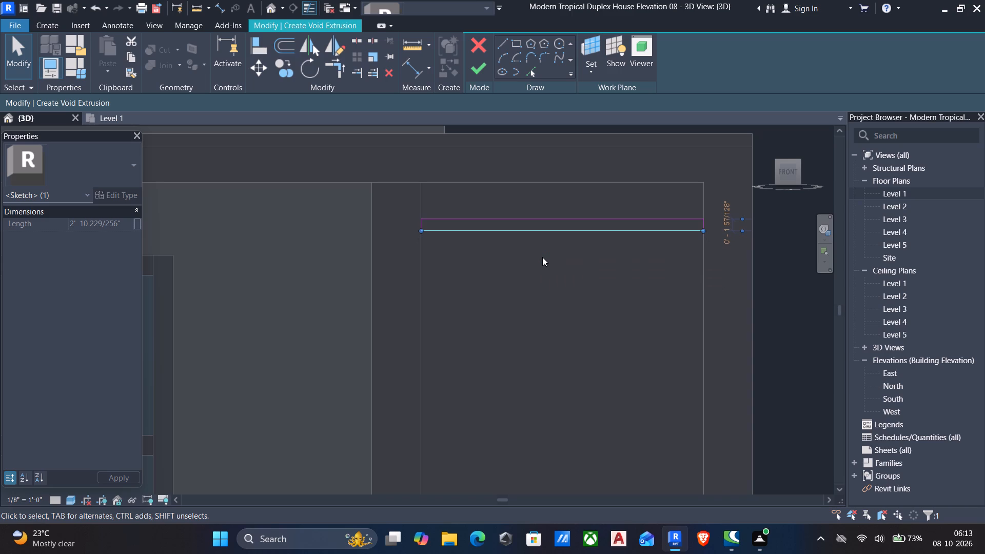
{"action": "key", "text": "Up"}
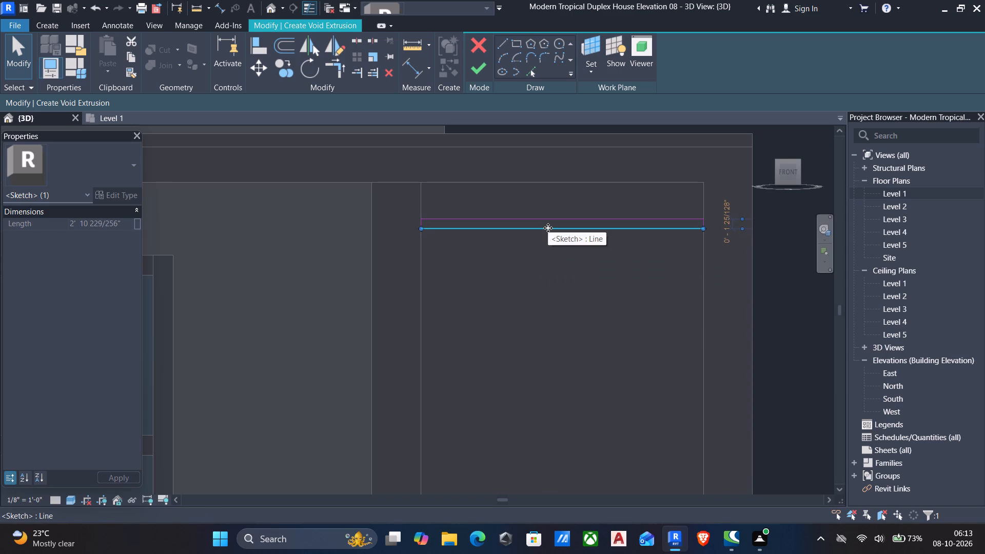
{"action": "key", "text": "Up"}
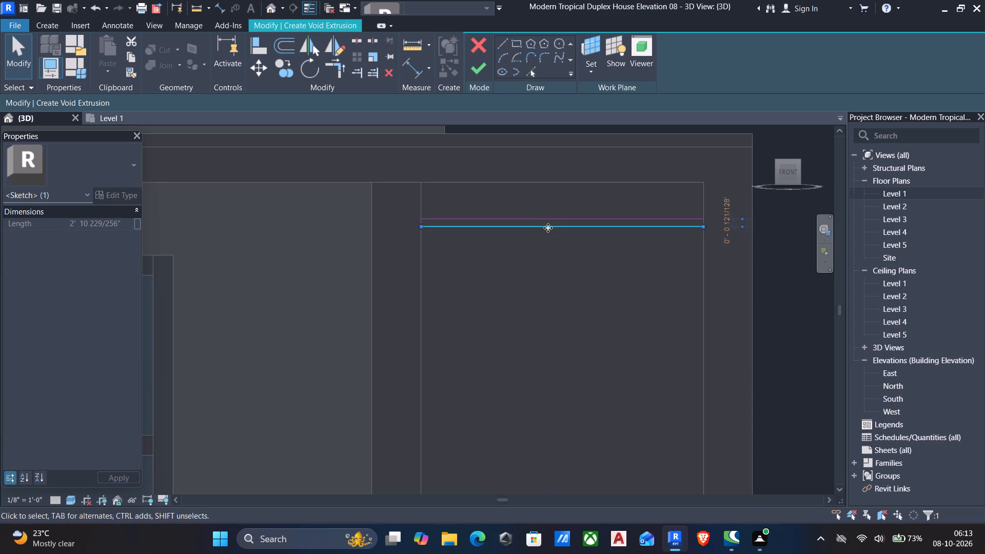
Copy the whole strip profile straight down the panel twice at 5" spacing, using multiple copy.
{"action": "left_click_drag", "start_coordinate": [375, 201], "coordinate": [739, 282]}
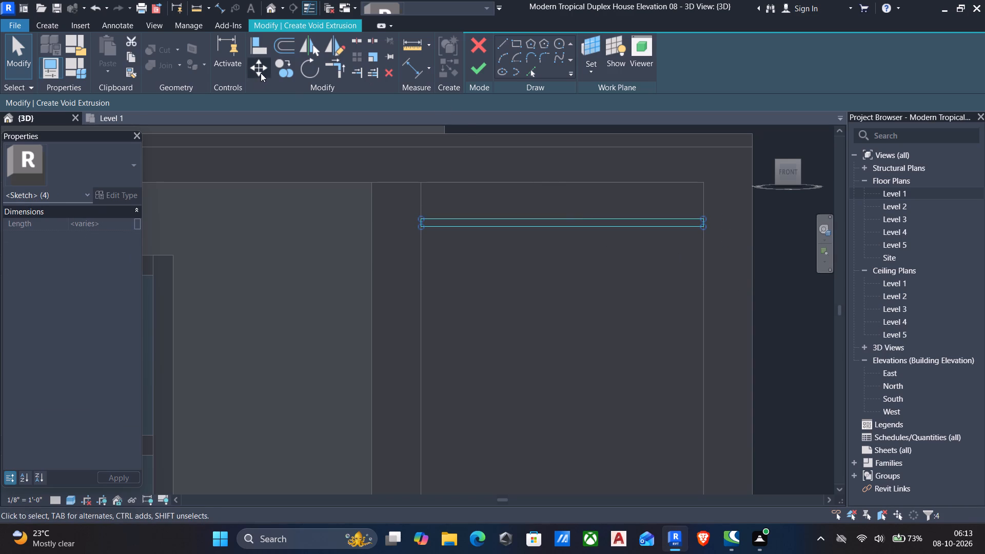
{"action": "left_click", "coordinate": [281, 63]}
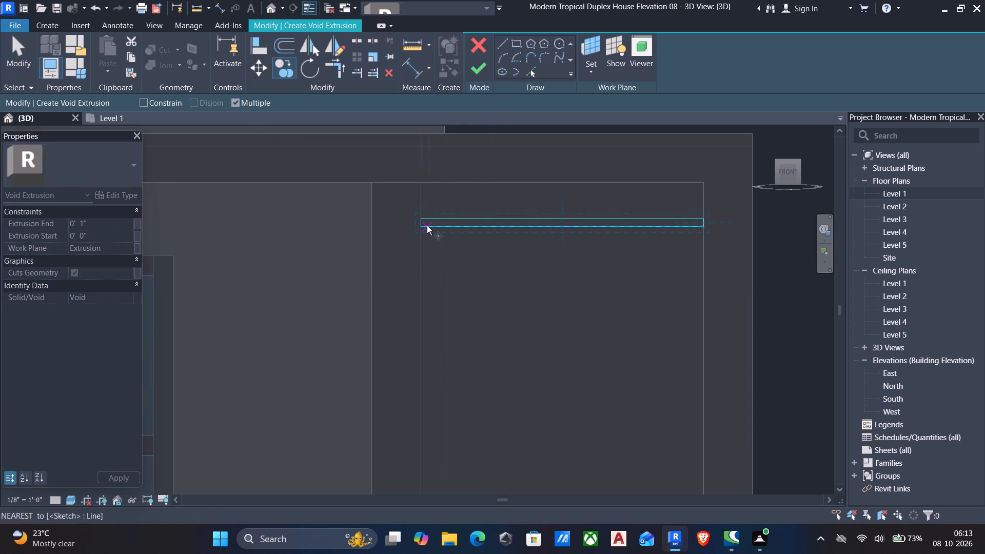
{"action": "scroll", "coordinate": [427, 225], "scroll_direction": "up", "scroll_amount": 5}
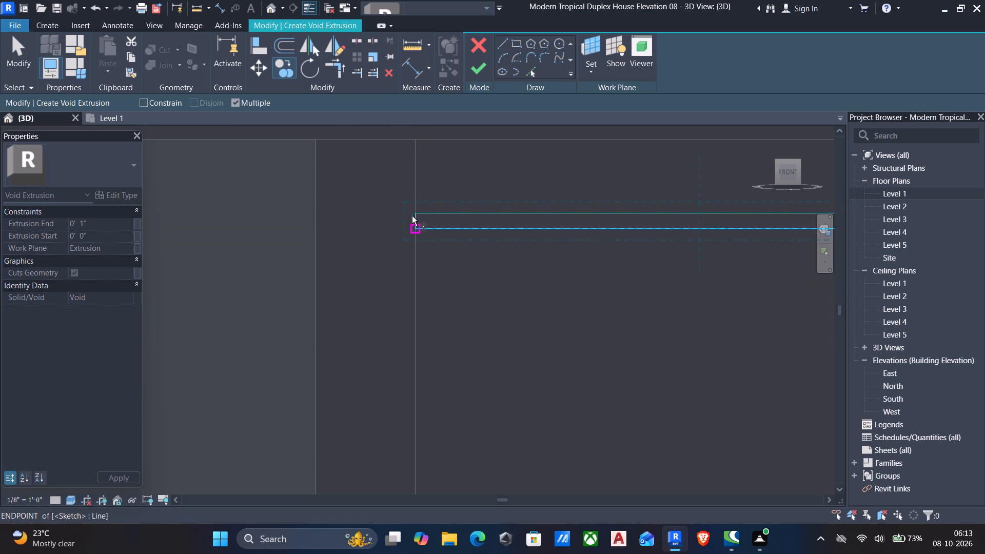
{"action": "left_click", "coordinate": [411, 212]}
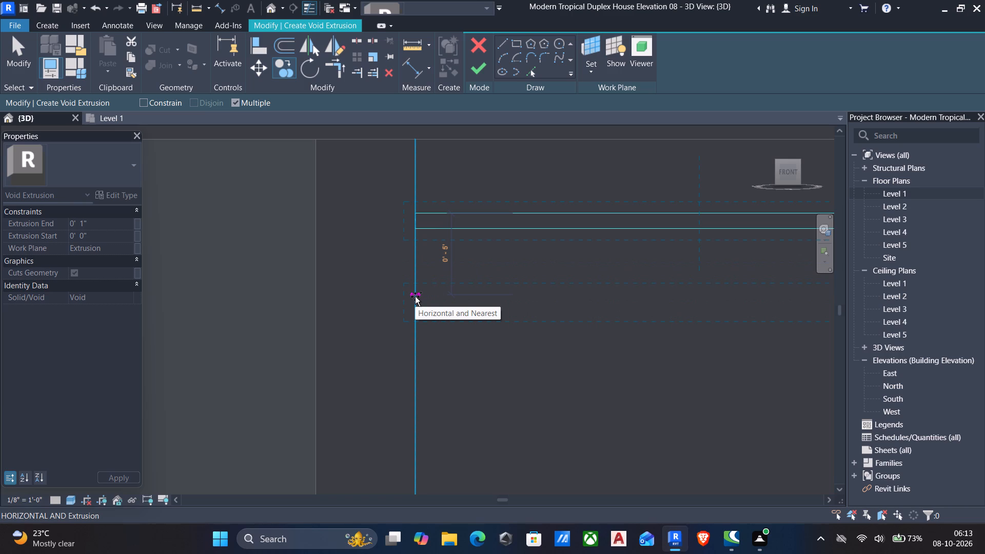
{"action": "left_click", "coordinate": [415, 296]}
{"action": "scroll", "coordinate": [410, 308], "scroll_direction": "down", "scroll_amount": 5}
{"action": "middle_click_drag", "start_coordinate": [407, 327], "coordinate": [410, 293]}
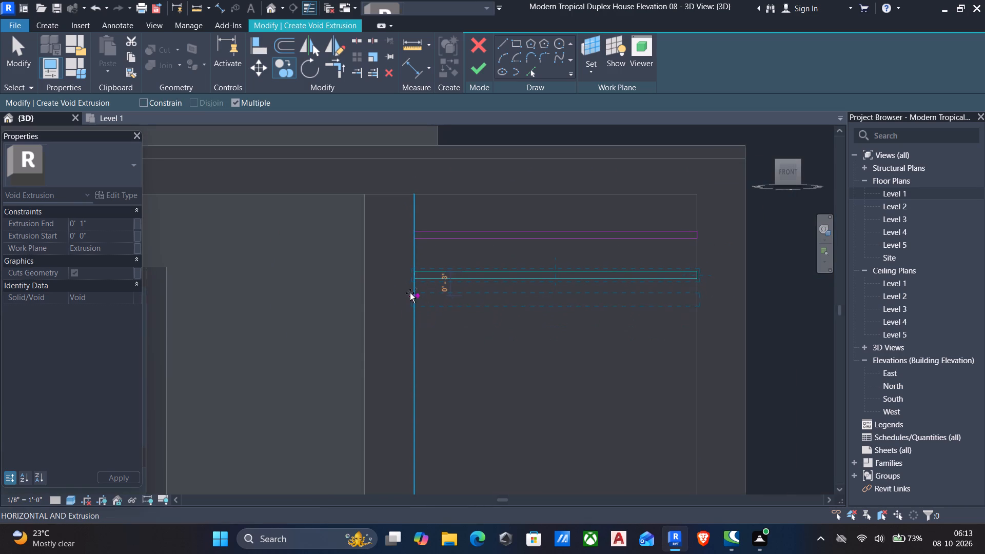
{"action": "left_click", "coordinate": [410, 313]}
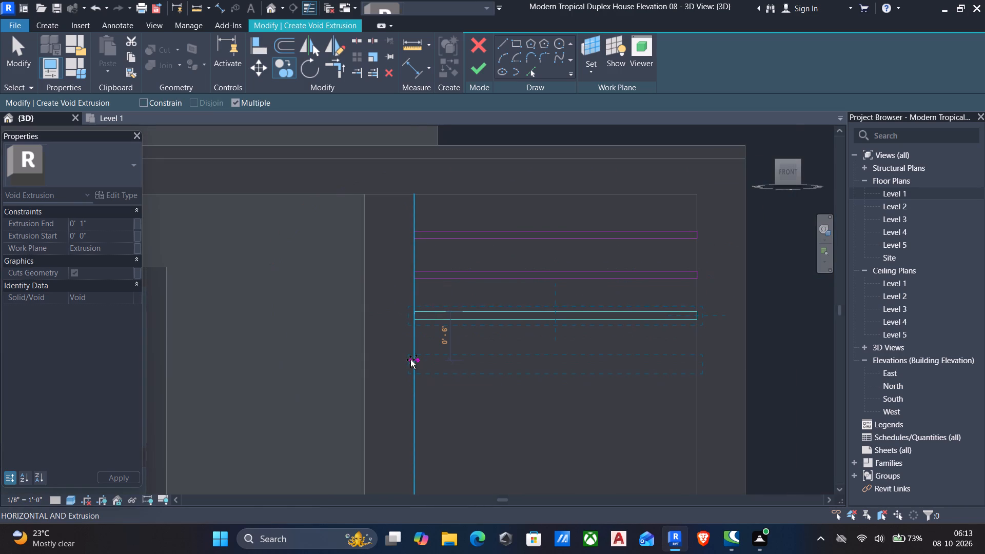
Constrain the multiple copy to straight movement and place two more strip profiles down the panel at 5" spacing.
{"action": "scroll", "coordinate": [410, 360], "scroll_direction": "up", "scroll_amount": 5}
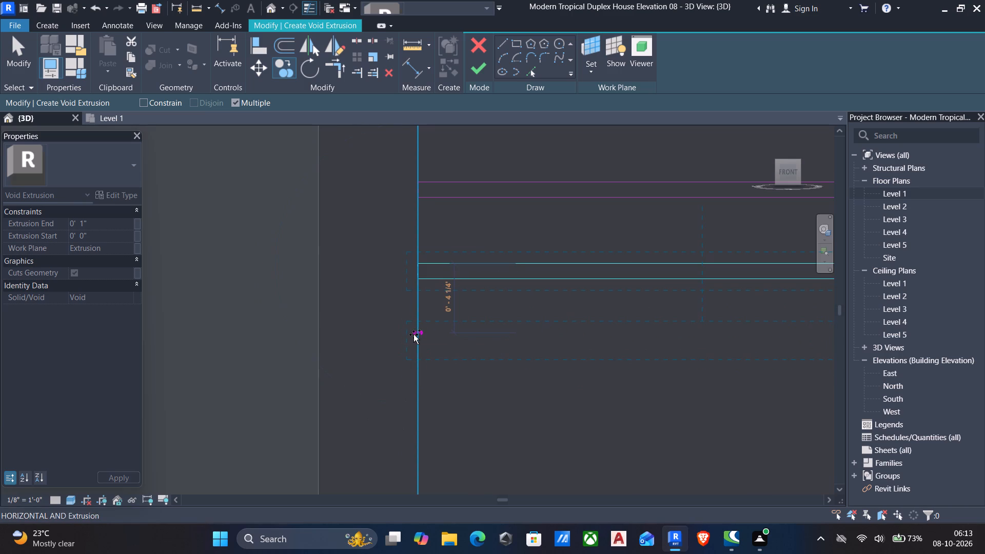
{"action": "left_click", "coordinate": [144, 103]}
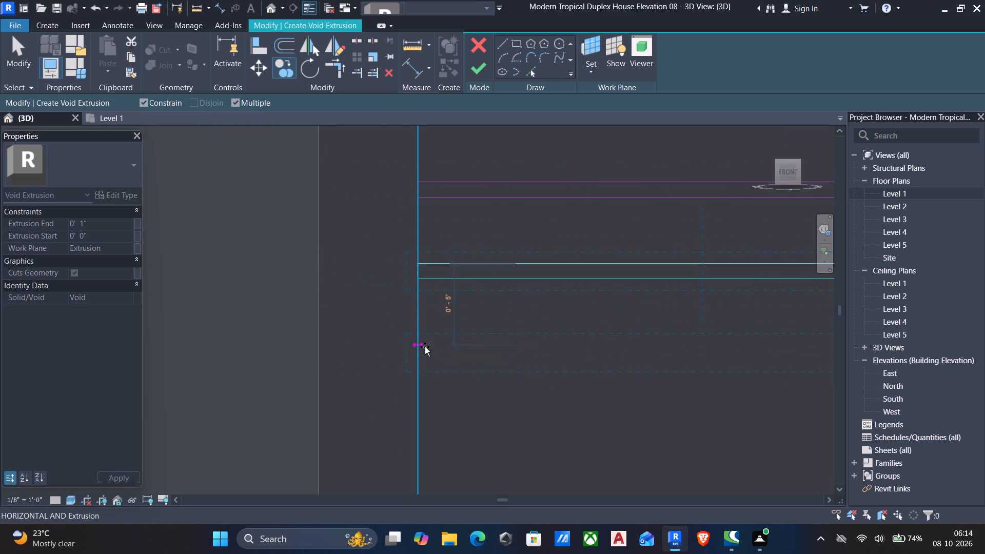
{"action": "left_click", "coordinate": [425, 347]}
{"action": "scroll", "coordinate": [424, 366], "scroll_direction": "down", "scroll_amount": 3}
{"action": "middle_click_drag", "start_coordinate": [425, 372], "coordinate": [428, 313]}
{"action": "scroll", "coordinate": [429, 390], "scroll_direction": "up", "scroll_amount": 2}
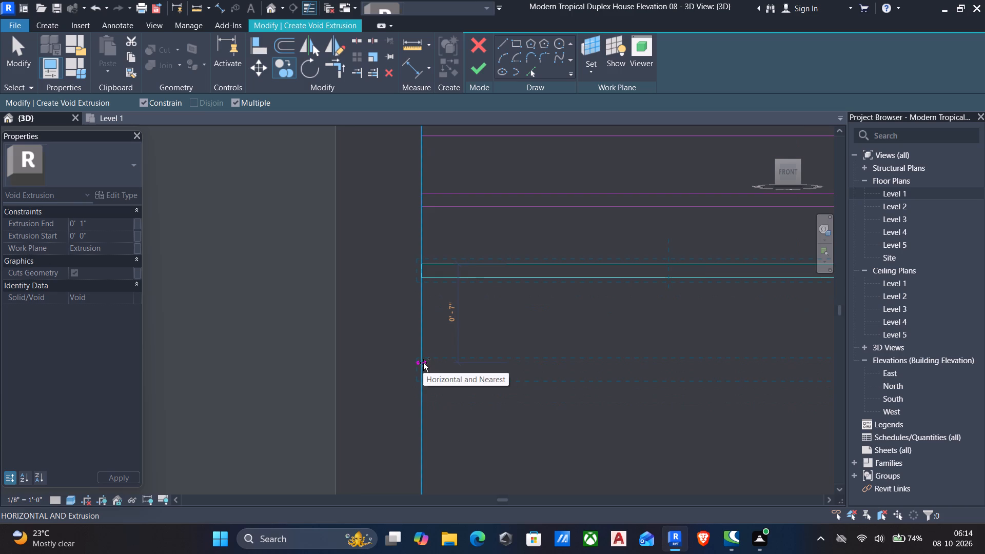
{"action": "scroll", "coordinate": [423, 362], "scroll_direction": "up", "scroll_amount": 4}
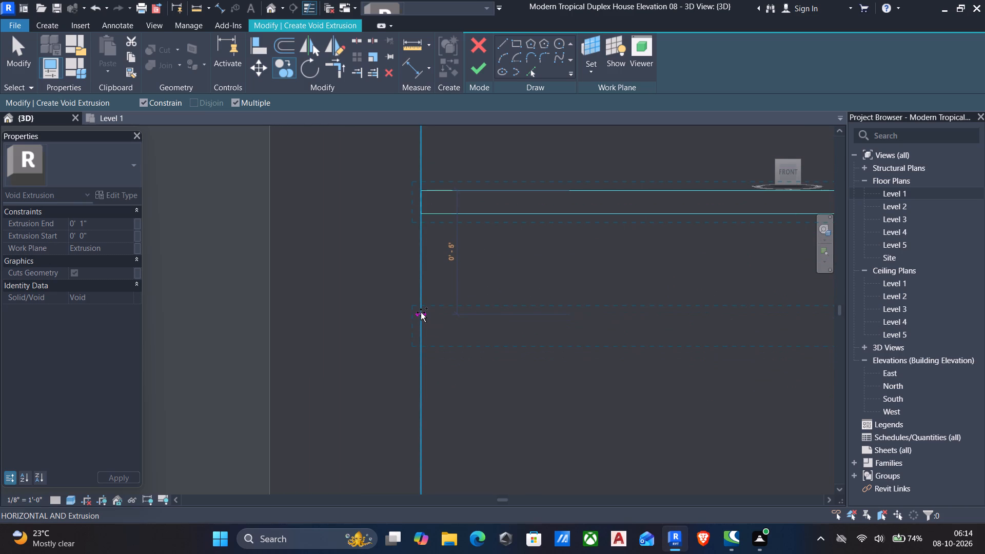
{"action": "left_click", "coordinate": [421, 312]}
Copy the void strip profile three more times straight down the panel's edge, each 5" below the previous one.
{"action": "scroll", "coordinate": [422, 328], "scroll_direction": "down", "scroll_amount": 4}
{"action": "middle_click_drag", "start_coordinate": [429, 332], "coordinate": [431, 322]}
{"action": "middle_click_drag", "start_coordinate": [436, 374], "coordinate": [435, 374]}
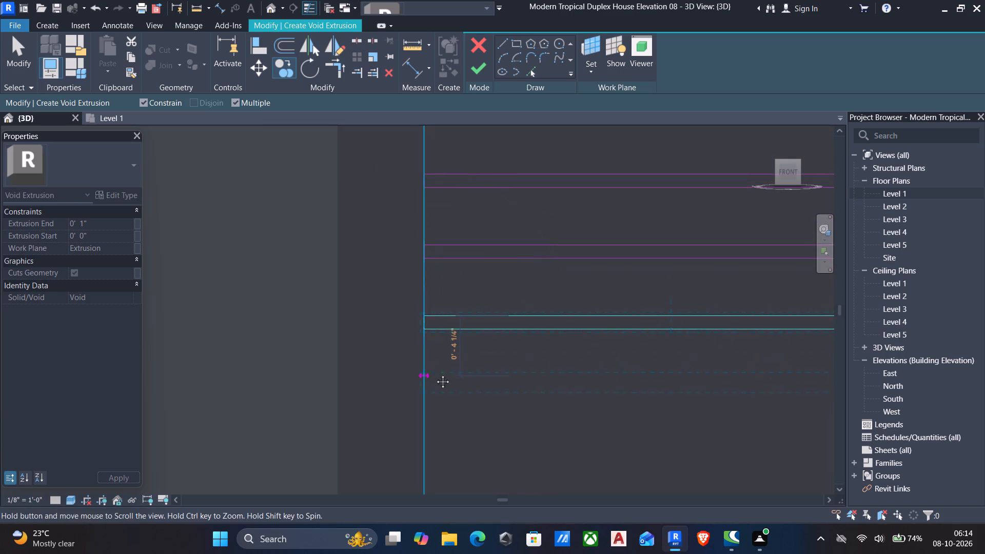
{"action": "middle_click_drag", "start_coordinate": [435, 374], "coordinate": [437, 315]}
{"action": "scroll", "coordinate": [431, 340], "scroll_direction": "up", "scroll_amount": 4}
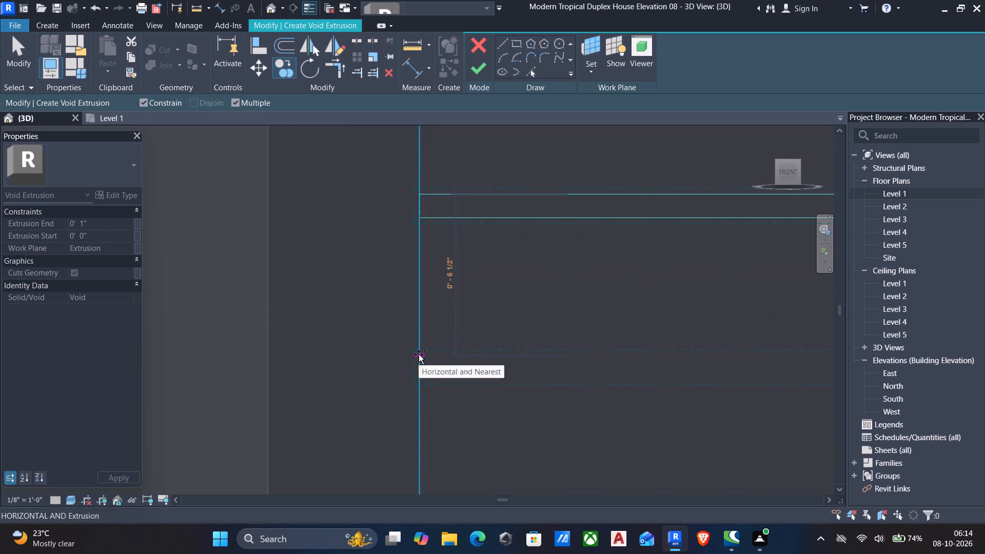
{"action": "scroll", "coordinate": [418, 342], "scroll_direction": "up", "scroll_amount": 1}
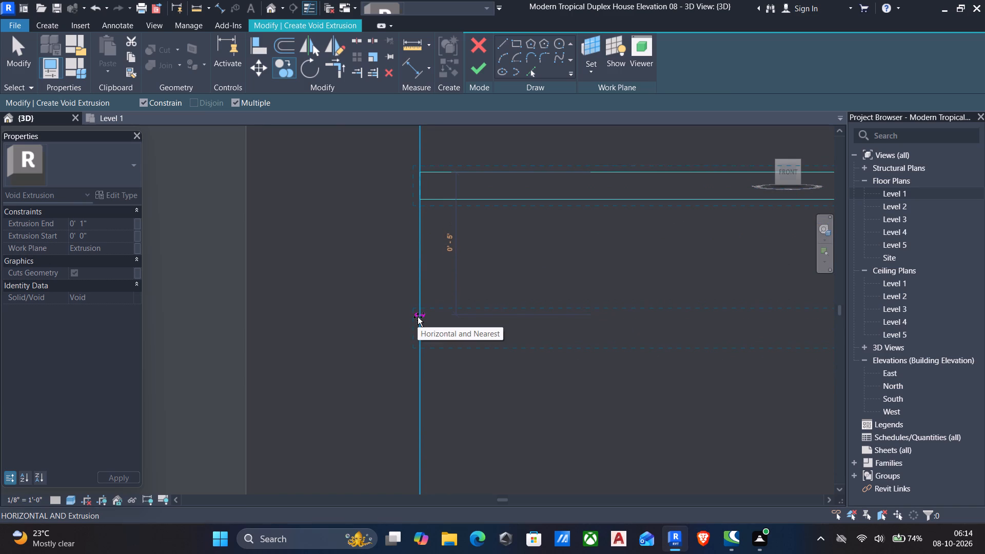
{"action": "left_click", "coordinate": [418, 317]}
{"action": "scroll", "coordinate": [418, 317], "scroll_direction": "down", "scroll_amount": 5}
{"action": "middle_click_drag", "start_coordinate": [428, 365], "coordinate": [437, 303]}
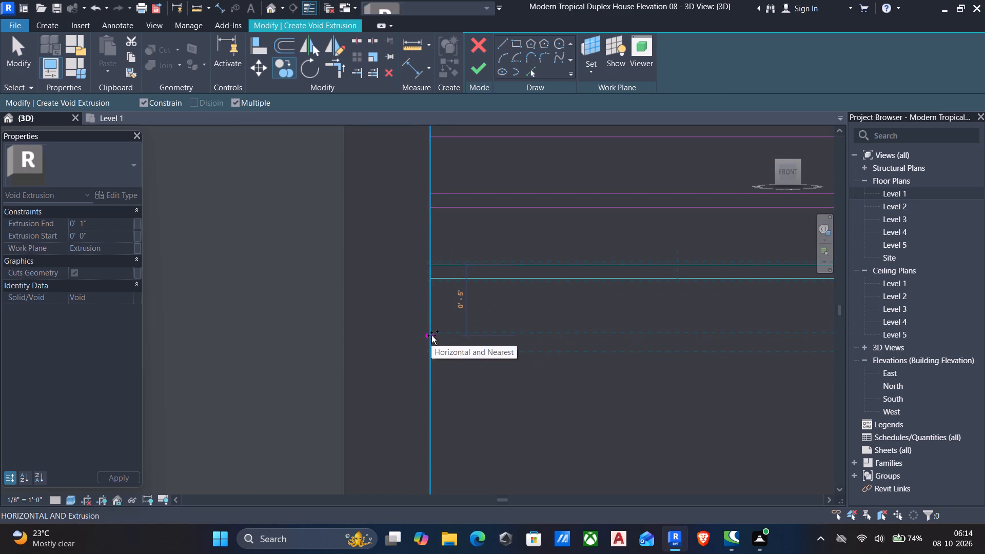
{"action": "left_click", "coordinate": [431, 335]}
{"action": "scroll", "coordinate": [437, 376], "scroll_direction": "down", "scroll_amount": 2}
{"action": "middle_click_drag", "start_coordinate": [437, 384], "coordinate": [454, 299]}
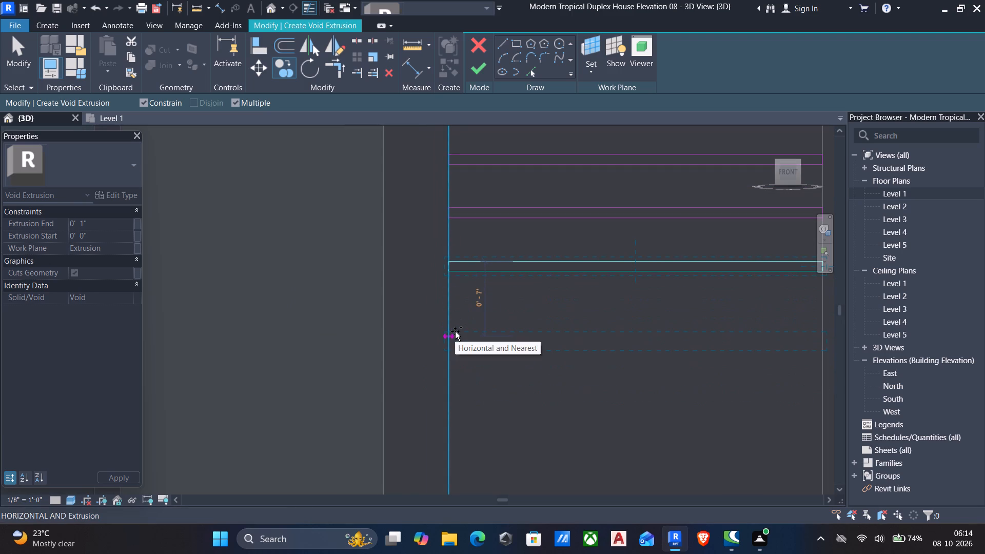
{"action": "scroll", "coordinate": [455, 331], "scroll_direction": "up", "scroll_amount": 5}
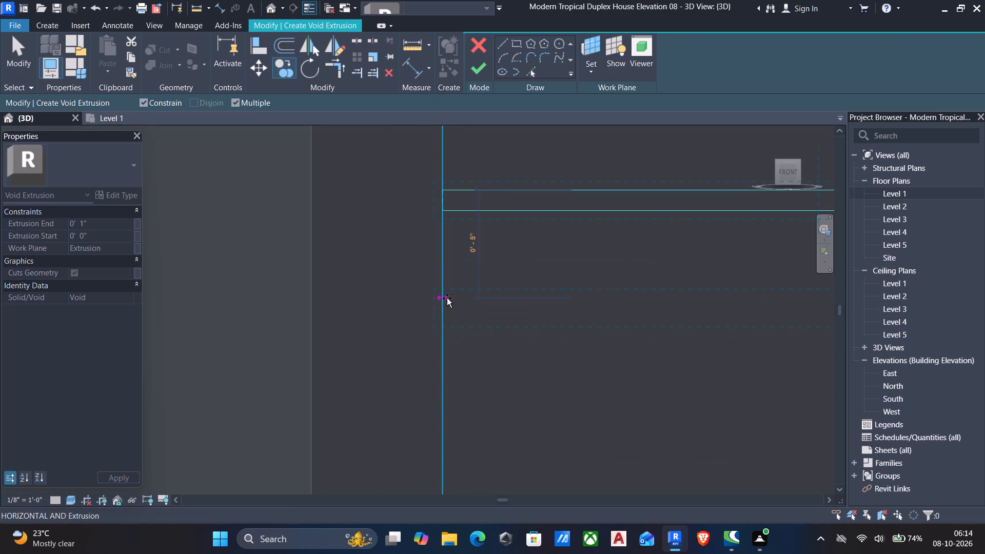
{"action": "left_click", "coordinate": [447, 298]}
Extend the row of strip profiles further down the panel, keeping each copy 5" below the last.
{"action": "scroll", "coordinate": [447, 309], "scroll_direction": "down", "scroll_amount": 5}
{"action": "middle_click_drag", "start_coordinate": [448, 342], "coordinate": [452, 311]}
{"action": "scroll", "coordinate": [450, 345], "scroll_direction": "up", "scroll_amount": 4}
{"action": "left_click_drag", "start_coordinate": [449, 324], "coordinate": [460, 359]}
{"action": "scroll", "coordinate": [459, 347], "scroll_direction": "down", "scroll_amount": 3}
{"action": "middle_click_drag", "start_coordinate": [460, 371], "coordinate": [459, 311]}
{"action": "scroll", "coordinate": [450, 344], "scroll_direction": "up", "scroll_amount": 5}
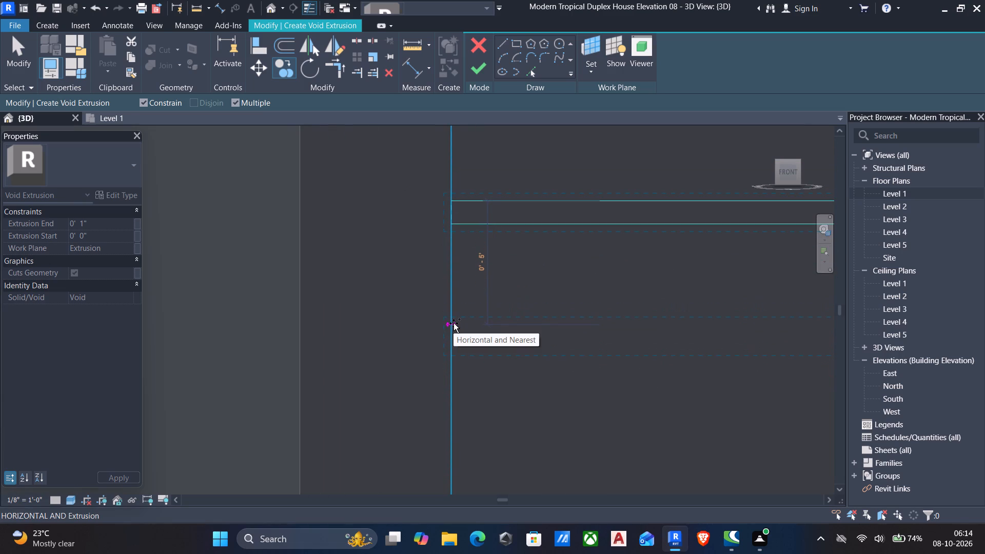
{"action": "left_click", "coordinate": [454, 323]}
{"action": "scroll", "coordinate": [452, 333], "scroll_direction": "down", "scroll_amount": 5}
{"action": "middle_click_drag", "start_coordinate": [449, 362], "coordinate": [455, 323]}
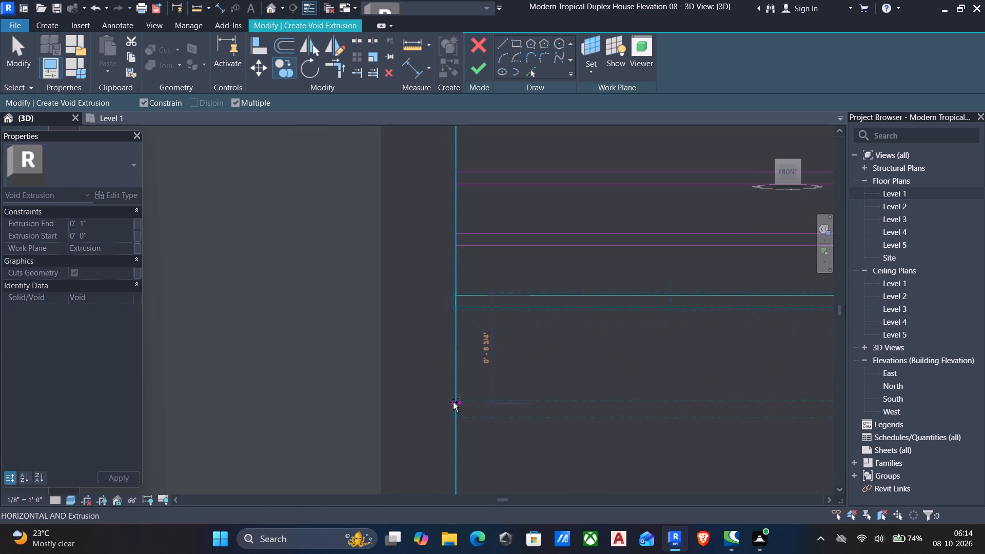
{"action": "middle_click_drag", "start_coordinate": [455, 395], "coordinate": [460, 344]}
{"action": "scroll", "coordinate": [460, 344], "scroll_direction": "up", "scroll_amount": 6}
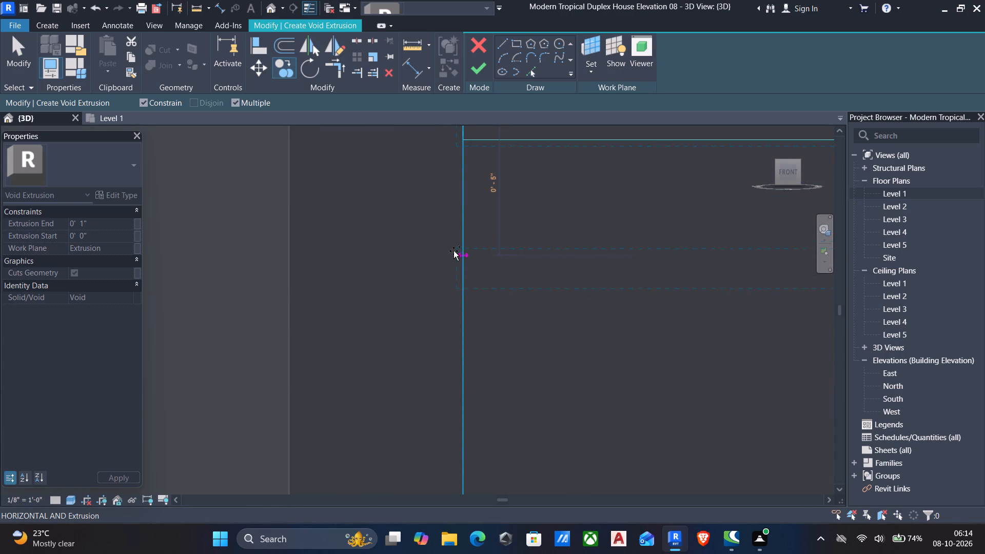
{"action": "left_click", "coordinate": [465, 252]}
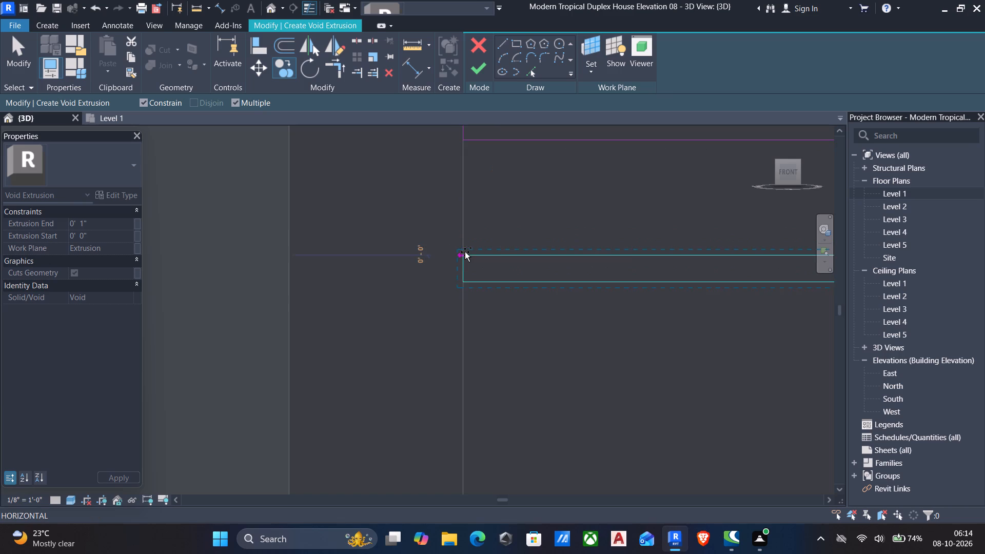
Add three more copies of the strip profile below the lowest one at 5" intervals.
{"action": "scroll", "coordinate": [460, 285], "scroll_direction": "down", "scroll_amount": 6}
{"action": "scroll", "coordinate": [468, 346], "scroll_direction": "up", "scroll_amount": 6}
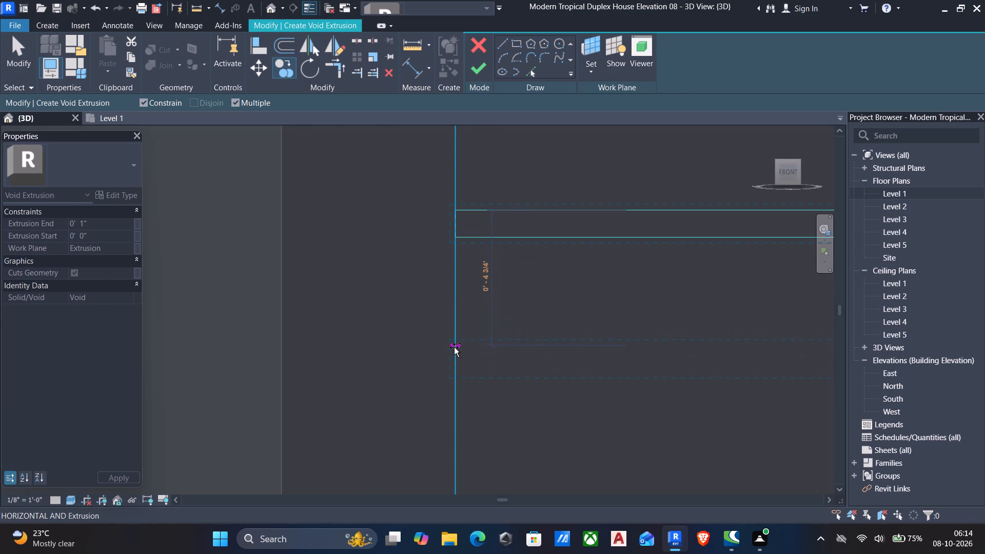
{"action": "left_click", "coordinate": [454, 355]}
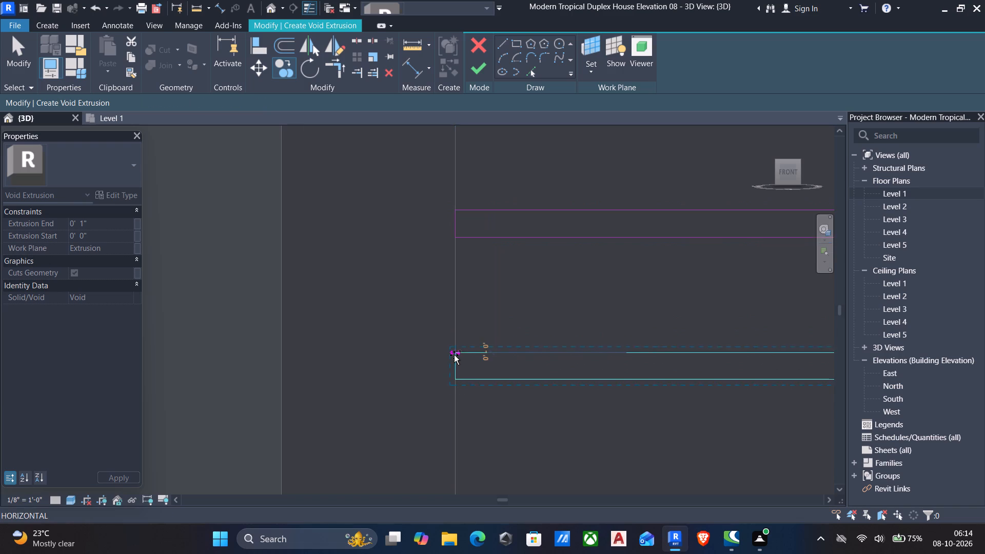
{"action": "scroll", "coordinate": [454, 358], "scroll_direction": "down", "scroll_amount": 6}
{"action": "middle_click_drag", "start_coordinate": [450, 375], "coordinate": [454, 312]}
{"action": "scroll", "coordinate": [449, 384], "scroll_direction": "up", "scroll_amount": 4}
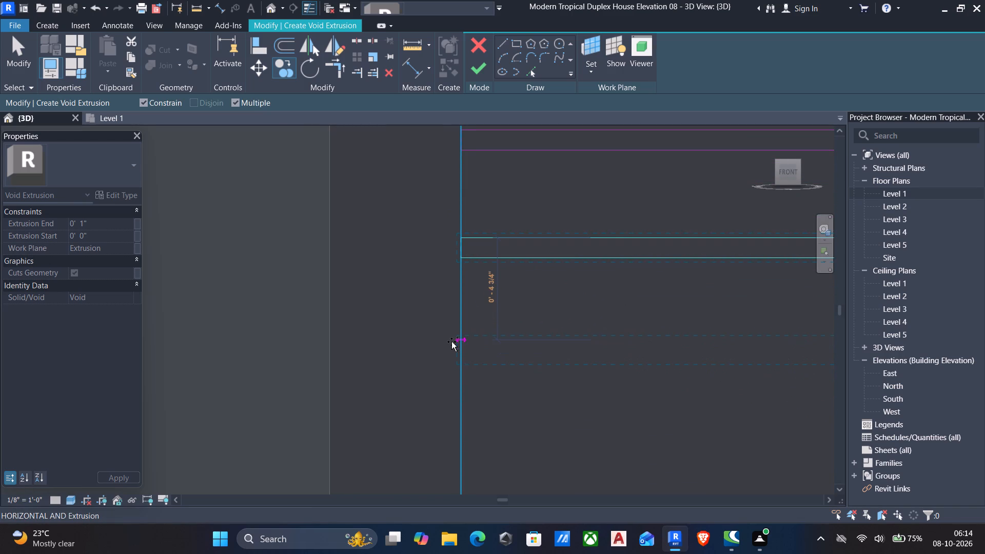
{"action": "left_click", "coordinate": [451, 346]}
{"action": "scroll", "coordinate": [451, 353], "scroll_direction": "down", "scroll_amount": 4}
{"action": "middle_click_drag", "start_coordinate": [451, 371], "coordinate": [449, 269]}
{"action": "scroll", "coordinate": [445, 306], "scroll_direction": "up", "scroll_amount": 1}
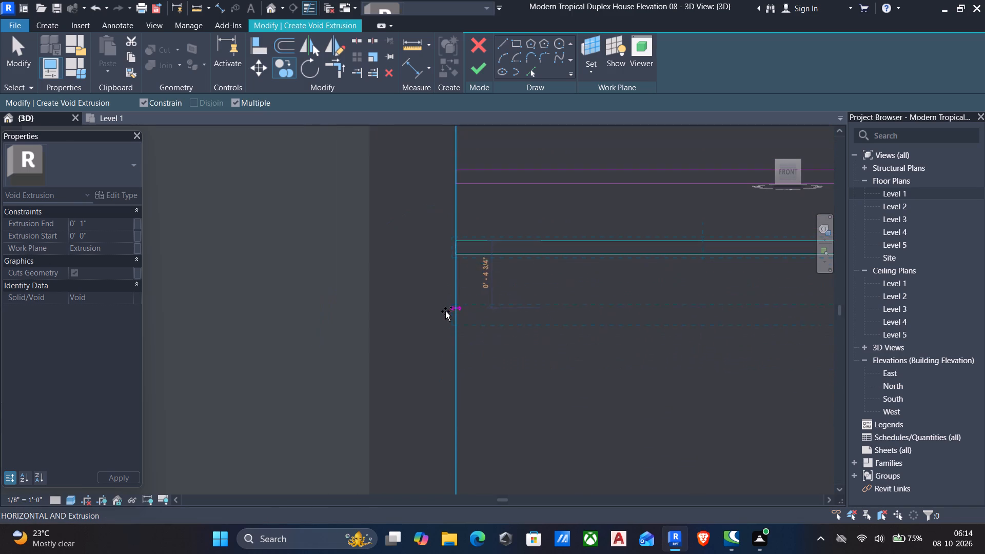
{"action": "scroll", "coordinate": [448, 322], "scroll_direction": "up", "scroll_amount": 3}
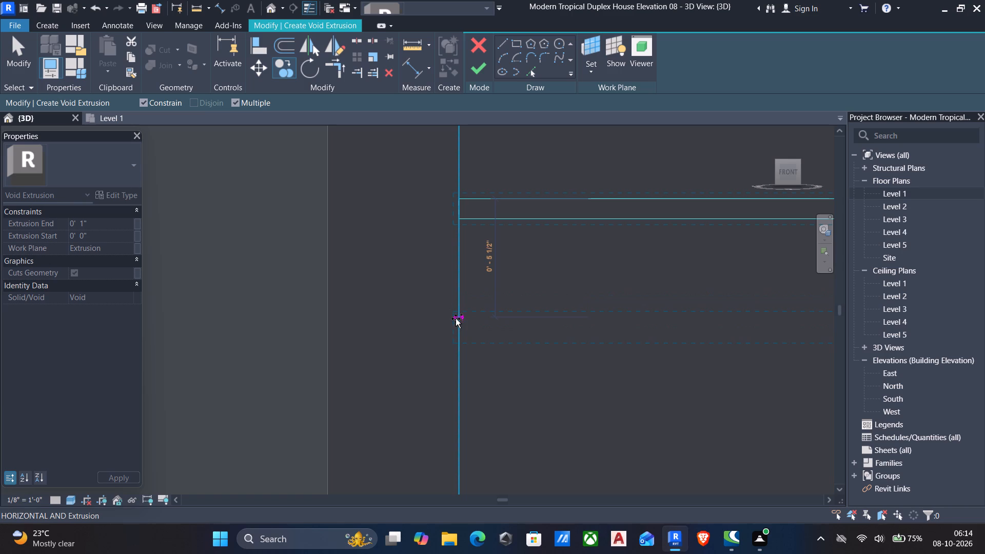
{"action": "left_click", "coordinate": [454, 308]}
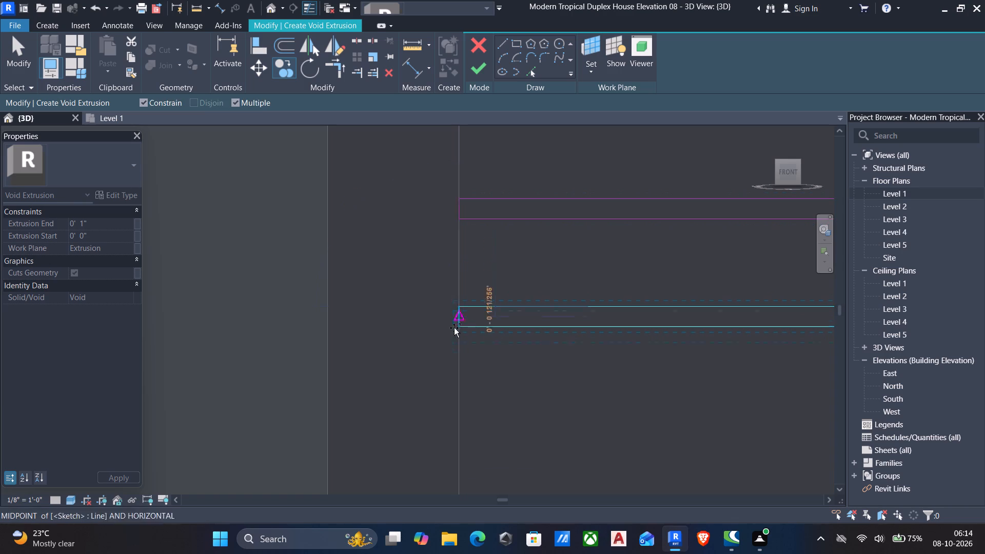
Place another three strip profile copies down the panel, aligned to its edge and spaced 5" apart.
{"action": "middle_click_drag", "start_coordinate": [462, 322], "coordinate": [461, 286]}
{"action": "middle_click_drag", "start_coordinate": [454, 361], "coordinate": [445, 267]}
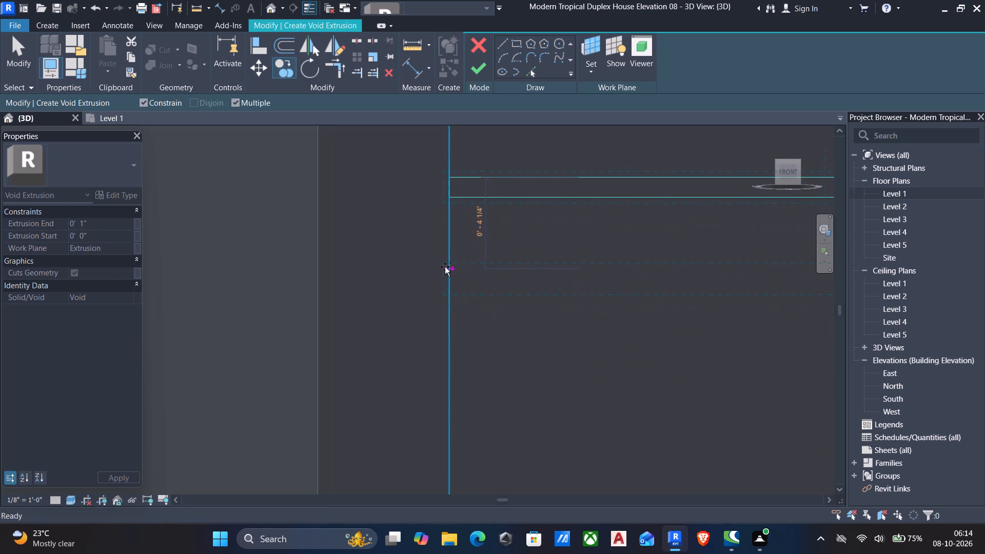
{"action": "scroll", "coordinate": [444, 267], "scroll_direction": "up", "scroll_amount": 5}
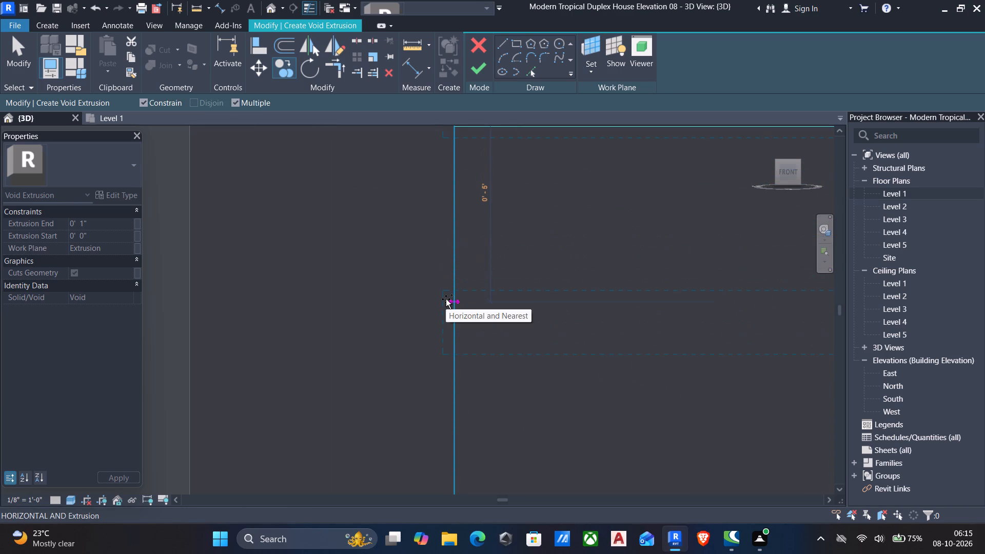
{"action": "left_click", "coordinate": [446, 299]}
{"action": "scroll", "coordinate": [446, 307], "scroll_direction": "down", "scroll_amount": 6}
{"action": "middle_click_drag", "start_coordinate": [451, 353], "coordinate": [452, 274]}
{"action": "scroll", "coordinate": [449, 330], "scroll_direction": "up", "scroll_amount": 3}
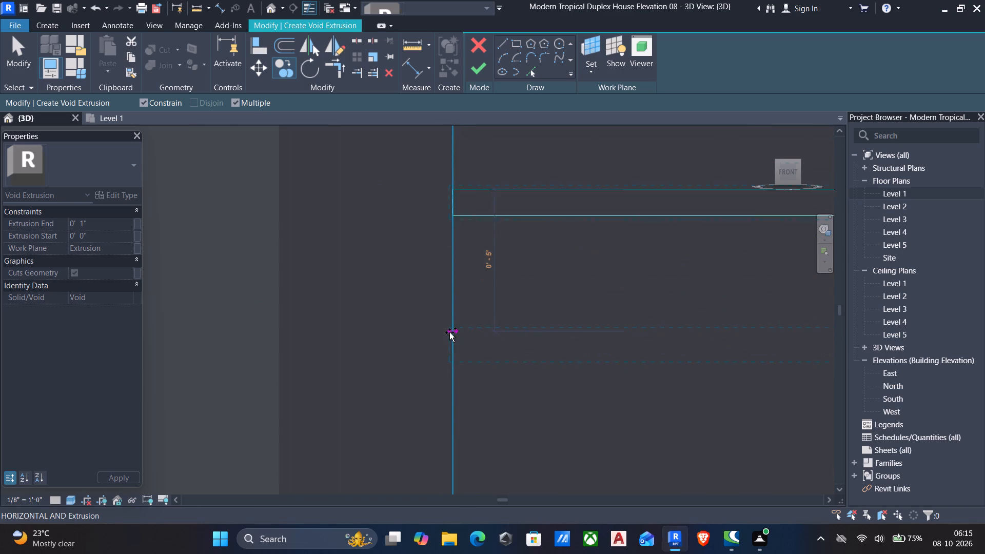
{"action": "scroll", "coordinate": [449, 332], "scroll_direction": "up", "scroll_amount": 1}
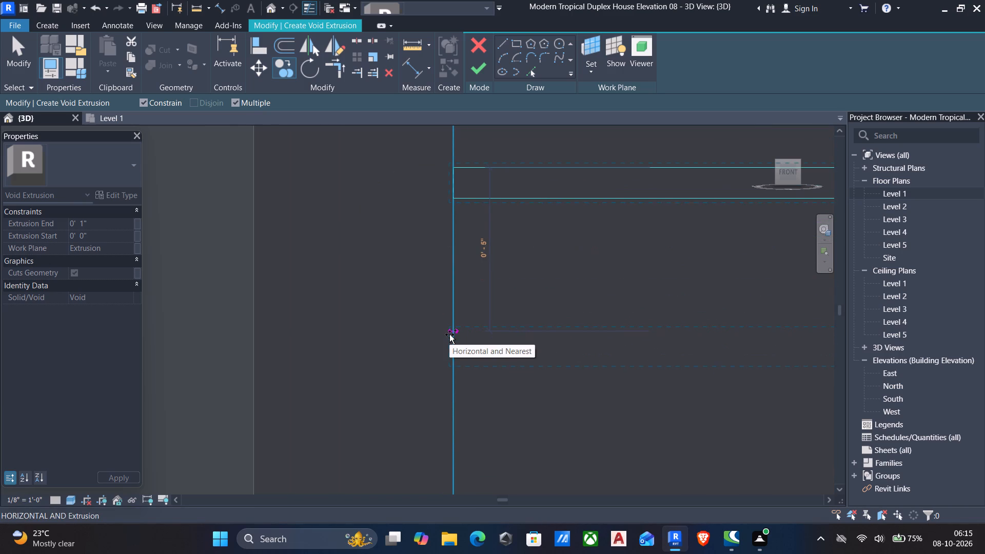
{"action": "left_click", "coordinate": [449, 334]}
{"action": "scroll", "coordinate": [449, 342], "scroll_direction": "down", "scroll_amount": 4}
{"action": "middle_click_drag", "start_coordinate": [451, 380], "coordinate": [448, 299]}
{"action": "scroll", "coordinate": [444, 325], "scroll_direction": "up", "scroll_amount": 6}
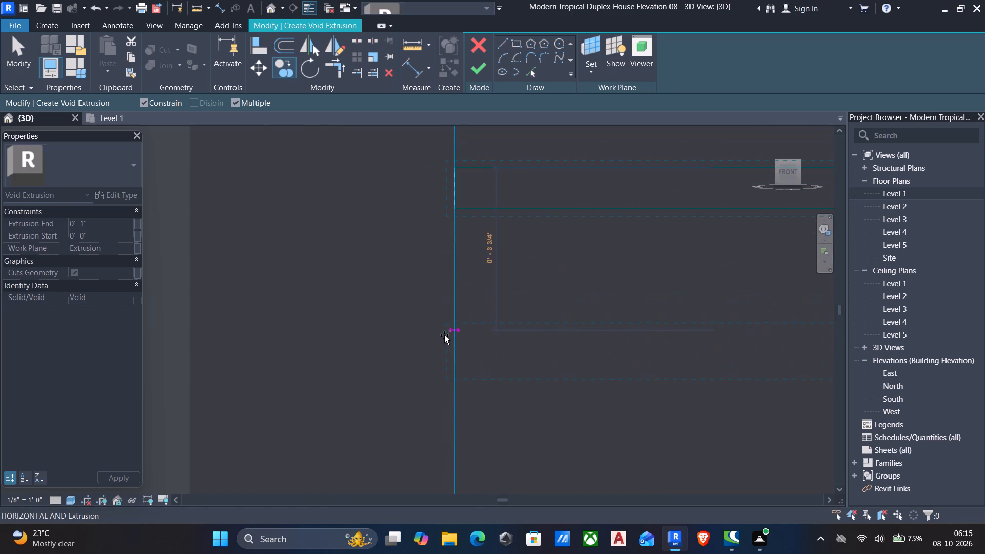
{"action": "left_click", "coordinate": [449, 383]}
Copy the strip profile two more times into the lower part of the panel at the same 5" spacing.
{"action": "scroll", "coordinate": [449, 383], "scroll_direction": "down", "scroll_amount": 6}
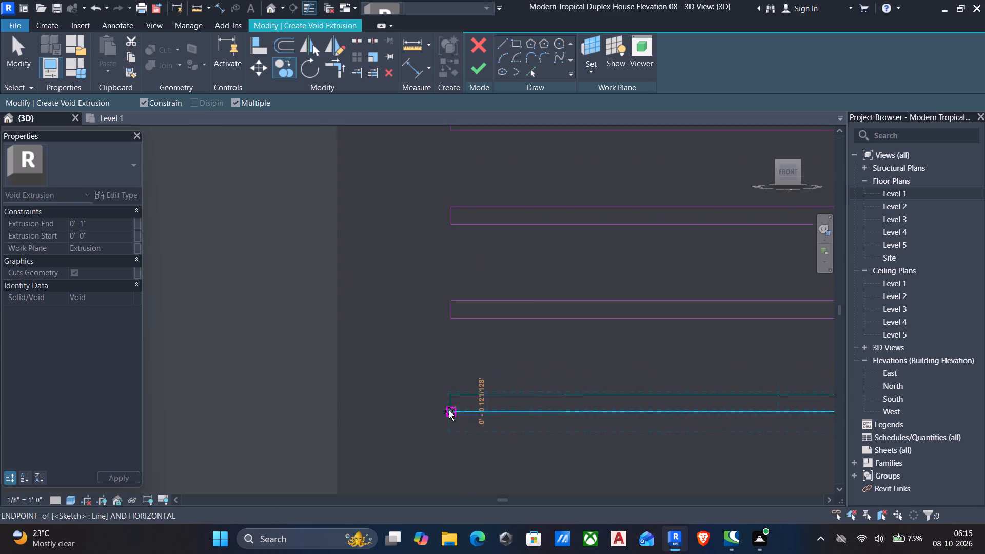
{"action": "middle_click_drag", "start_coordinate": [445, 375], "coordinate": [439, 314]}
{"action": "scroll", "coordinate": [439, 312], "scroll_direction": "up", "scroll_amount": 1}
{"action": "scroll", "coordinate": [447, 359], "scroll_direction": "down", "scroll_amount": 5}
{"action": "middle_click_drag", "start_coordinate": [451, 418], "coordinate": [449, 260]}
{"action": "scroll", "coordinate": [445, 301], "scroll_direction": "up", "scroll_amount": 5}
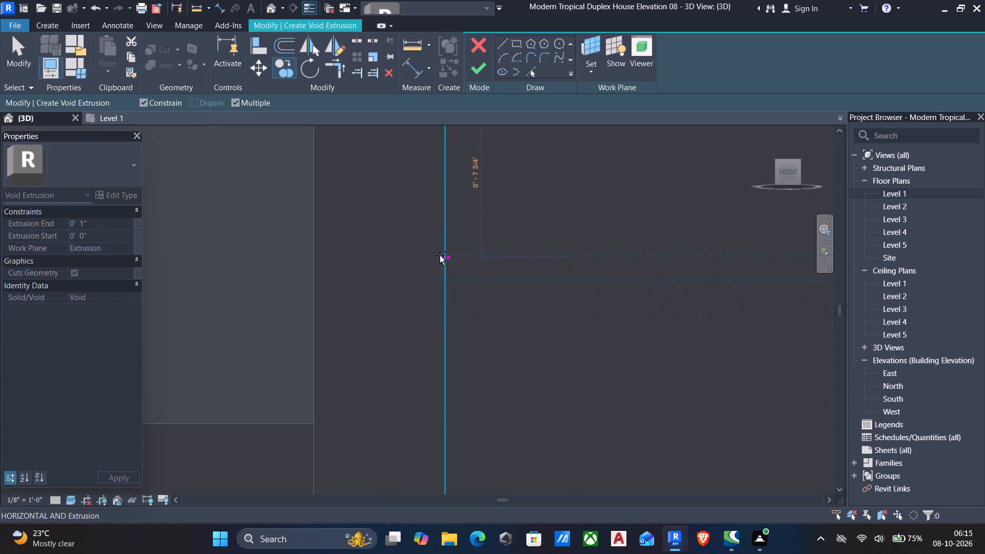
{"action": "left_click", "coordinate": [443, 197]}
{"action": "scroll", "coordinate": [446, 234], "scroll_direction": "down", "scroll_amount": 1}
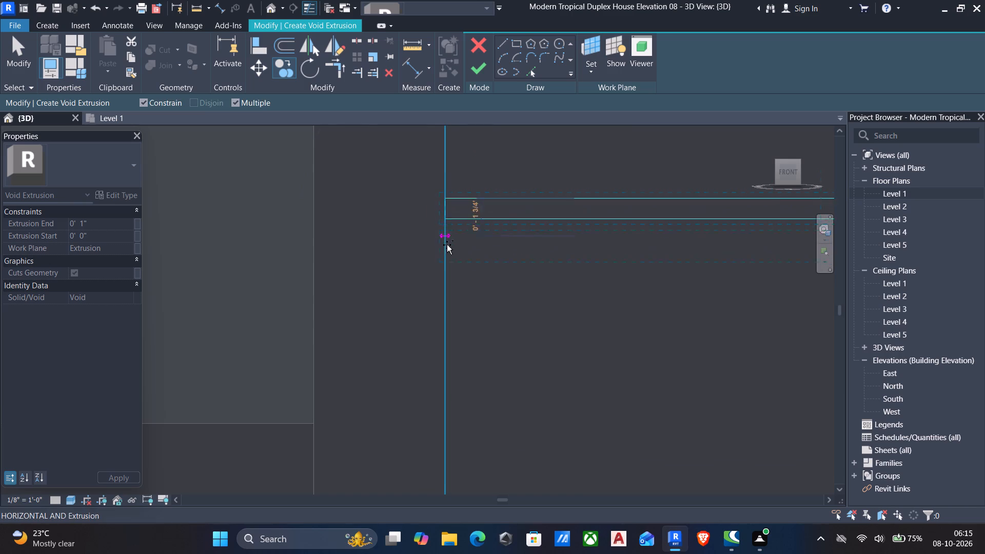
{"action": "scroll", "coordinate": [447, 245], "scroll_direction": "down", "scroll_amount": 3}
{"action": "scroll", "coordinate": [452, 304], "scroll_direction": "down", "scroll_amount": 1}
{"action": "scroll", "coordinate": [452, 305], "scroll_direction": "up", "scroll_amount": 5}
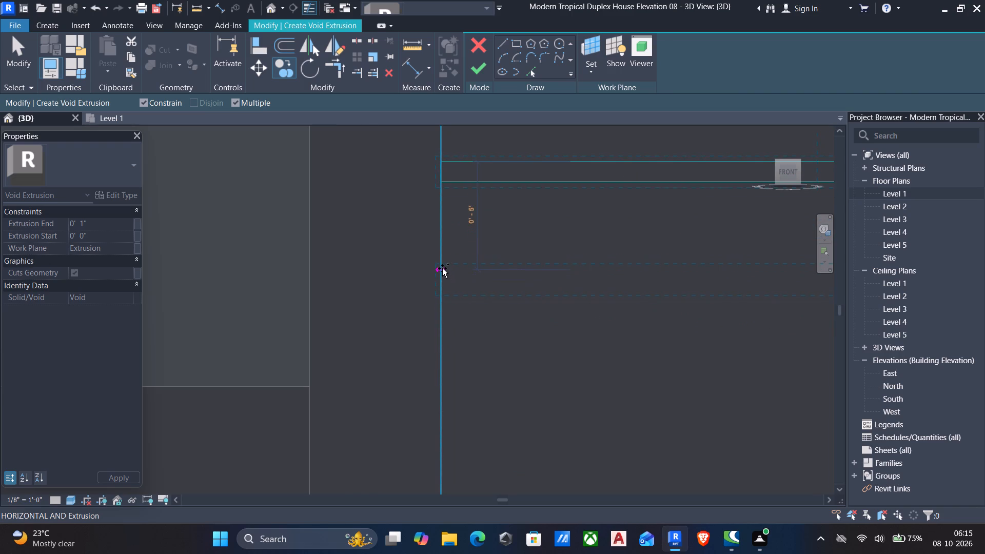
{"action": "left_click", "coordinate": [442, 268]}
Place three more copies of the strip profile down the panel, each aligned to its edge and 5" below the last.
{"action": "scroll", "coordinate": [442, 288], "scroll_direction": "down", "scroll_amount": 5}
{"action": "middle_click_drag", "start_coordinate": [446, 329], "coordinate": [446, 247]}
{"action": "scroll", "coordinate": [446, 278], "scroll_direction": "up", "scroll_amount": 5}
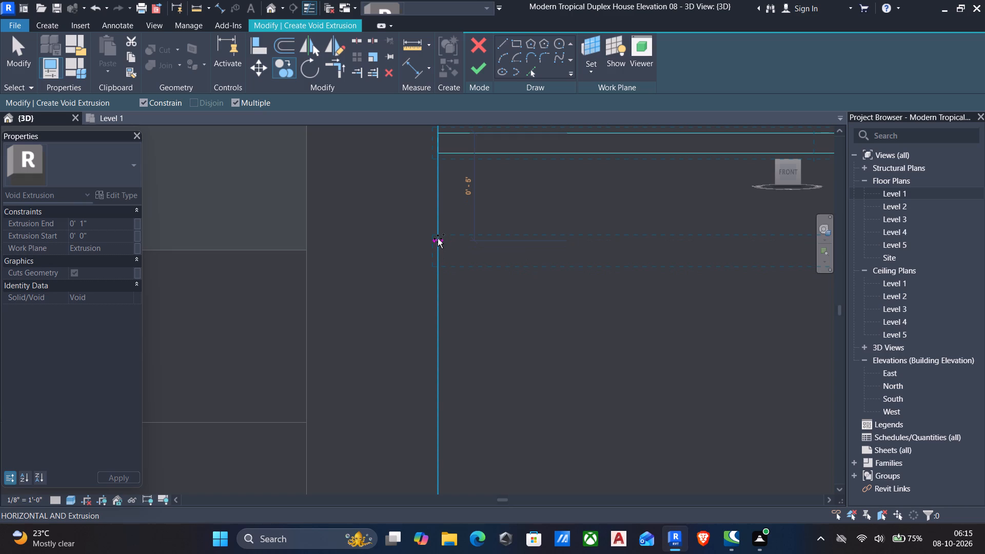
{"action": "left_click", "coordinate": [438, 239]}
{"action": "scroll", "coordinate": [435, 267], "scroll_direction": "down", "scroll_amount": 10}
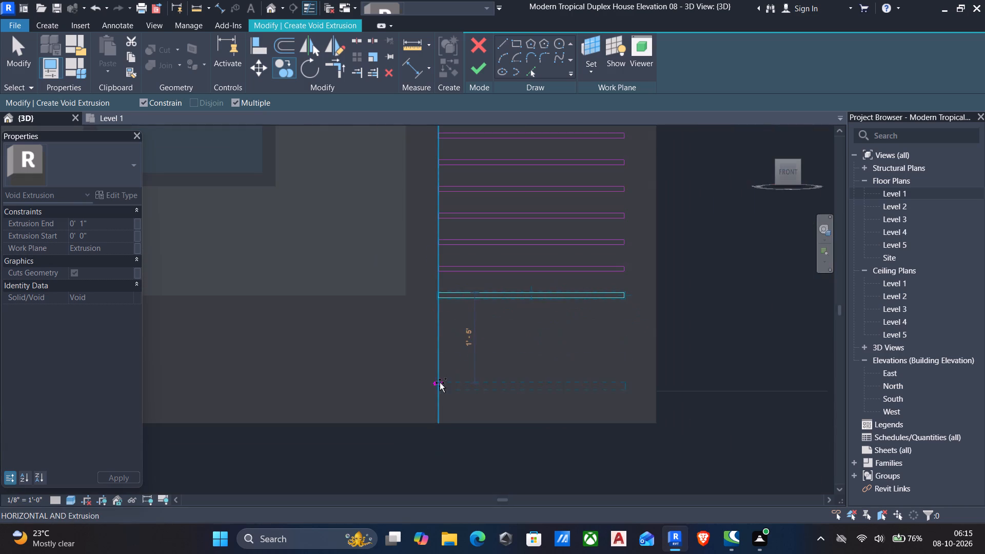
{"action": "scroll", "coordinate": [442, 369], "scroll_direction": "up", "scroll_amount": 1}
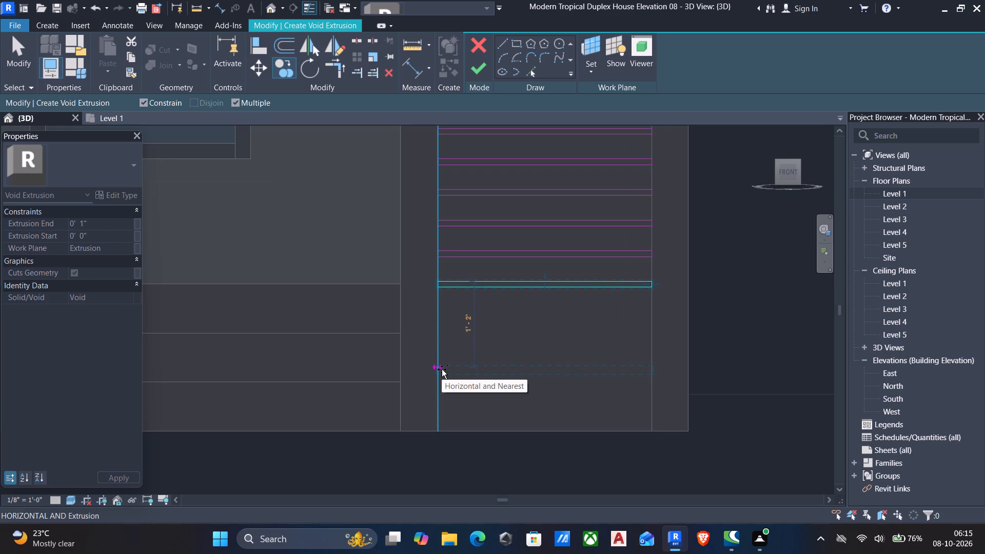
{"action": "scroll", "coordinate": [442, 367], "scroll_direction": "up", "scroll_amount": 5}
{"action": "scroll", "coordinate": [437, 267], "scroll_direction": "up", "scroll_amount": 3}
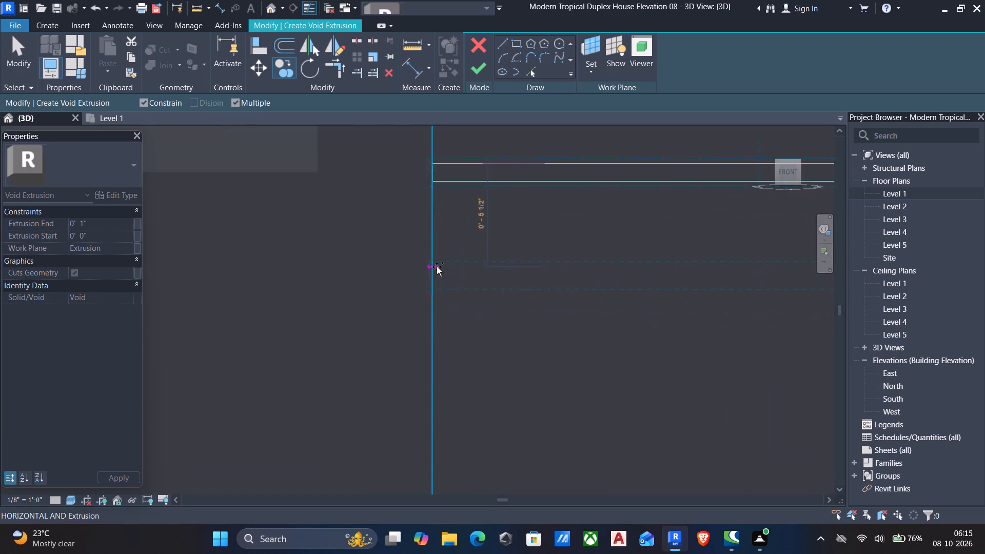
{"action": "scroll", "coordinate": [437, 267], "scroll_direction": "up", "scroll_amount": 1}
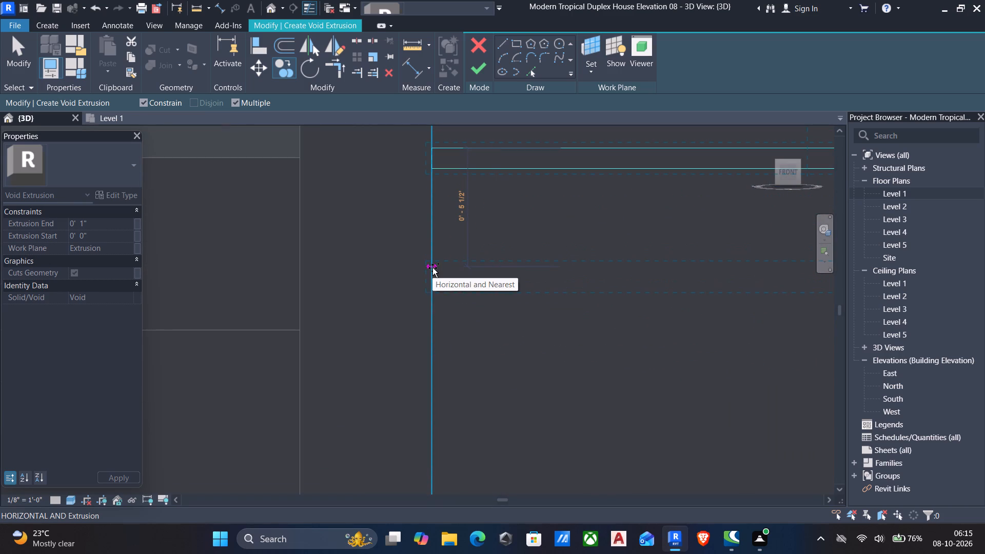
{"action": "left_click", "coordinate": [431, 256]}
{"action": "scroll", "coordinate": [430, 301], "scroll_direction": "down", "scroll_amount": 2}
{"action": "middle_click_drag", "start_coordinate": [432, 351], "coordinate": [429, 276]}
{"action": "scroll", "coordinate": [429, 280], "scroll_direction": "up", "scroll_amount": 6}
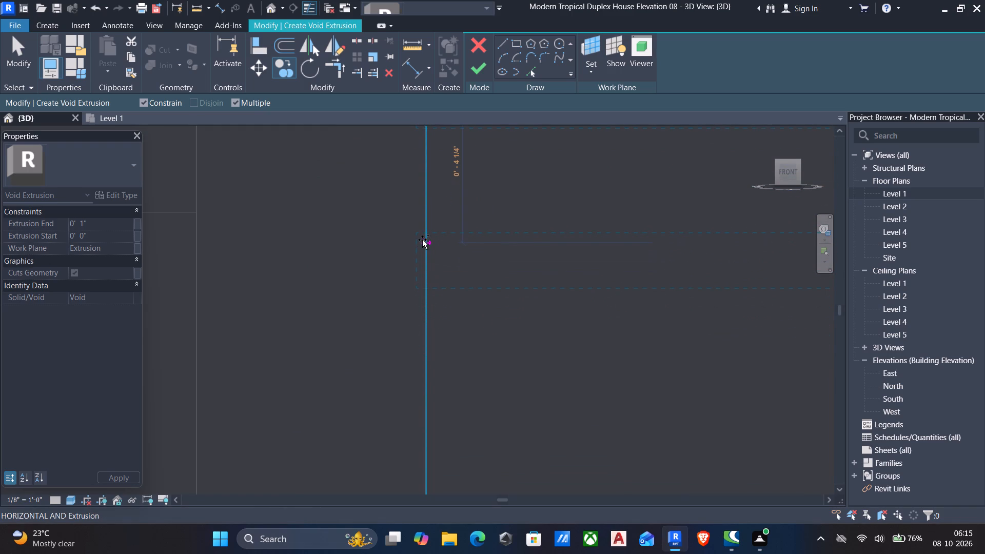
{"action": "left_click", "coordinate": [424, 269]}
Copy the strip profile two more times at 5" spacing to reach the panel's base, and end the copying.
{"action": "scroll", "coordinate": [423, 283], "scroll_direction": "down", "scroll_amount": 6}
{"action": "middle_click_drag", "start_coordinate": [425, 323], "coordinate": [422, 244]}
{"action": "scroll", "coordinate": [421, 251], "scroll_direction": "up", "scroll_amount": 6}
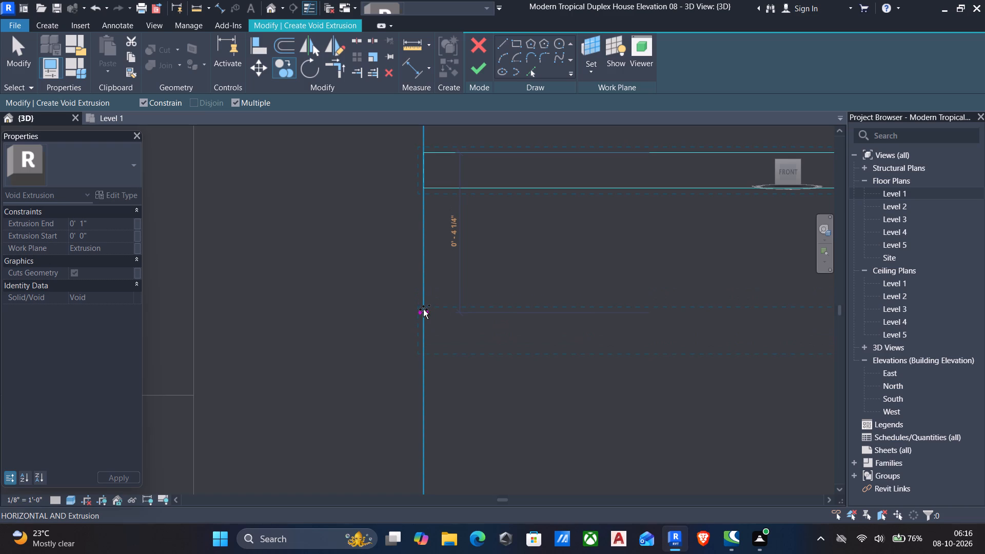
{"action": "left_click", "coordinate": [420, 340]}
{"action": "scroll", "coordinate": [417, 354], "scroll_direction": "down", "scroll_amount": 6}
{"action": "middle_click_drag", "start_coordinate": [421, 311], "coordinate": [424, 283]}
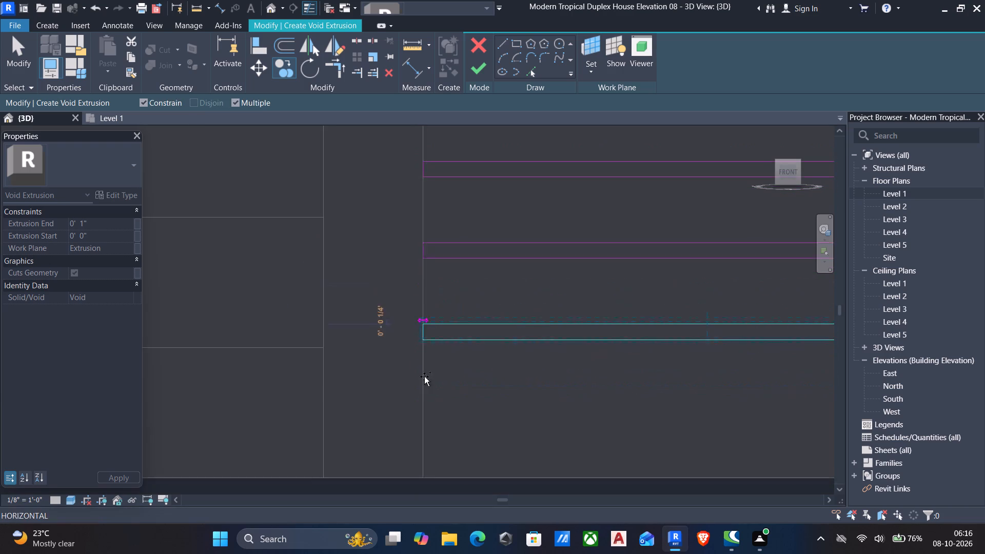
{"action": "middle_click_drag", "start_coordinate": [425, 417], "coordinate": [426, 353]}
{"action": "scroll", "coordinate": [427, 351], "scroll_direction": "up", "scroll_amount": 6}
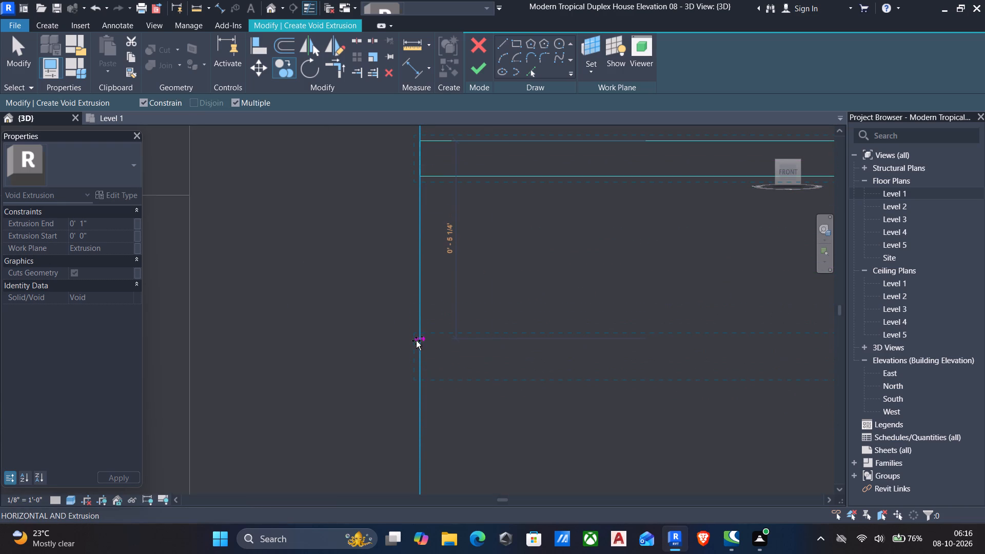
{"action": "left_click", "coordinate": [416, 330]}
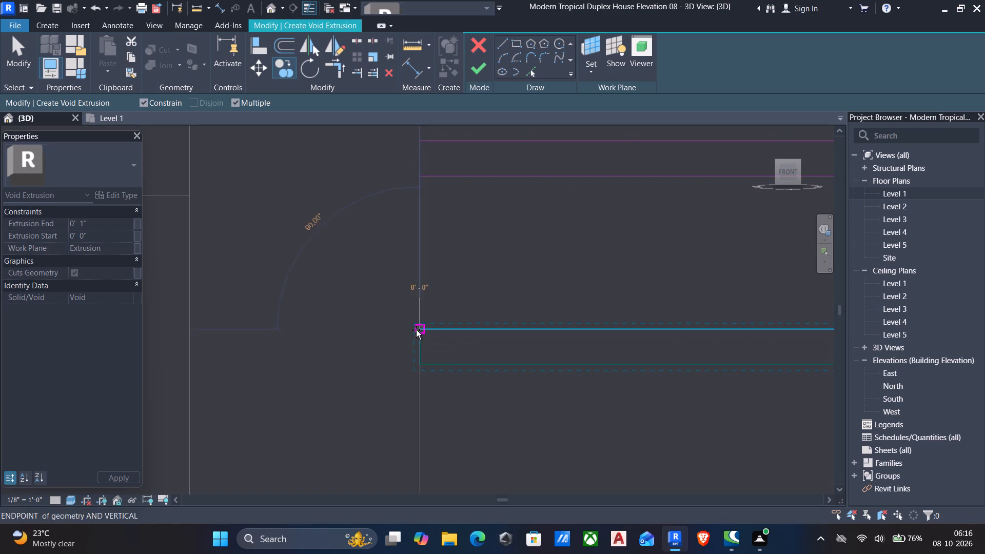
{"action": "scroll", "coordinate": [416, 342], "scroll_direction": "down", "scroll_amount": 6}
{"action": "middle_click_drag", "start_coordinate": [416, 379], "coordinate": [415, 354]}
{"action": "scroll", "coordinate": [416, 353], "scroll_direction": "up", "scroll_amount": 6}
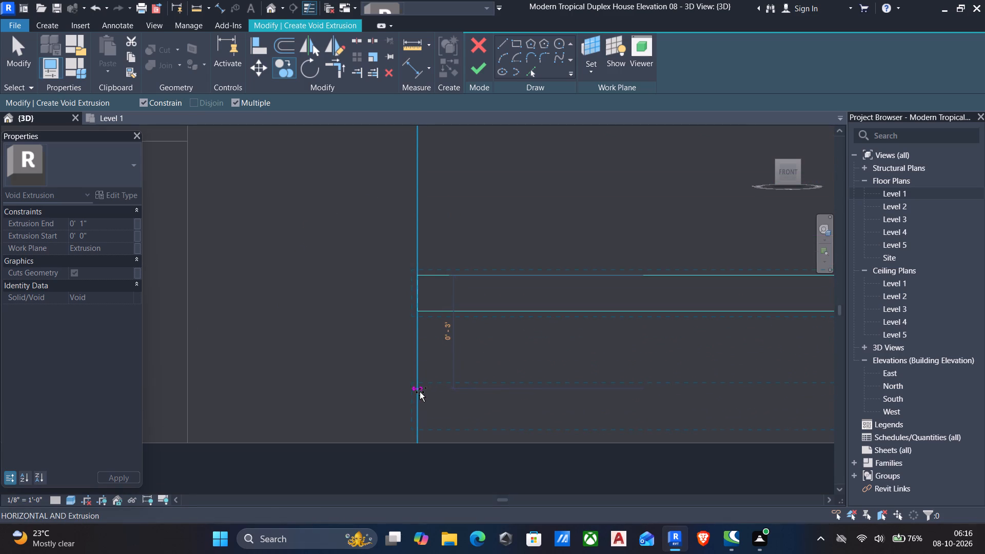
{"action": "scroll", "coordinate": [420, 392], "scroll_direction": "up", "scroll_amount": 6}
{"action": "middle_click_drag", "start_coordinate": [421, 409], "coordinate": [424, 330]}
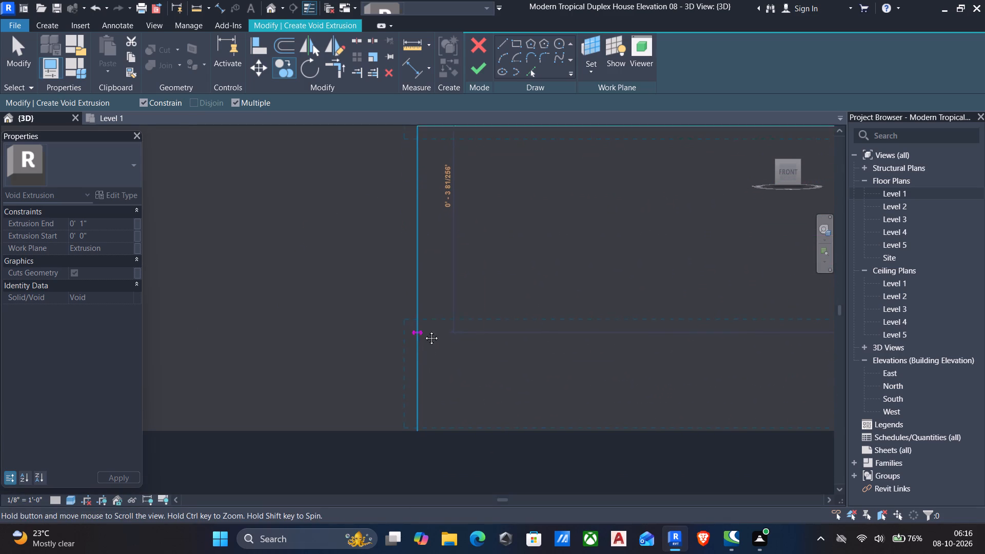
{"action": "middle_click_drag", "start_coordinate": [424, 330], "coordinate": [423, 326]}
{"action": "scroll", "coordinate": [423, 327], "scroll_direction": "up", "scroll_amount": 3}
{"action": "scroll", "coordinate": [422, 328], "scroll_direction": "down", "scroll_amount": 6}
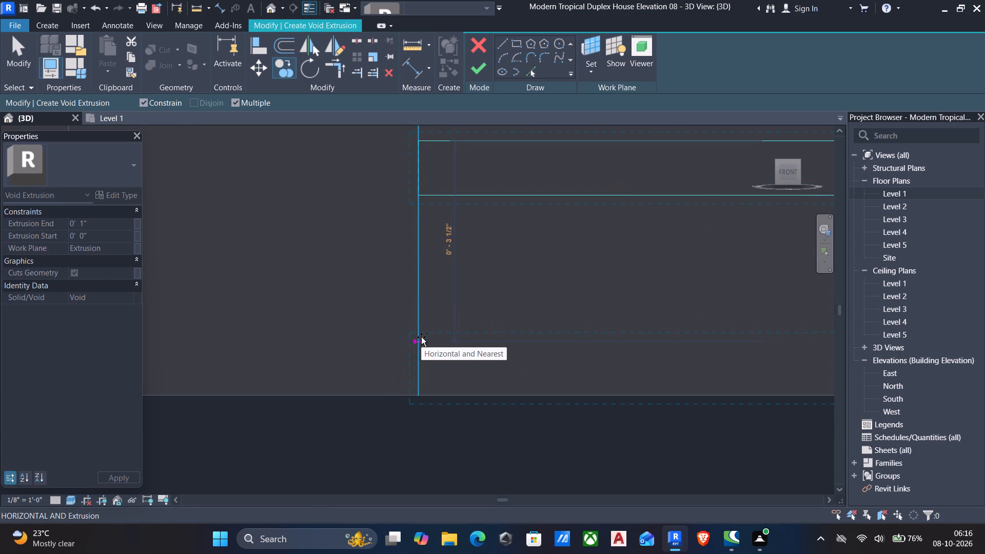
{"action": "key", "text": "Escape"}
Finish the void strip sketch and set its extrusion end to 1'.
{"action": "scroll", "coordinate": [421, 337], "scroll_direction": "down", "scroll_amount": 5}
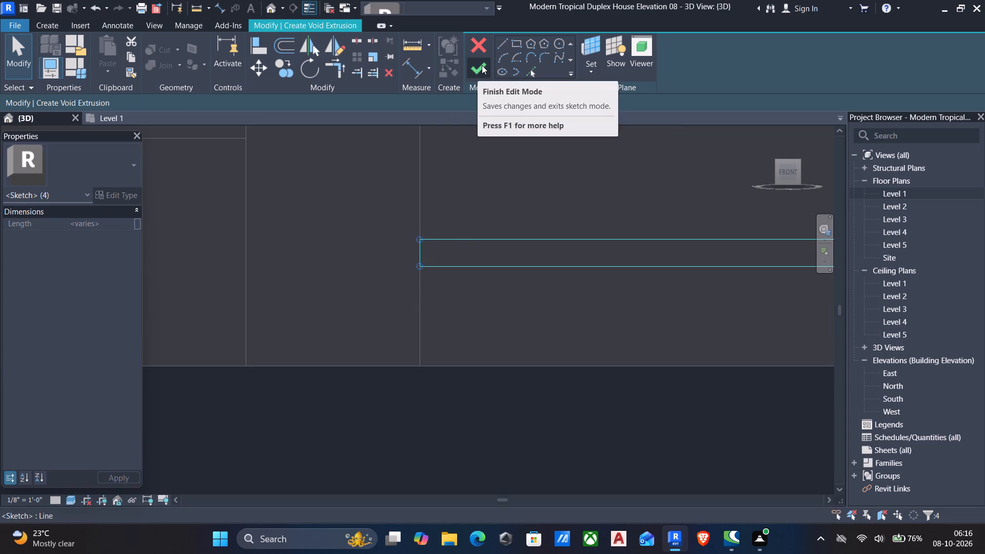
{"action": "left_click", "coordinate": [473, 65]}
{"action": "scroll", "coordinate": [458, 130], "scroll_direction": "down", "scroll_amount": 5}
{"action": "middle_click_drag", "start_coordinate": [457, 321], "coordinate": [465, 414]}
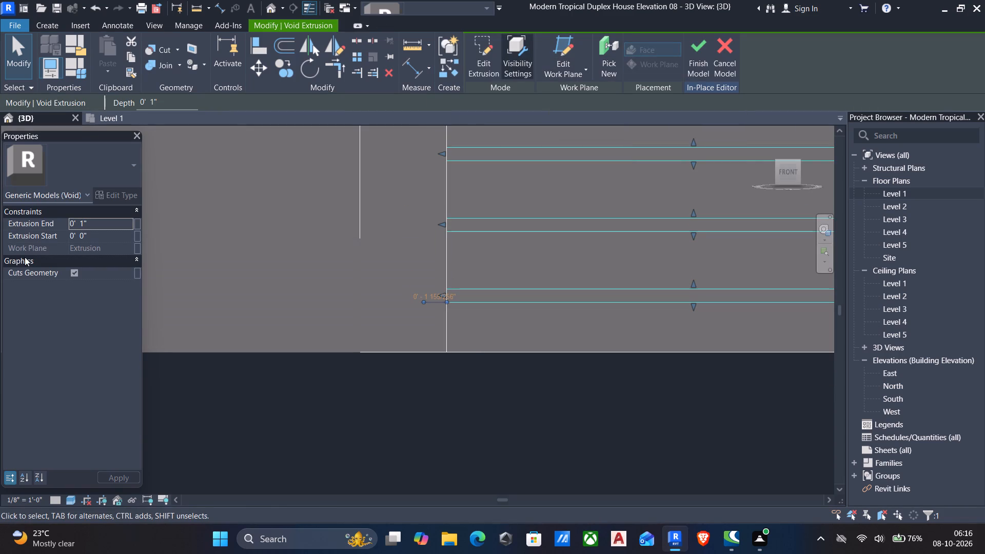
{"action": "left_click", "coordinate": [103, 225]}
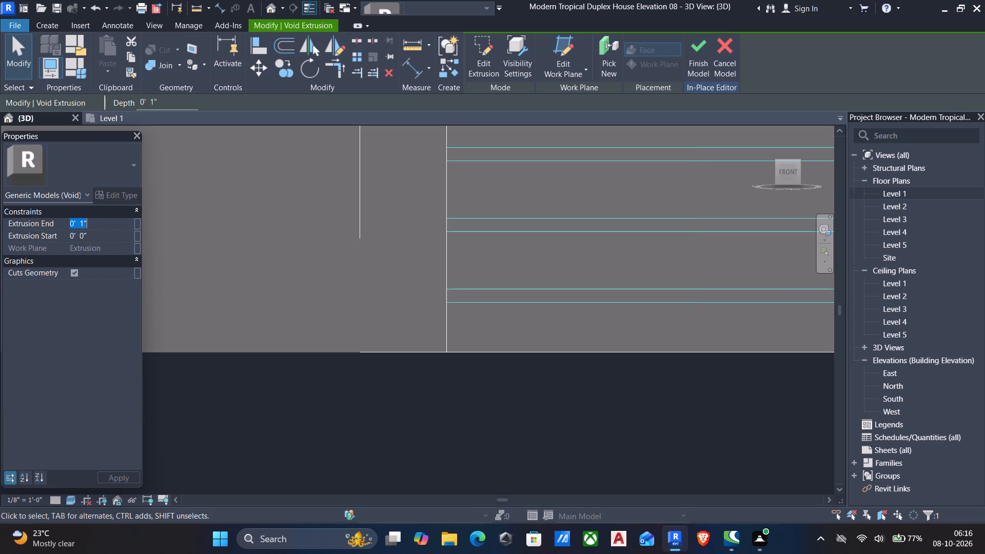
{"action": "type", "text": "1'"}
{"action": "key", "text": "Return"}
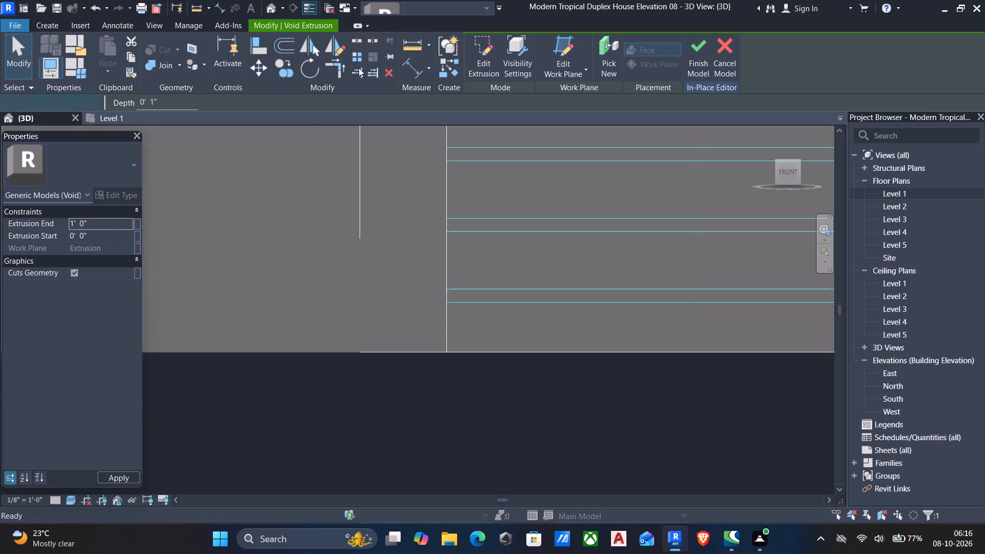
Finish the in-place model and dismiss the save reminder without saving the project.
{"action": "left_click", "coordinate": [481, 47]}
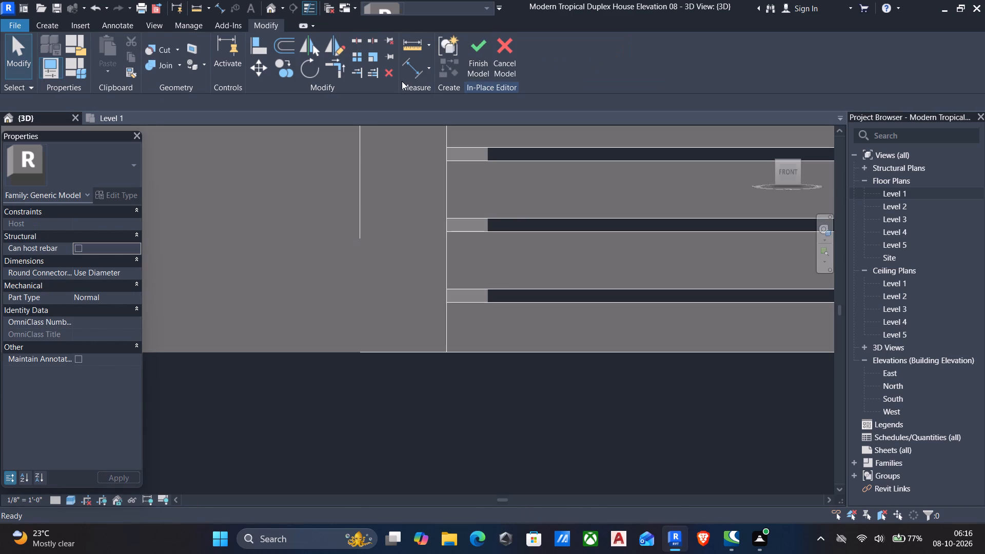
{"action": "left_click", "coordinate": [481, 44]}
{"action": "scroll", "coordinate": [491, 213], "scroll_direction": "down", "scroll_amount": 5}
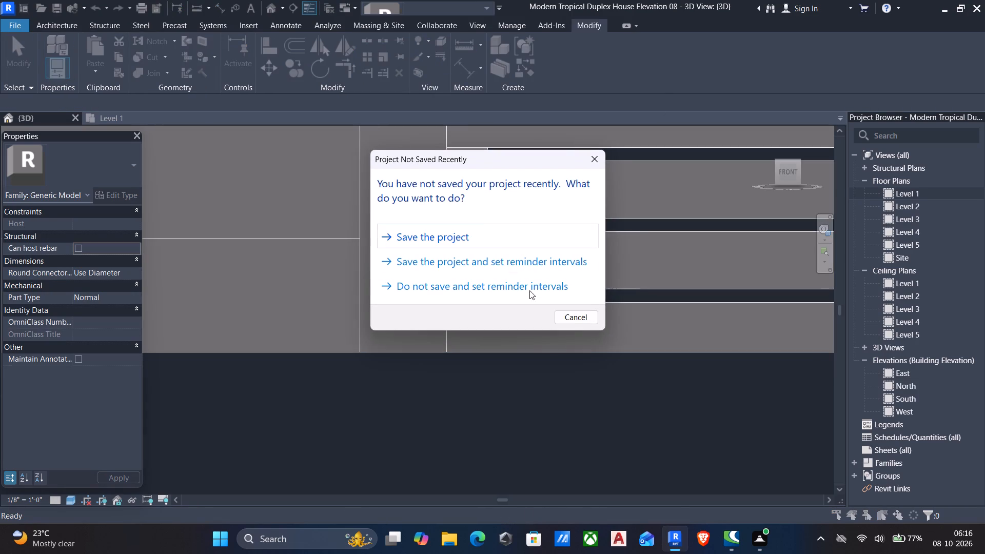
{"action": "left_click", "coordinate": [578, 314]}
Reopen the slotted panel's generic model for in-place editing.
{"action": "scroll", "coordinate": [587, 298], "scroll_direction": "down", "scroll_amount": 5}
{"action": "middle_click_drag", "start_coordinate": [588, 298], "coordinate": [555, 445]}
{"action": "scroll", "coordinate": [554, 360], "scroll_direction": "down", "scroll_amount": 3}
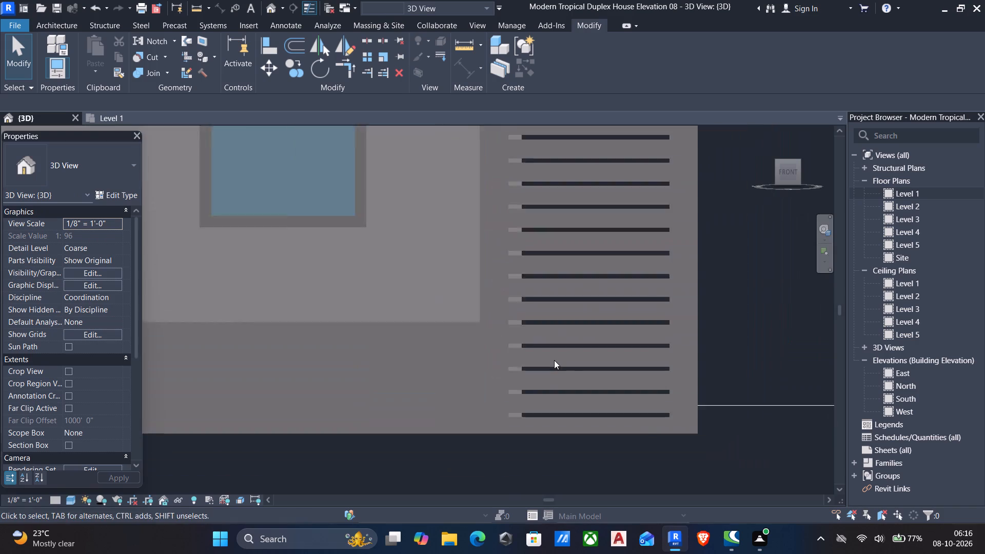
{"action": "scroll", "coordinate": [554, 360], "scroll_direction": "down", "scroll_amount": 7}
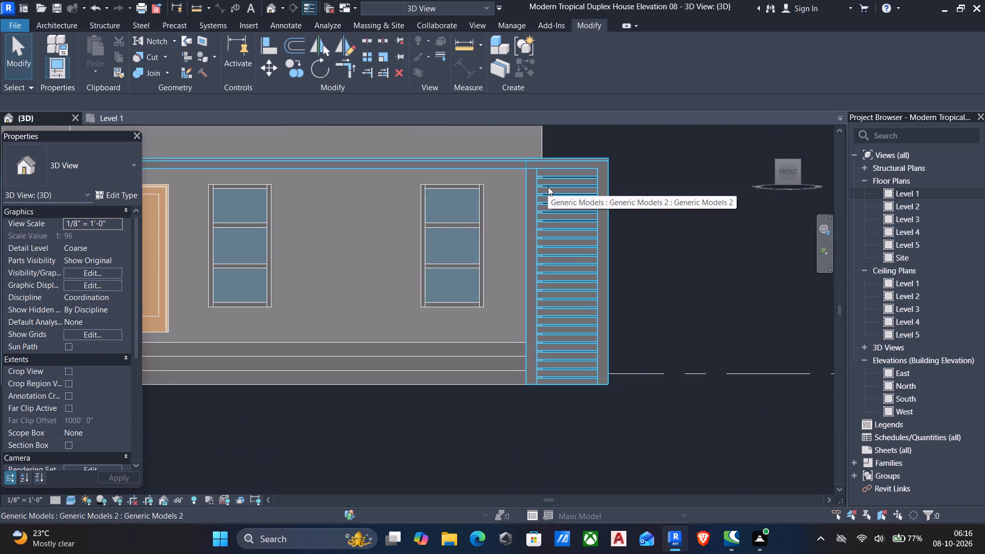
{"action": "scroll", "coordinate": [548, 187], "scroll_direction": "up", "scroll_amount": 9}
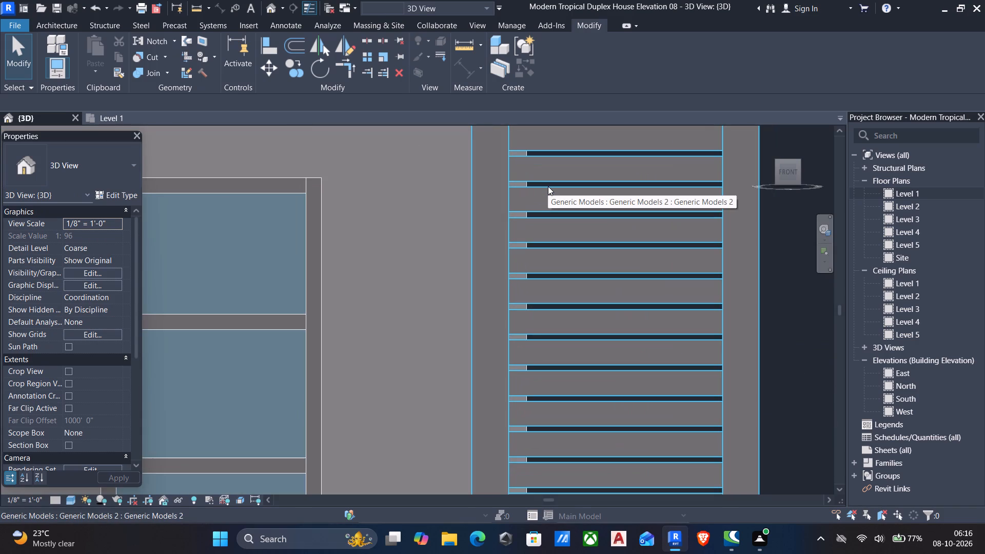
{"action": "scroll", "coordinate": [548, 186], "scroll_direction": "up", "scroll_amount": 5}
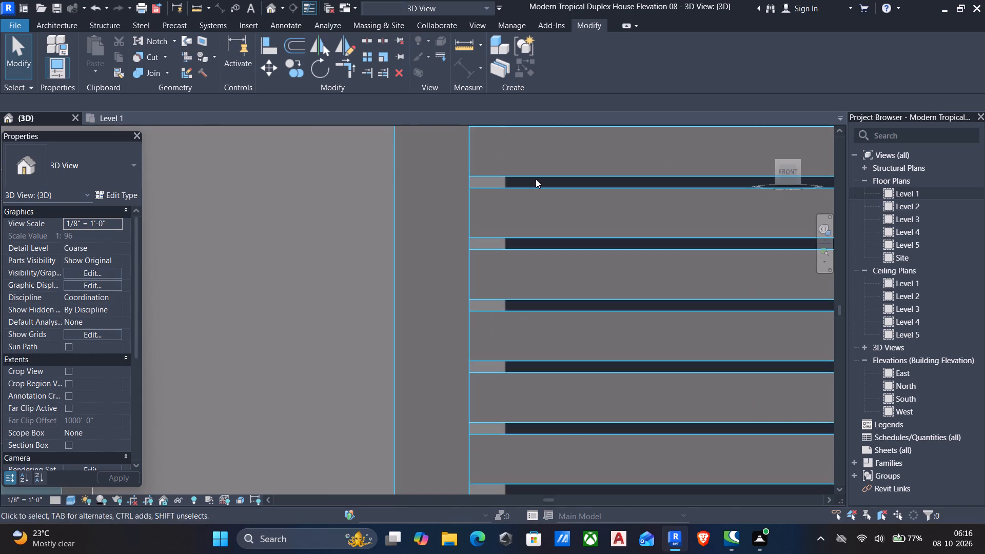
{"action": "left_click", "coordinate": [537, 183]}
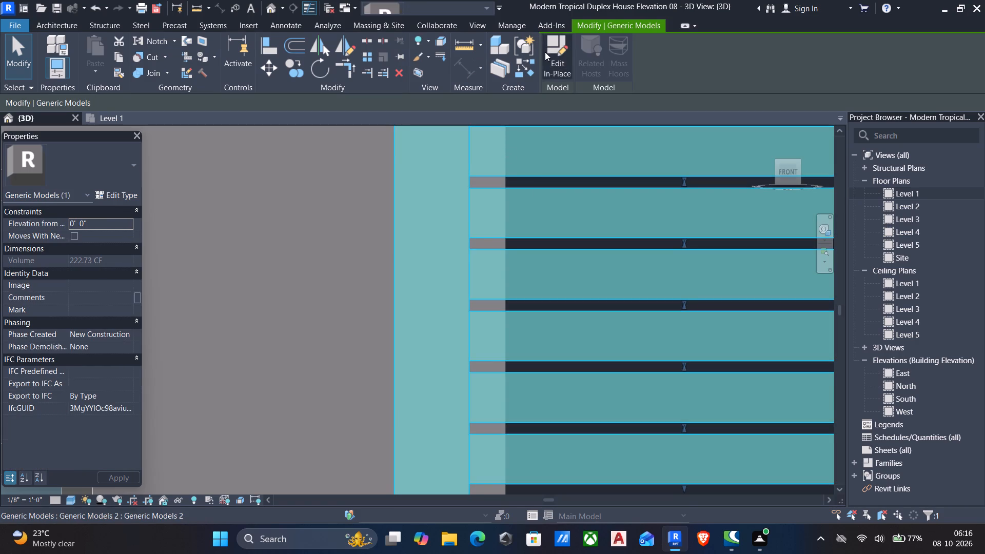
{"action": "left_click", "coordinate": [545, 52]}
Open the sketch of the void extrusion that cuts the panel's horizontal strips.
{"action": "scroll", "coordinate": [542, 102], "scroll_direction": "down", "scroll_amount": 5}
{"action": "scroll", "coordinate": [536, 184], "scroll_direction": "down", "scroll_amount": 1}
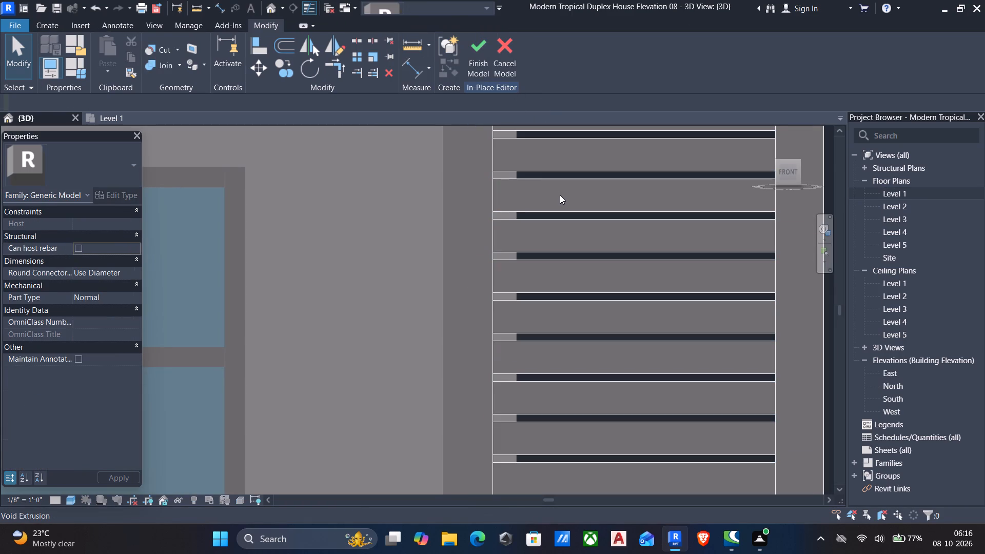
{"action": "left_click", "coordinate": [538, 173]}
{"action": "scroll", "coordinate": [538, 173], "scroll_direction": "down", "scroll_amount": 6}
{"action": "middle_click_drag", "start_coordinate": [540, 178], "coordinate": [575, 293]}
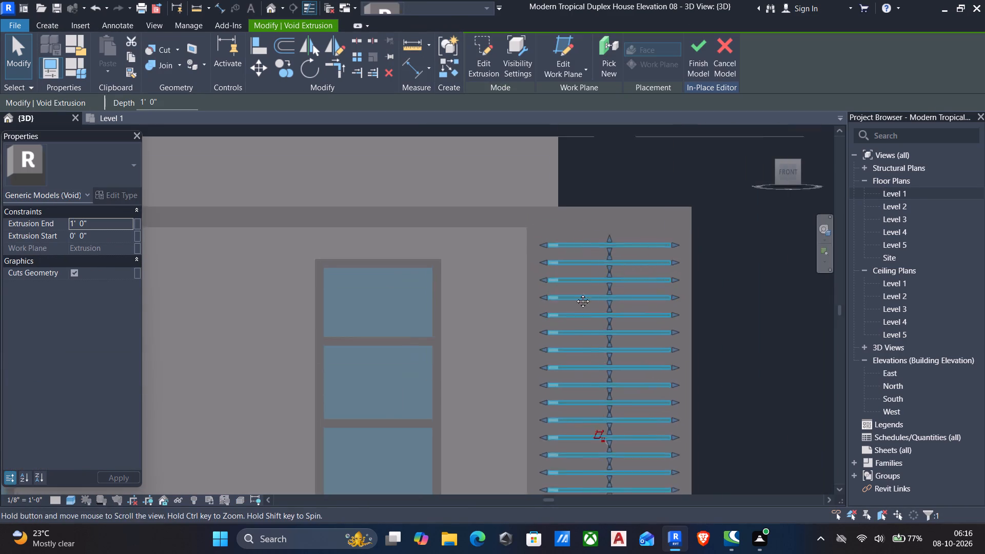
{"action": "middle_click_drag", "start_coordinate": [575, 293], "coordinate": [580, 327]}
{"action": "scroll", "coordinate": [605, 327], "scroll_direction": "up", "scroll_amount": 12}
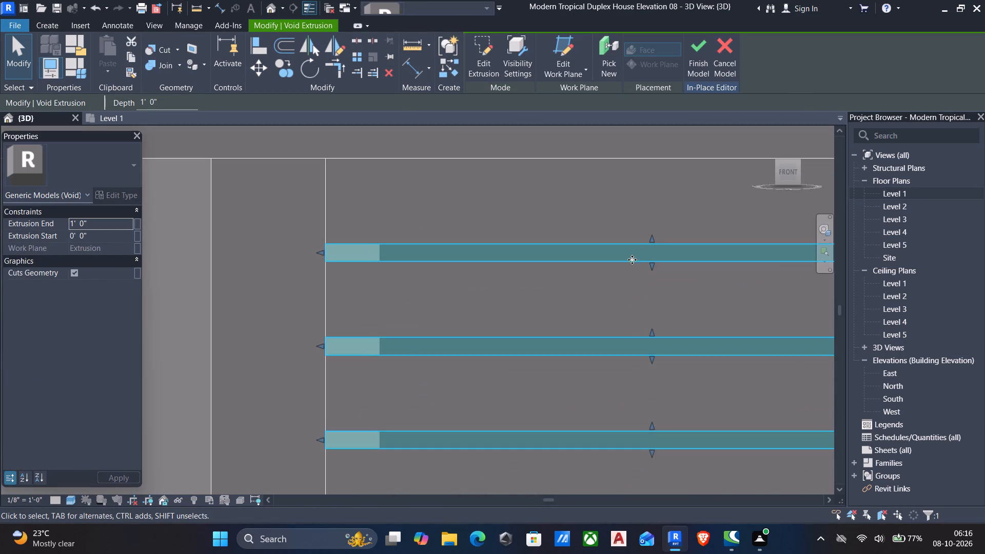
{"action": "left_click", "coordinate": [476, 66]}
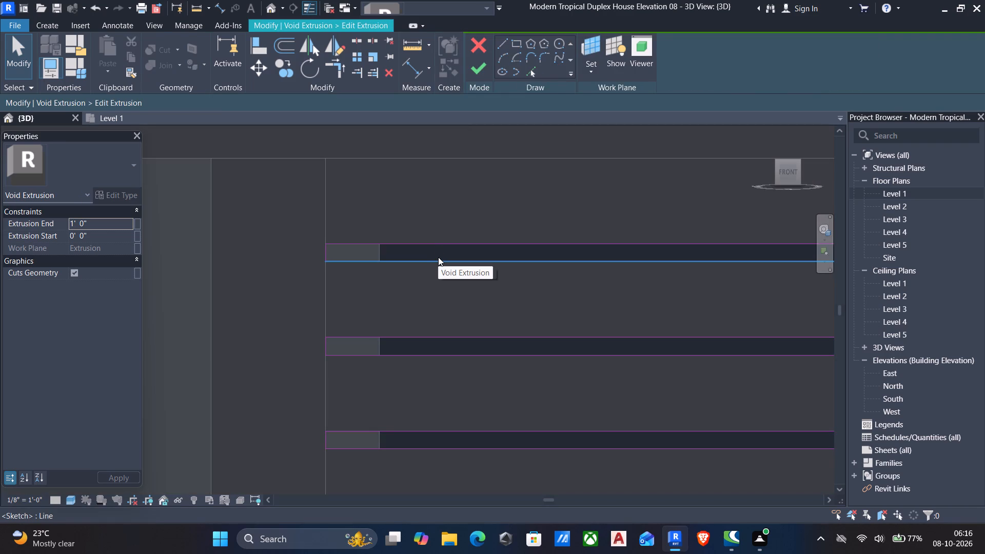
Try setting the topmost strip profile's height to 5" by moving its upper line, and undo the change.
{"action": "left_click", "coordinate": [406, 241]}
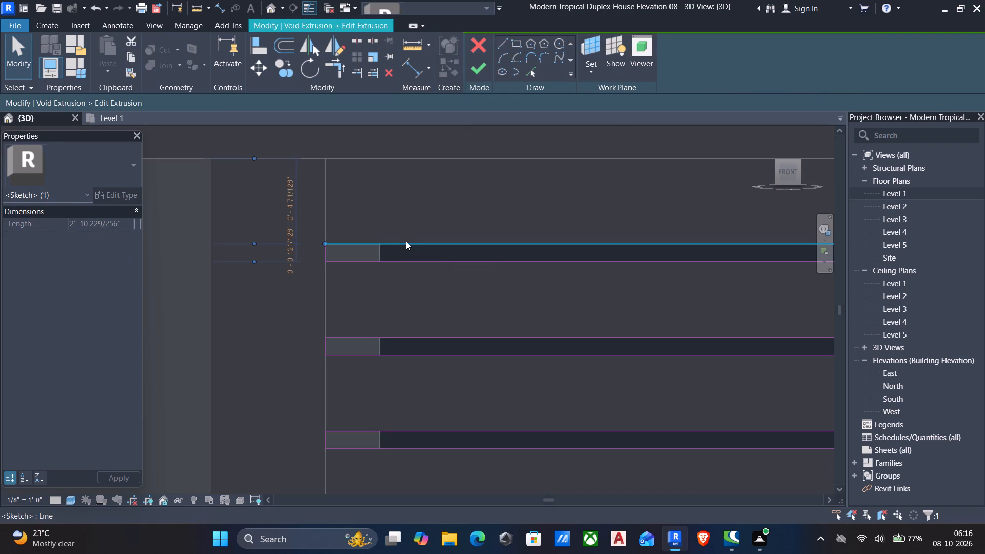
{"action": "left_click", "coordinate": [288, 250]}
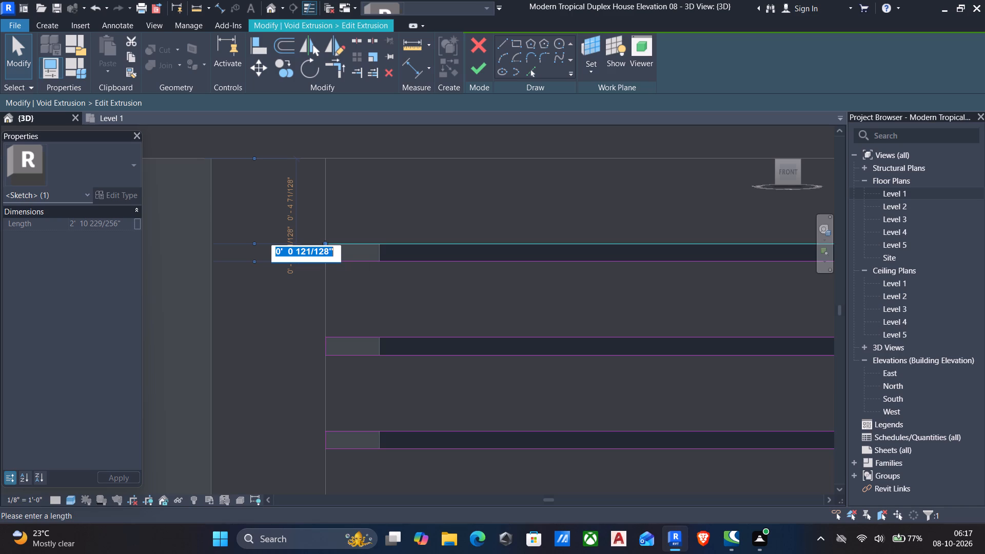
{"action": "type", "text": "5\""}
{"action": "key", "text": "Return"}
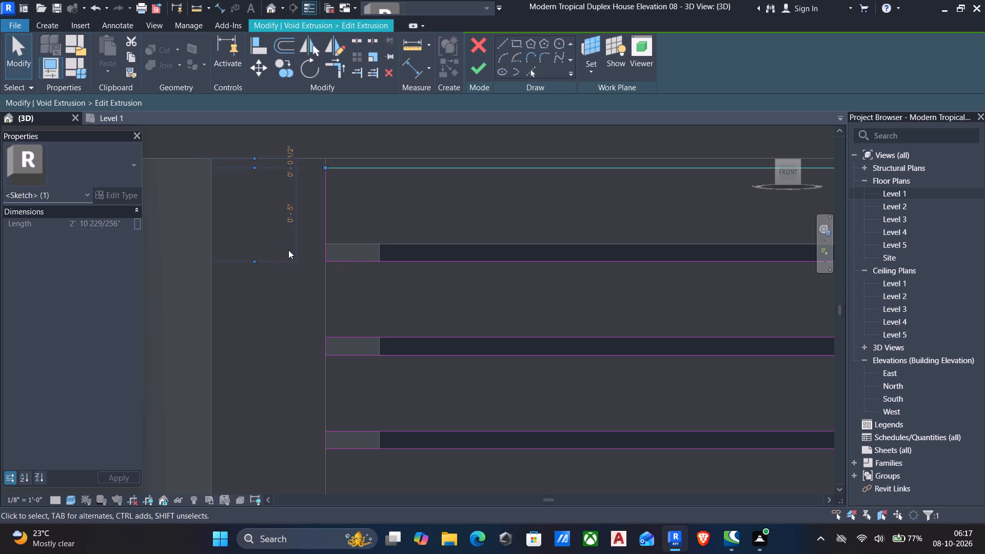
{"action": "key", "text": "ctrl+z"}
Set the topmost strip profile's height to 2" by moving its lower line.
{"action": "left_click", "coordinate": [338, 260]}
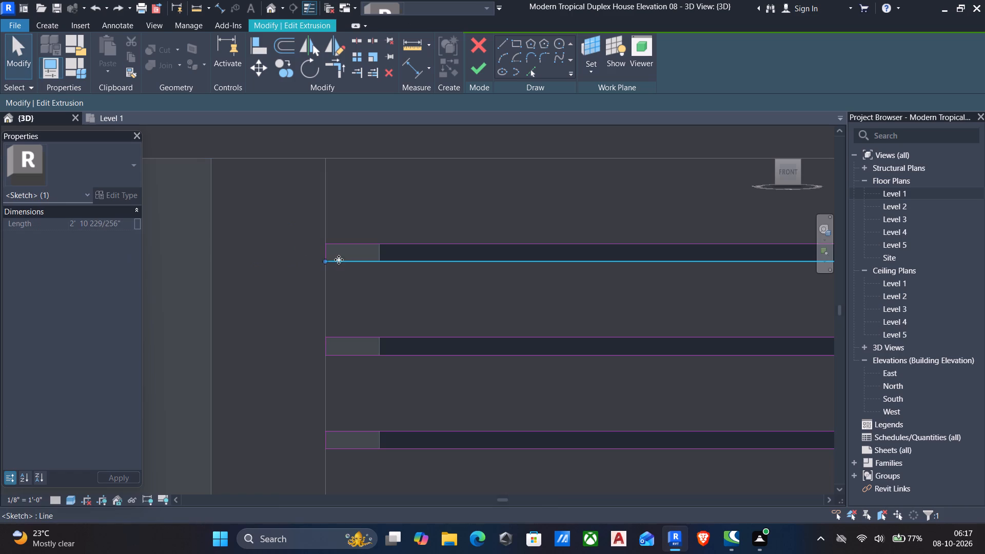
{"action": "scroll", "coordinate": [367, 271], "scroll_direction": "down", "scroll_amount": 4}
{"action": "middle_click_drag", "start_coordinate": [402, 299], "coordinate": [290, 320]}
{"action": "scroll", "coordinate": [566, 306], "scroll_direction": "up", "scroll_amount": 4}
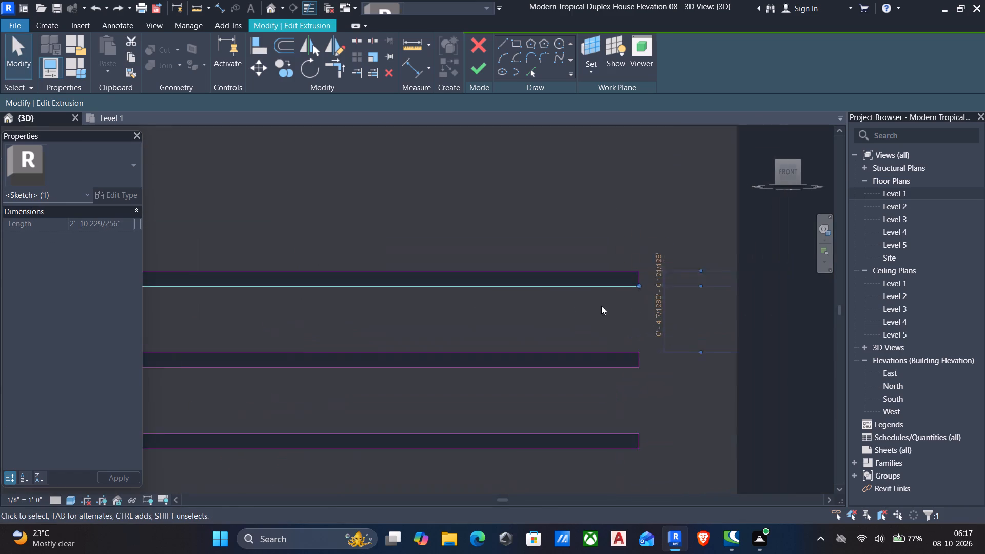
{"action": "scroll", "coordinate": [601, 306], "scroll_direction": "up", "scroll_amount": 1}
{"action": "left_click", "coordinate": [680, 275]}
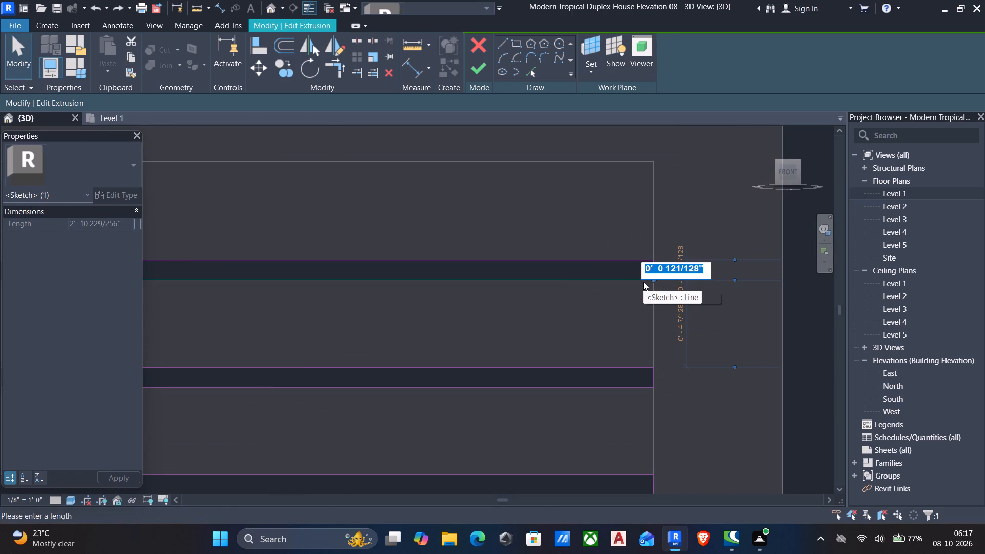
{"action": "type", "text": "2\""}
{"action": "key", "text": "Return"}
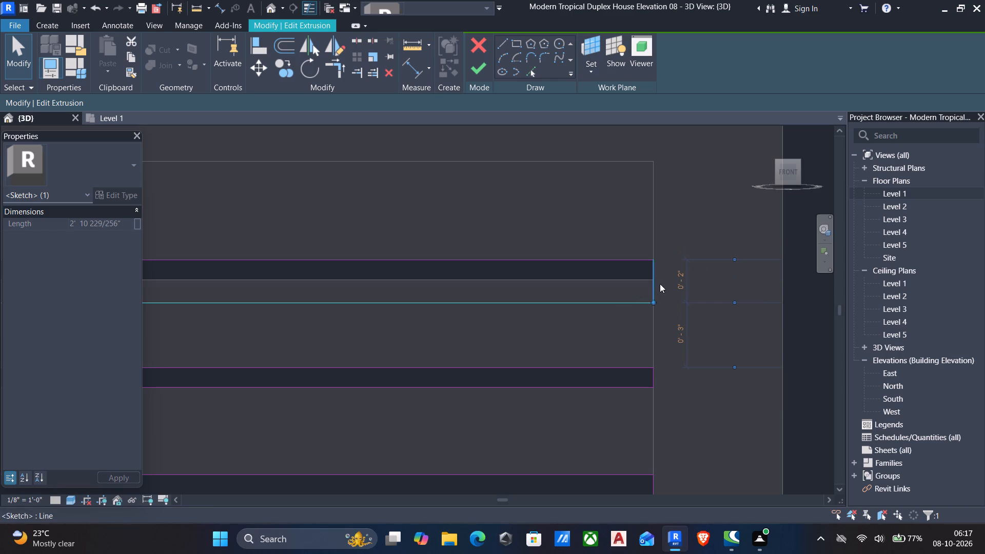
Set the topmost strip profile's height to 3" by moving its lower line.
{"action": "left_click", "coordinate": [683, 279]}
{"action": "type", "text": "3\""}
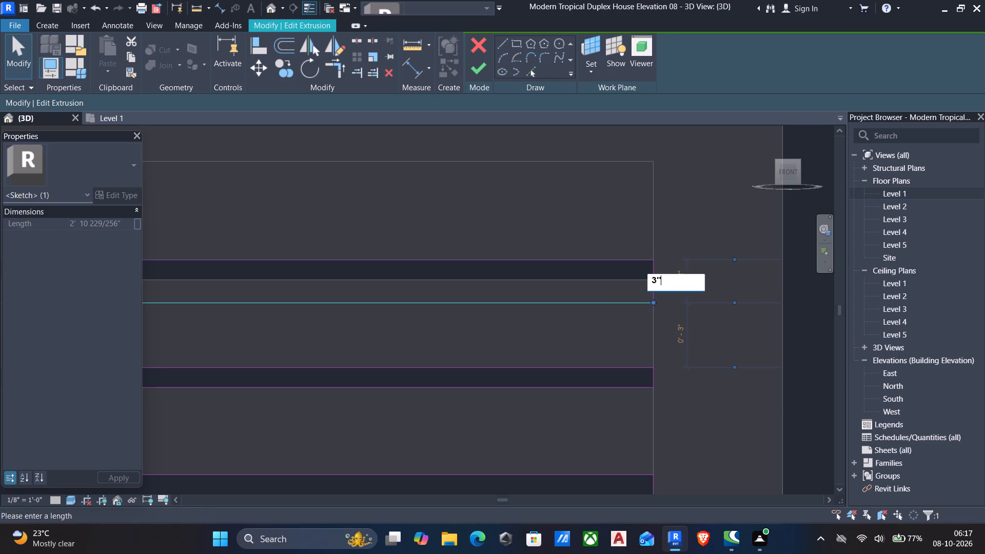
{"action": "key", "text": "Return"}
Set the second strip profile's height to 3" by moving its lower line.
{"action": "scroll", "coordinate": [648, 354], "scroll_direction": "down", "scroll_amount": 4}
{"action": "middle_click_drag", "start_coordinate": [642, 345], "coordinate": [642, 285]}
{"action": "scroll", "coordinate": [622, 332], "scroll_direction": "up", "scroll_amount": 5}
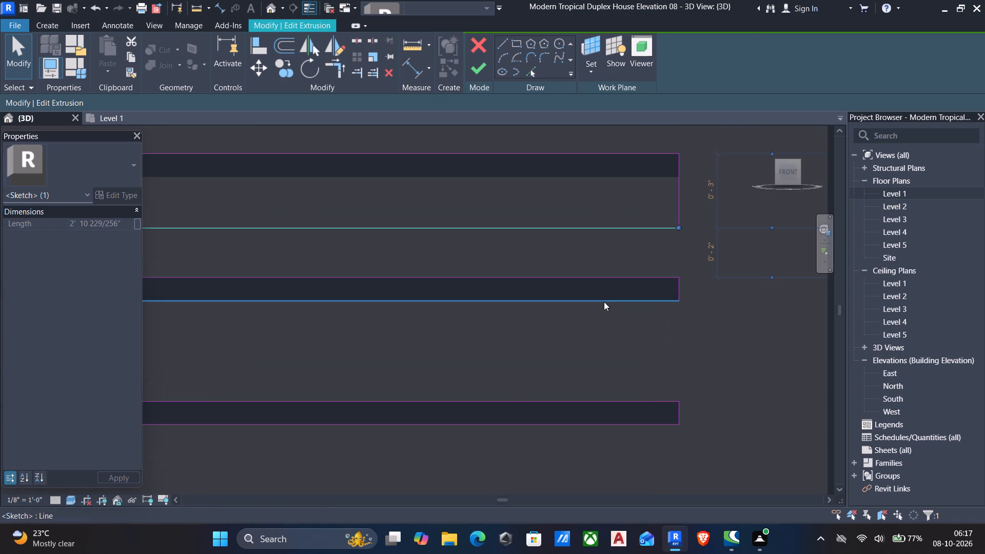
{"action": "left_click", "coordinate": [606, 300]}
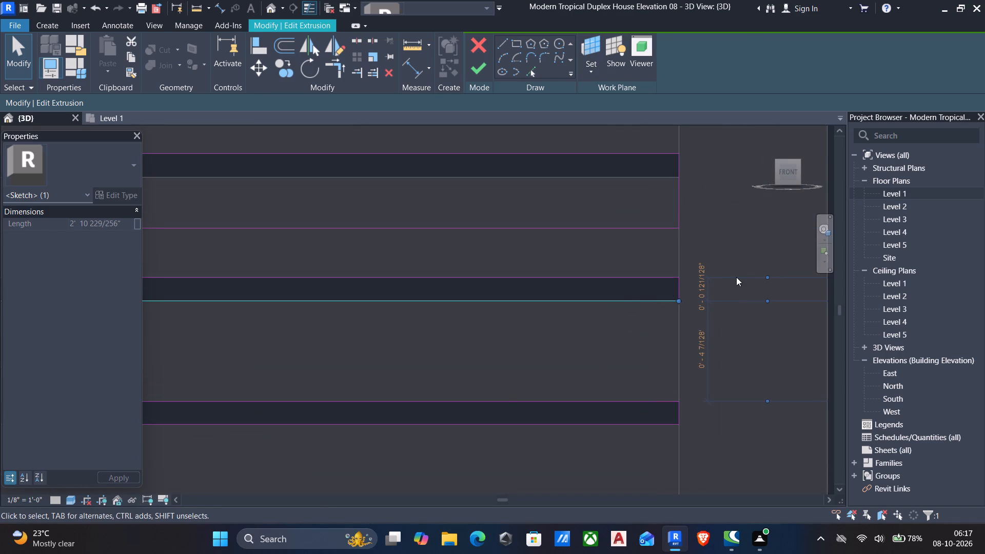
{"action": "left_click", "coordinate": [705, 293]}
{"action": "type", "text": "3\""}
{"action": "key", "text": "Return"}
Set the third strip profile from the top to a height of 3" by moving its lower line.
{"action": "scroll", "coordinate": [678, 322], "scroll_direction": "down", "scroll_amount": 5}
{"action": "middle_click_drag", "start_coordinate": [665, 287], "coordinate": [663, 264]}
{"action": "scroll", "coordinate": [627, 338], "scroll_direction": "up", "scroll_amount": 6}
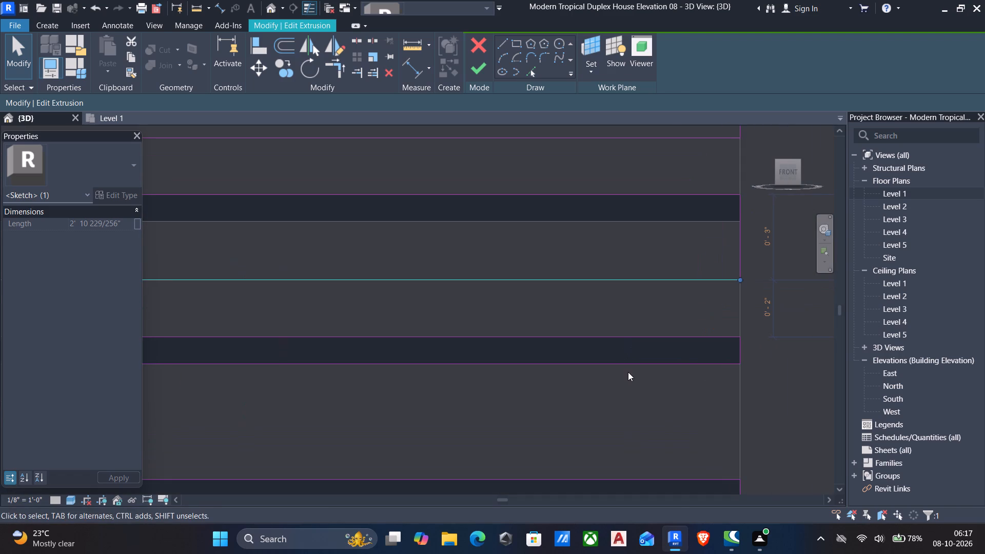
{"action": "left_click", "coordinate": [628, 365]}
{"action": "left_click", "coordinate": [758, 343]}
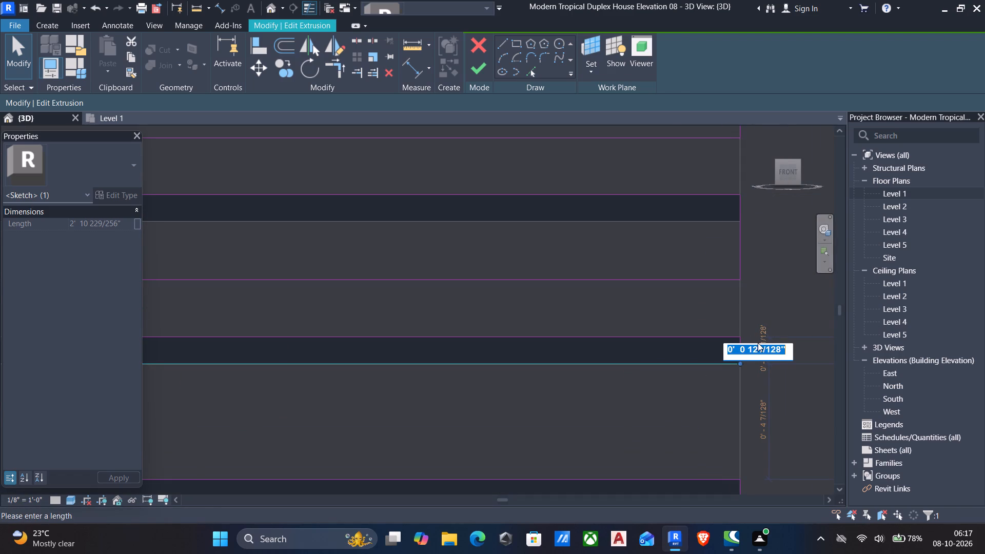
{"action": "type", "text": "3\""}
{"action": "key", "text": "Return"}
Set the fourth strip profile from the top to a height of 3" by moving its lower line.
{"action": "scroll", "coordinate": [740, 360], "scroll_direction": "down", "scroll_amount": 5}
{"action": "middle_click_drag", "start_coordinate": [720, 351], "coordinate": [708, 279]}
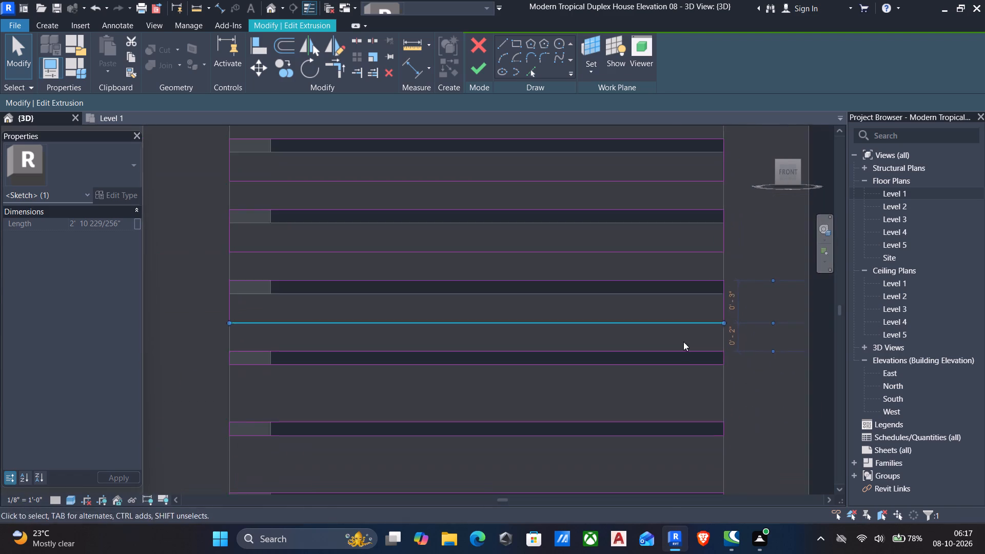
{"action": "scroll", "coordinate": [683, 348], "scroll_direction": "up", "scroll_amount": 5}
{"action": "left_click", "coordinate": [695, 377]}
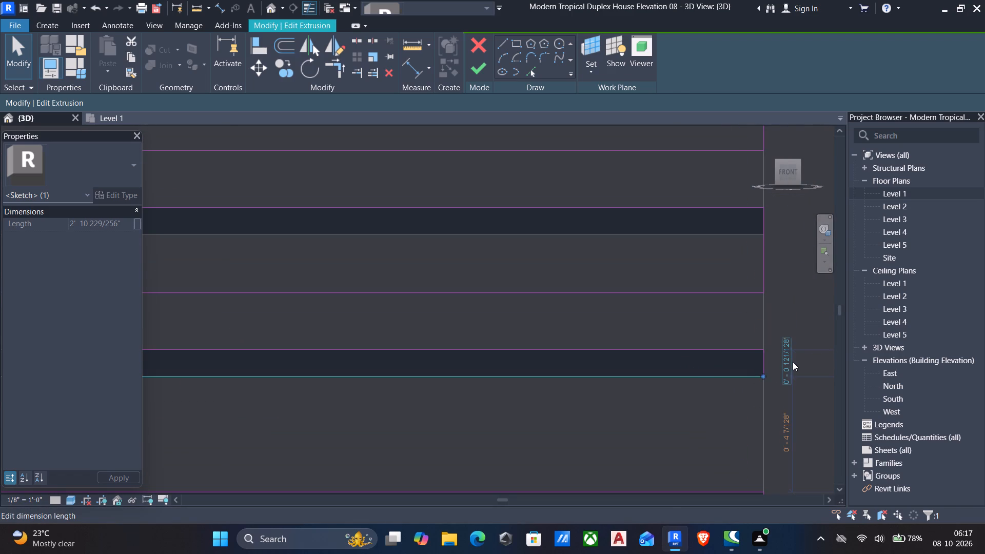
{"action": "left_click", "coordinate": [790, 362]}
{"action": "type", "text": "3\""}
{"action": "key", "text": "Return"}
Set the fifth strip profile from the top to a height of 3" by moving its lower line.
{"action": "scroll", "coordinate": [783, 369], "scroll_direction": "down", "scroll_amount": 5}
{"action": "middle_click_drag", "start_coordinate": [771, 377], "coordinate": [733, 248]}
{"action": "scroll", "coordinate": [714, 285], "scroll_direction": "up", "scroll_amount": 4}
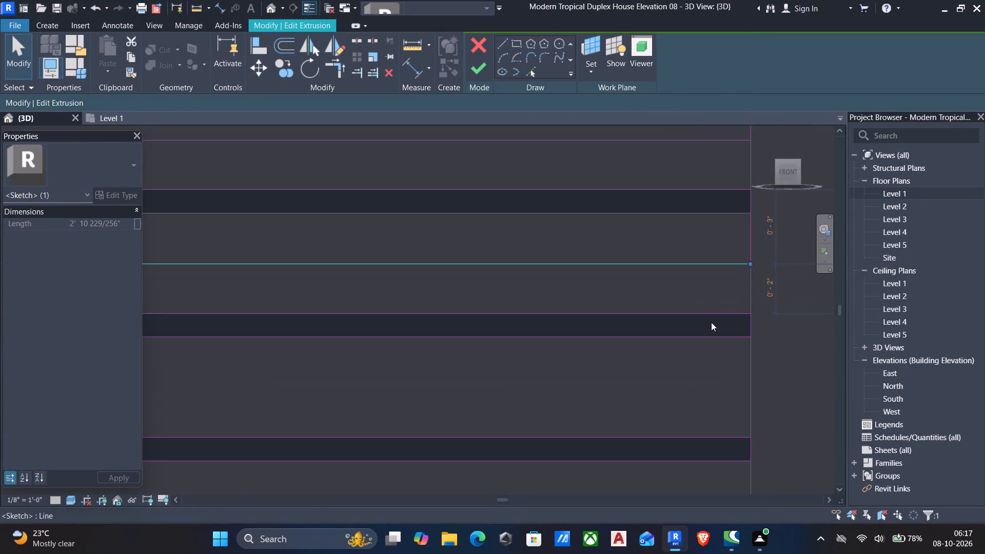
{"action": "left_click", "coordinate": [704, 338]}
{"action": "left_click", "coordinate": [770, 319]}
{"action": "type", "text": "3\""}
{"action": "key", "text": "Return"}
Set the sixth strip profile from the top to a height of 3" by moving its lower line.
{"action": "scroll", "coordinate": [723, 406], "scroll_direction": "down", "scroll_amount": 3}
{"action": "middle_click_drag", "start_coordinate": [717, 367], "coordinate": [716, 326]}
{"action": "scroll", "coordinate": [719, 387], "scroll_direction": "up", "scroll_amount": 5}
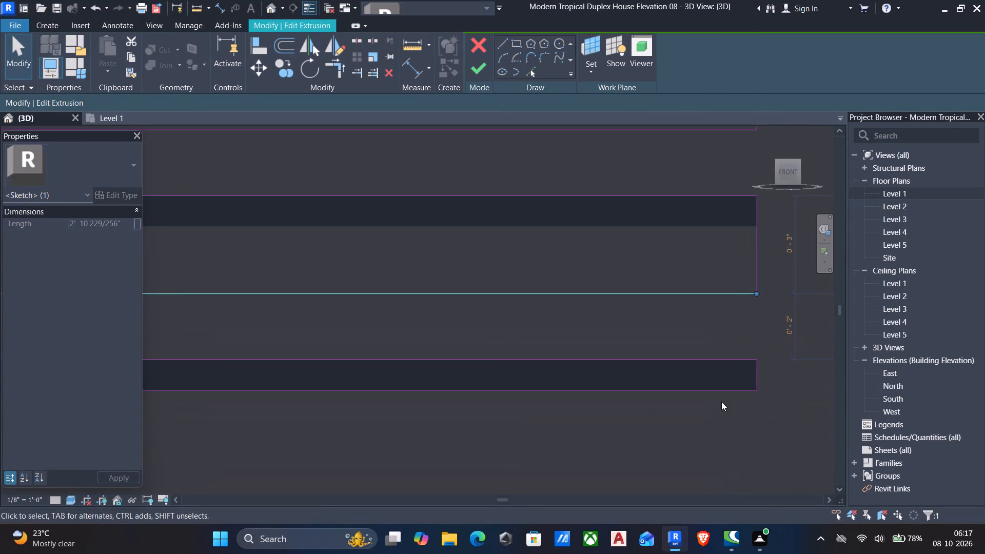
{"action": "left_click", "coordinate": [714, 389]}
{"action": "left_click", "coordinate": [778, 372]}
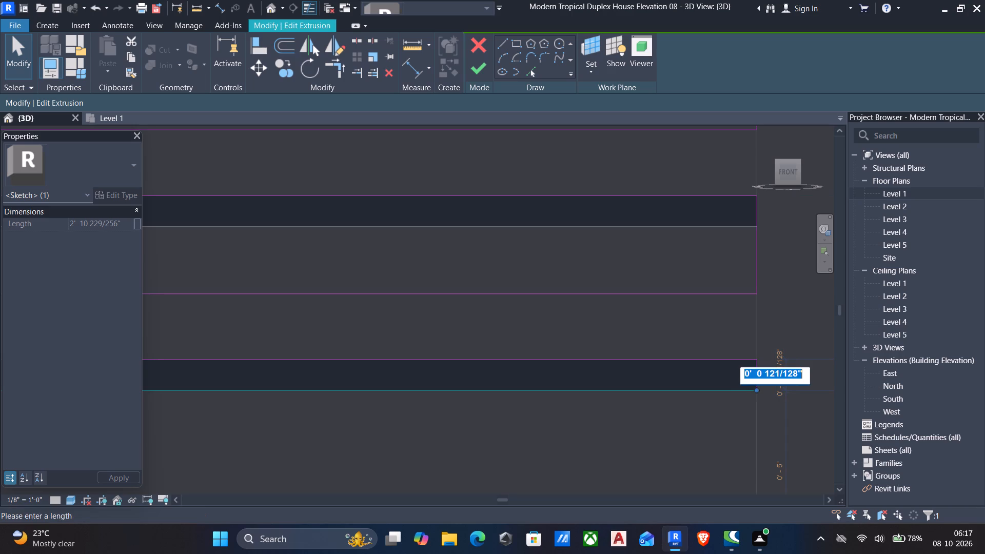
{"action": "type", "text": "3\""}
{"action": "key", "text": "Return"}
Set the seventh strip profile from the top to a height of 3" by moving its lower line.
{"action": "scroll", "coordinate": [773, 383], "scroll_direction": "down", "scroll_amount": 5}
{"action": "middle_click_drag", "start_coordinate": [758, 401], "coordinate": [751, 346]}
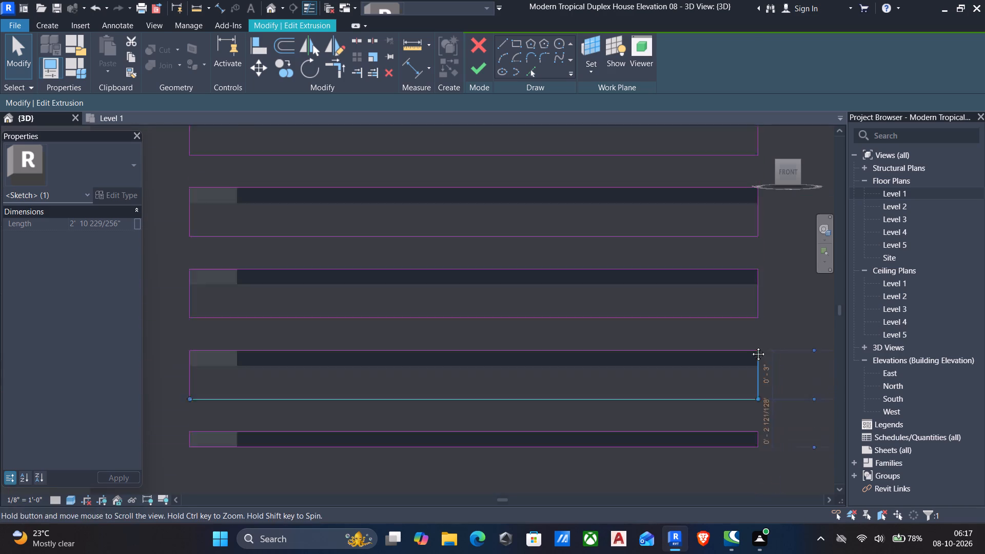
{"action": "middle_click_drag", "start_coordinate": [751, 346], "coordinate": [750, 336]}
{"action": "scroll", "coordinate": [732, 417], "scroll_direction": "up", "scroll_amount": 5}
{"action": "left_click", "coordinate": [711, 392]}
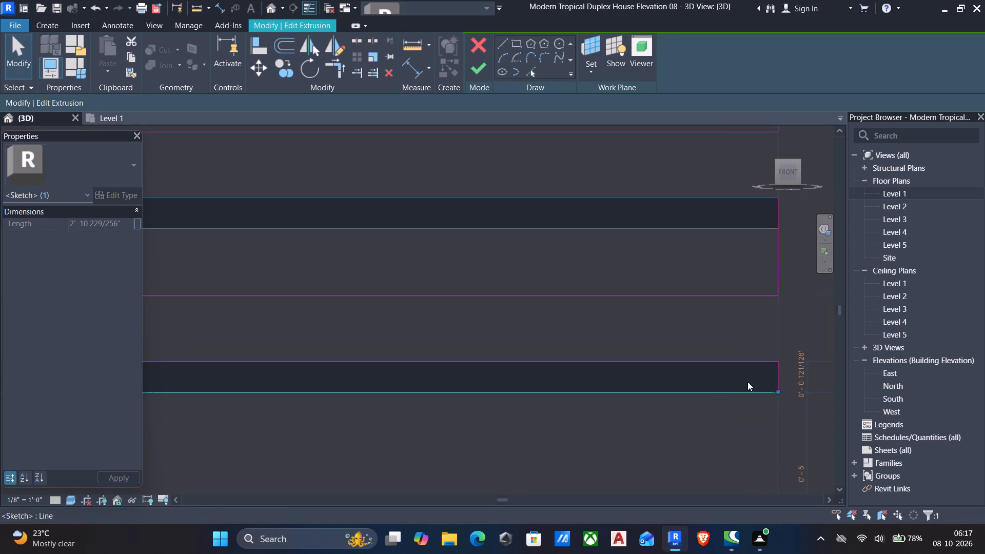
{"action": "left_click", "coordinate": [803, 363]}
{"action": "key", "text": "3"}
{"action": "key", "text": "shift+quotedbl"}
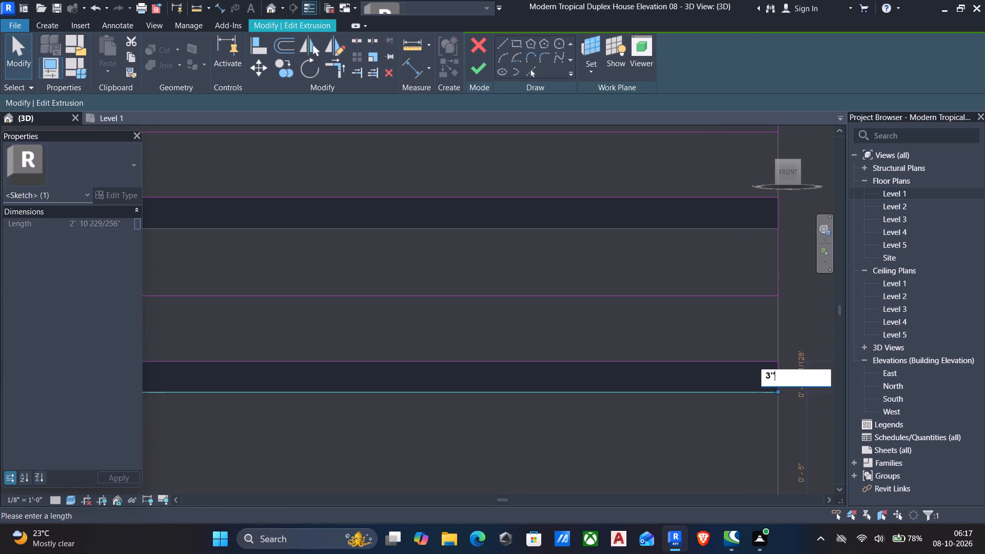
{"action": "key", "text": "Return"}
Set the eighth strip profile from the top to a height of 3" by moving its lower line.
{"action": "scroll", "coordinate": [789, 394], "scroll_direction": "down", "scroll_amount": 5}
{"action": "middle_click_drag", "start_coordinate": [761, 390], "coordinate": [753, 324]}
{"action": "scroll", "coordinate": [716, 423], "scroll_direction": "up", "scroll_amount": 4}
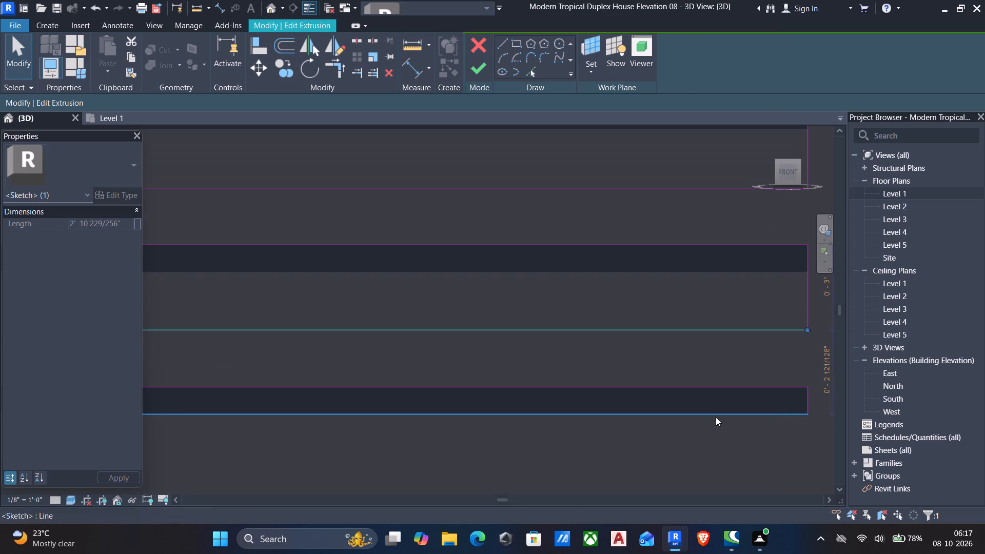
{"action": "left_click", "coordinate": [716, 417]}
{"action": "left_click", "coordinate": [831, 405]}
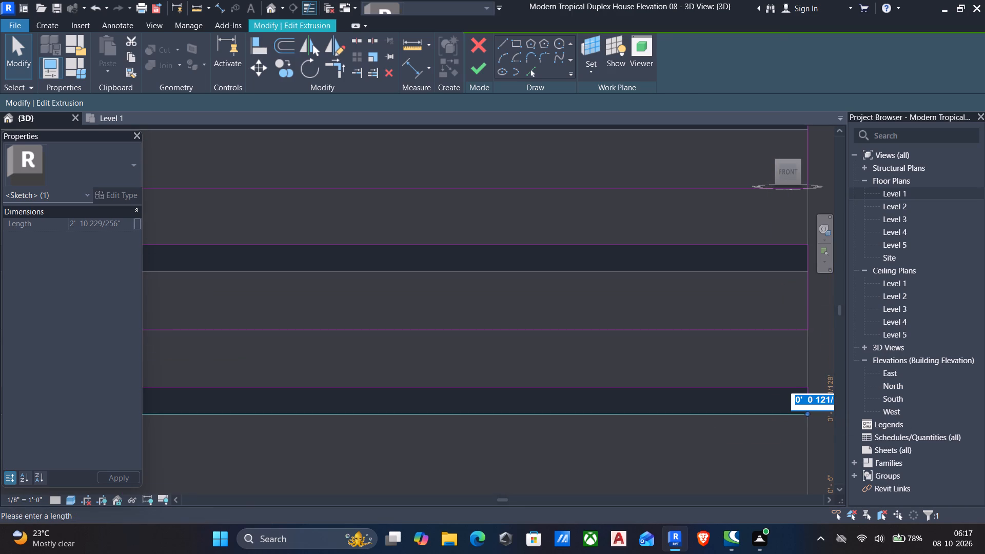
{"action": "type", "text": "3\""}
{"action": "key", "text": "Return"}
Set the ninth strip profile from the top to a height of 3" by moving its lower line.
{"action": "scroll", "coordinate": [804, 426], "scroll_direction": "down", "scroll_amount": 4}
{"action": "middle_click_drag", "start_coordinate": [795, 431], "coordinate": [771, 323]}
{"action": "scroll", "coordinate": [754, 359], "scroll_direction": "up", "scroll_amount": 5}
{"action": "left_click", "coordinate": [742, 412]}
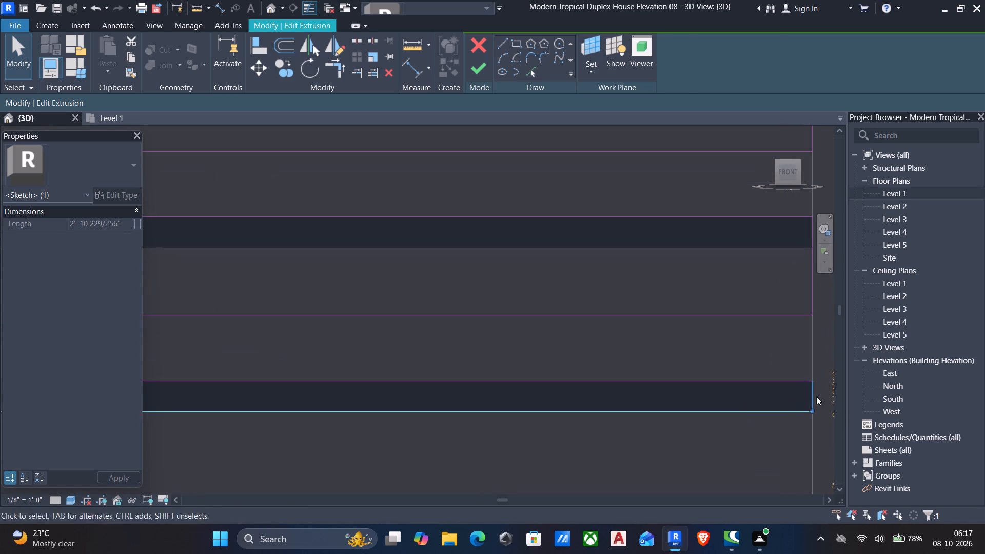
{"action": "scroll", "coordinate": [825, 395], "scroll_direction": "down", "scroll_amount": 4}
{"action": "middle_click_drag", "start_coordinate": [716, 378], "coordinate": [606, 365]}
{"action": "scroll", "coordinate": [753, 399], "scroll_direction": "up", "scroll_amount": 2}
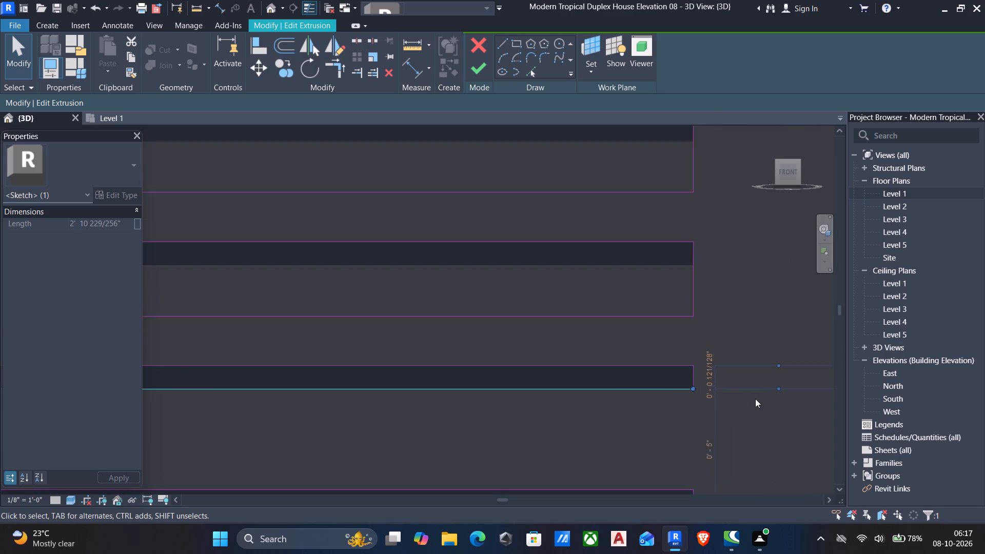
{"action": "scroll", "coordinate": [755, 399], "scroll_direction": "up", "scroll_amount": 1}
{"action": "left_click", "coordinate": [702, 375]}
{"action": "type", "text": "3\""}
{"action": "key", "text": "Return"}
Set the tenth strip profile from the top to a height of 3" by moving its lower line.
{"action": "scroll", "coordinate": [697, 397], "scroll_direction": "down", "scroll_amount": 4}
{"action": "middle_click_drag", "start_coordinate": [694, 412], "coordinate": [729, 327]}
{"action": "scroll", "coordinate": [699, 400], "scroll_direction": "up", "scroll_amount": 3}
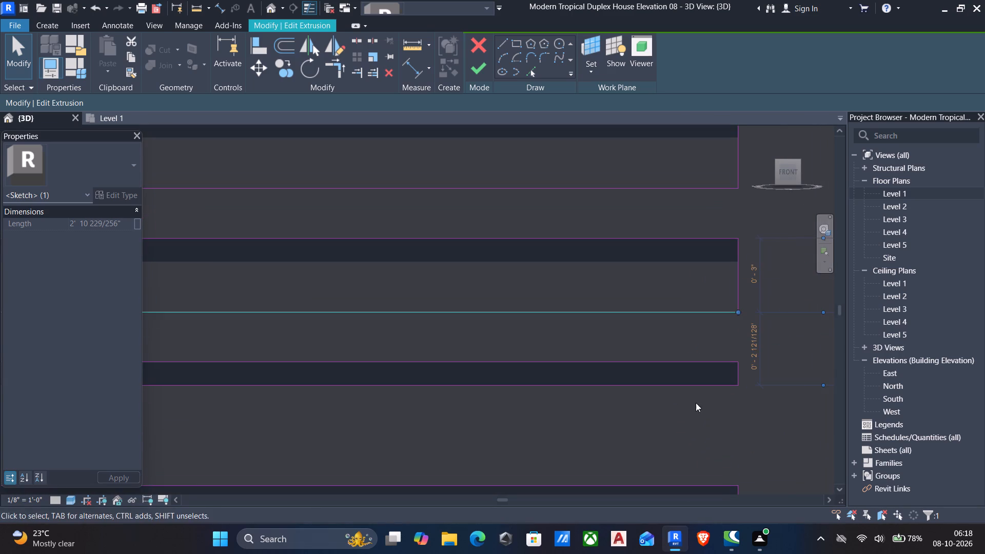
{"action": "scroll", "coordinate": [677, 383], "scroll_direction": "up", "scroll_amount": 1}
{"action": "left_click", "coordinate": [677, 383]}
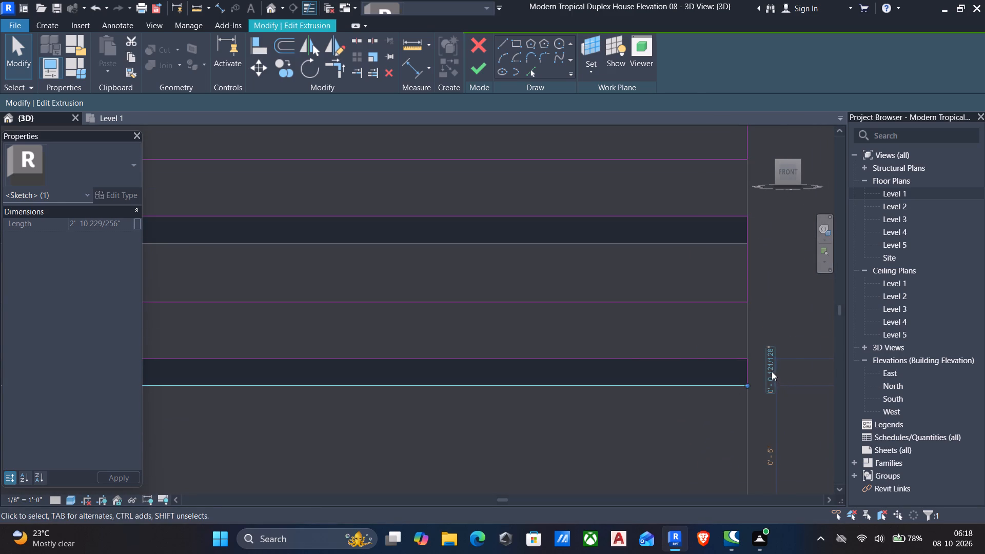
{"action": "left_click", "coordinate": [772, 371]}
{"action": "type", "text": "3\""}
{"action": "key", "text": "Return"}
Set the eleventh strip profile from the top to a height of 3" by moving its lower line.
{"action": "scroll", "coordinate": [761, 397], "scroll_direction": "down", "scroll_amount": 4}
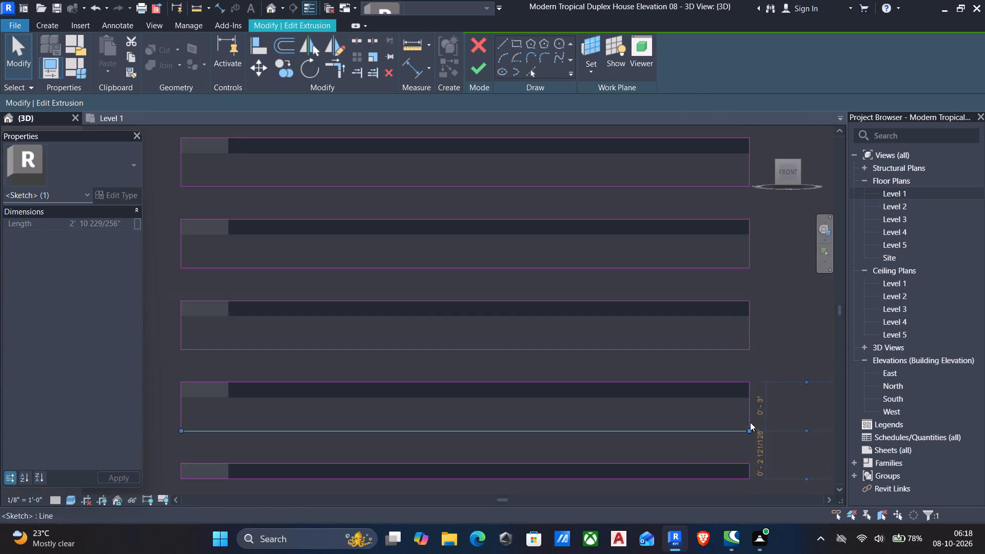
{"action": "middle_click_drag", "start_coordinate": [750, 422], "coordinate": [759, 352]}
{"action": "scroll", "coordinate": [751, 399], "scroll_direction": "up", "scroll_amount": 4}
{"action": "left_click", "coordinate": [732, 417]}
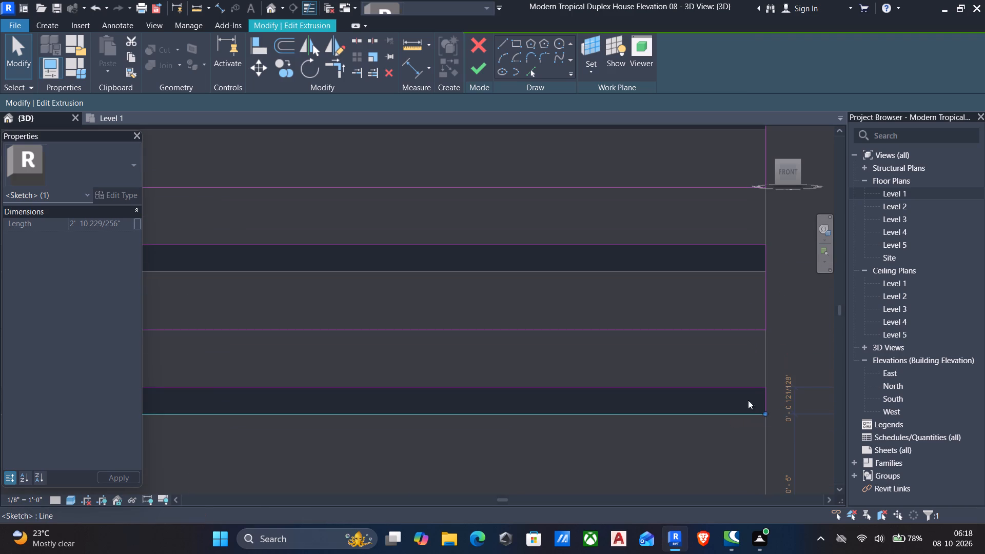
{"action": "left_click", "coordinate": [790, 392]}
{"action": "key", "text": "3"}
{"action": "key", "text": "shift+quotedbl"}
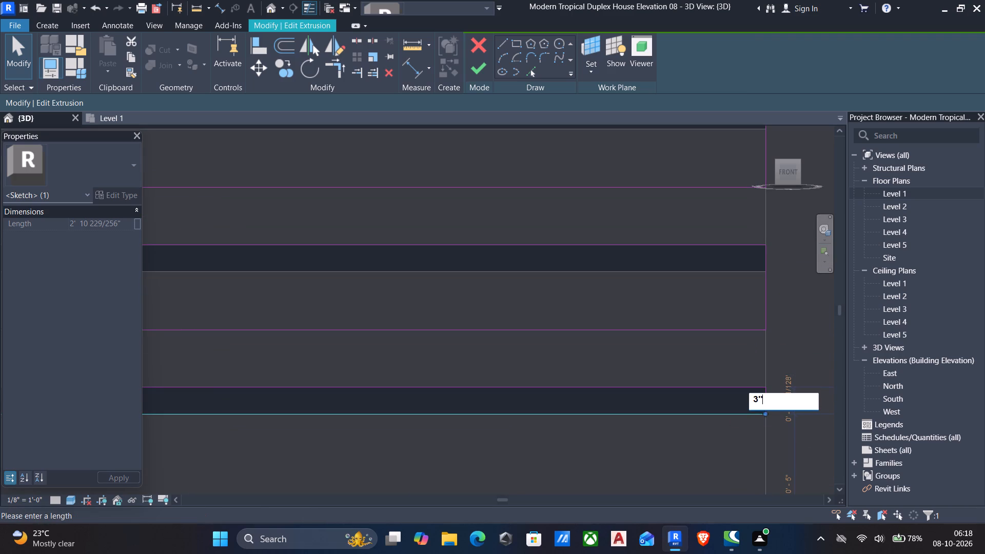
{"action": "key", "text": "Return"}
Set the twelfth strip profile from the top to a height of 3" by moving its lower line.
{"action": "scroll", "coordinate": [785, 411], "scroll_direction": "down", "scroll_amount": 4}
{"action": "middle_click_drag", "start_coordinate": [772, 429], "coordinate": [764, 337]}
{"action": "scroll", "coordinate": [724, 403], "scroll_direction": "up", "scroll_amount": 4}
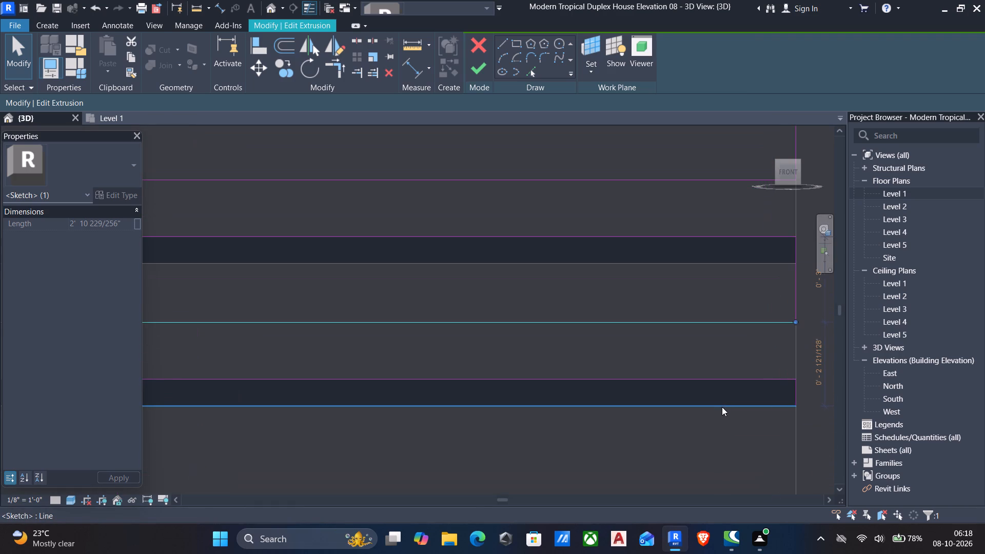
{"action": "left_click", "coordinate": [722, 407]}
{"action": "left_click", "coordinate": [820, 385]}
{"action": "type", "text": "3\""}
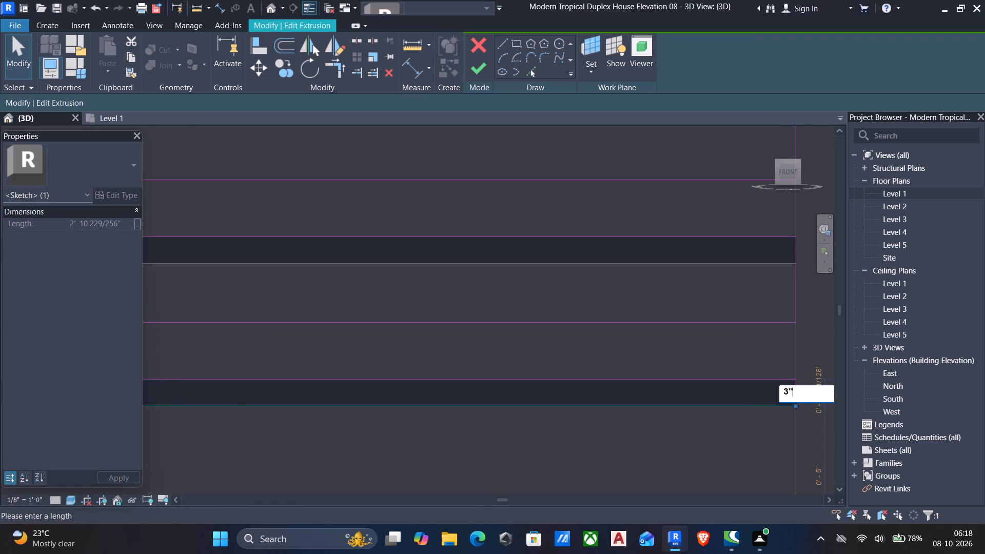
{"action": "key", "text": "Return"}
Set the thirteenth strip profile from the top to a height of 3" by moving its lower line.
{"action": "scroll", "coordinate": [803, 417], "scroll_direction": "down", "scroll_amount": 4}
{"action": "middle_click_drag", "start_coordinate": [797, 420], "coordinate": [776, 305]}
{"action": "scroll", "coordinate": [755, 378], "scroll_direction": "up", "scroll_amount": 3}
{"action": "left_click", "coordinate": [755, 379]}
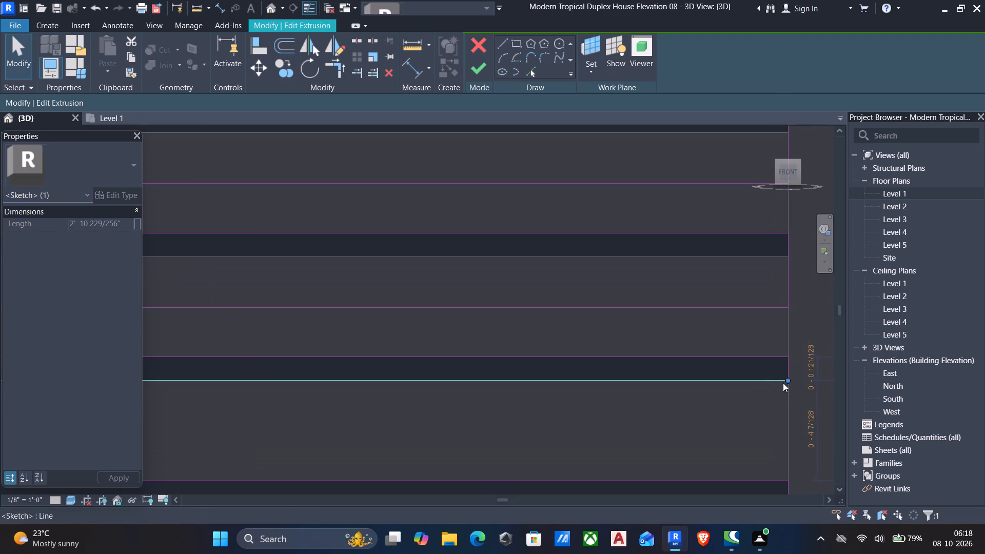
{"action": "left_click", "coordinate": [814, 373]}
{"action": "key", "text": "3"}
{"action": "key", "text": "shift+quotedbl"}
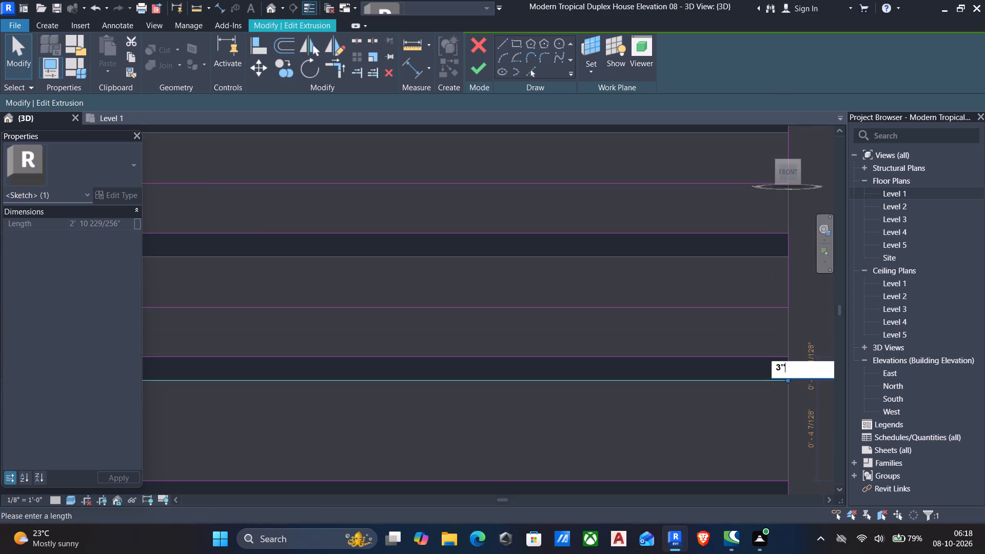
{"action": "key", "text": "Return"}
Set the fourteenth strip profile from the top to a height of 3" by moving its lower line.
{"action": "scroll", "coordinate": [784, 412], "scroll_direction": "down", "scroll_amount": 3}
{"action": "middle_click_drag", "start_coordinate": [777, 404], "coordinate": [760, 324]}
{"action": "scroll", "coordinate": [723, 427], "scroll_direction": "up", "scroll_amount": 3}
{"action": "left_click", "coordinate": [697, 378]}
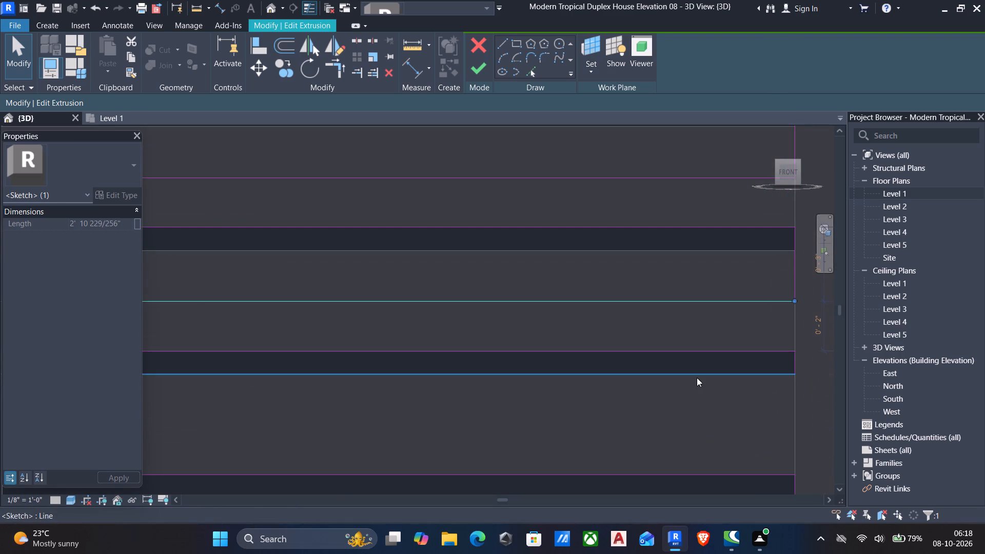
{"action": "scroll", "coordinate": [694, 381], "scroll_direction": "down", "scroll_amount": 3}
{"action": "scroll", "coordinate": [665, 397], "scroll_direction": "up", "scroll_amount": 3}
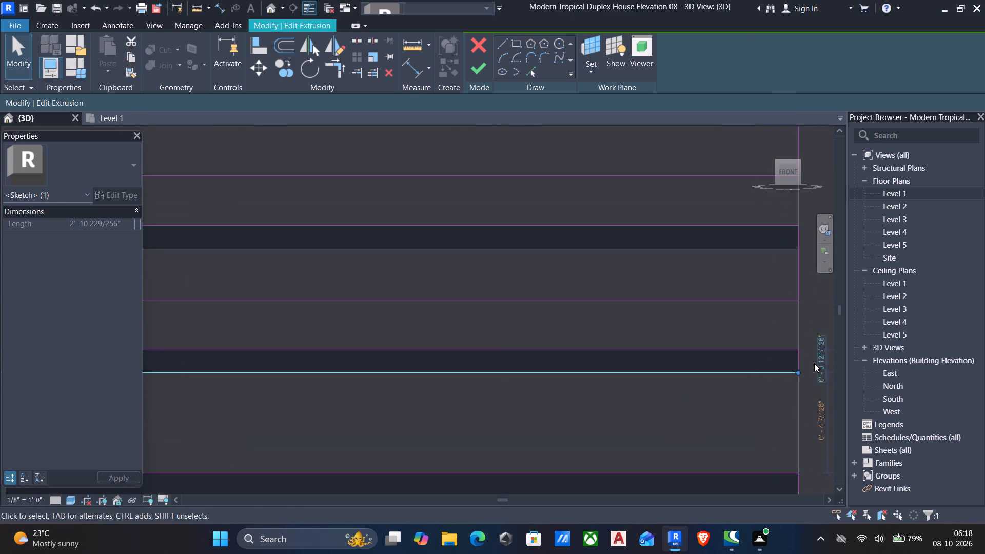
{"action": "left_click", "coordinate": [818, 363]}
{"action": "type", "text": "3\""}
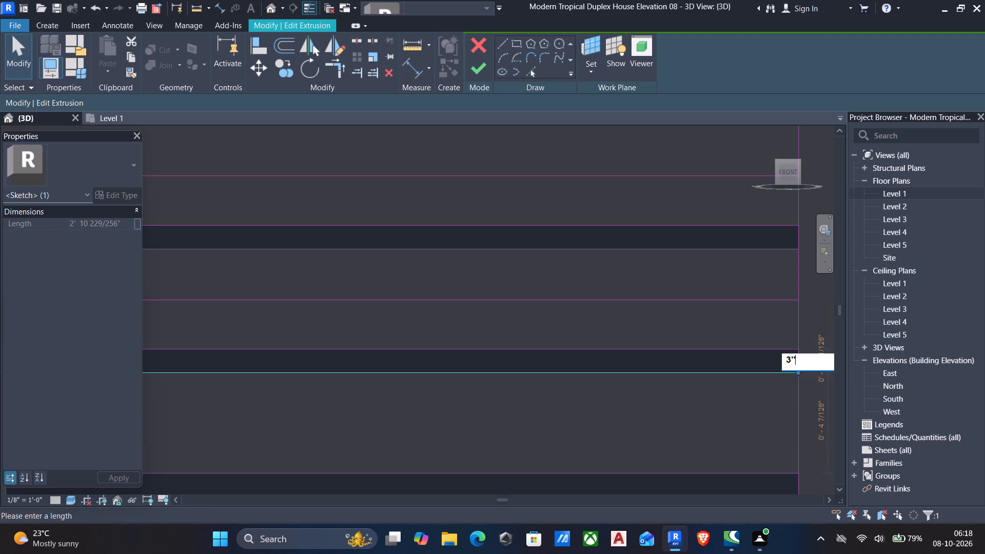
{"action": "key", "text": "Return"}
Set the fifteenth strip profile from the top to a height of 3" by moving its lower line.
{"action": "scroll", "coordinate": [788, 385], "scroll_direction": "down", "scroll_amount": 4}
{"action": "middle_click_drag", "start_coordinate": [779, 395], "coordinate": [771, 351]}
{"action": "scroll", "coordinate": [756, 412], "scroll_direction": "up", "scroll_amount": 4}
{"action": "left_click", "coordinate": [745, 400]}
{"action": "scroll", "coordinate": [766, 405], "scroll_direction": "down", "scroll_amount": 1}
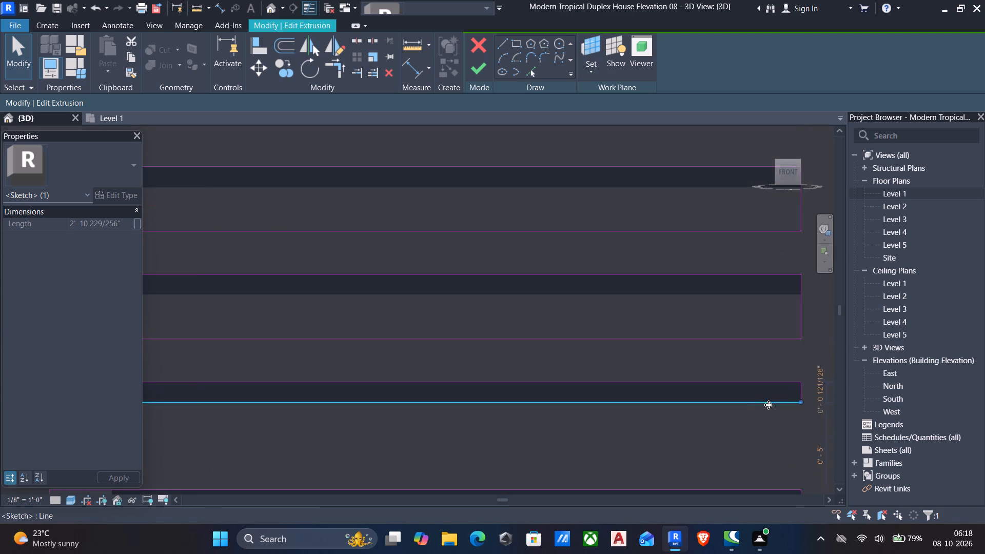
{"action": "scroll", "coordinate": [769, 405], "scroll_direction": "down", "scroll_amount": 1}
{"action": "left_click", "coordinate": [814, 391]}
{"action": "type", "text": "3\""}
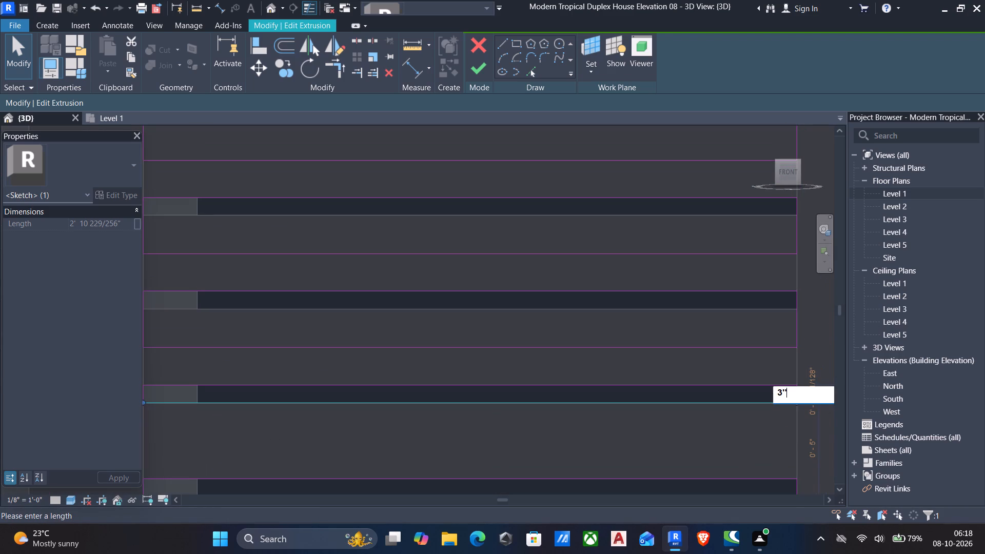
{"action": "key", "text": "Return"}
Set the sixteenth strip profile from the top to a height of 3" by moving its lower line.
{"action": "scroll", "coordinate": [796, 417], "scroll_direction": "down", "scroll_amount": 2}
{"action": "middle_click_drag", "start_coordinate": [792, 420], "coordinate": [781, 378]}
{"action": "scroll", "coordinate": [763, 417], "scroll_direction": "up", "scroll_amount": 4}
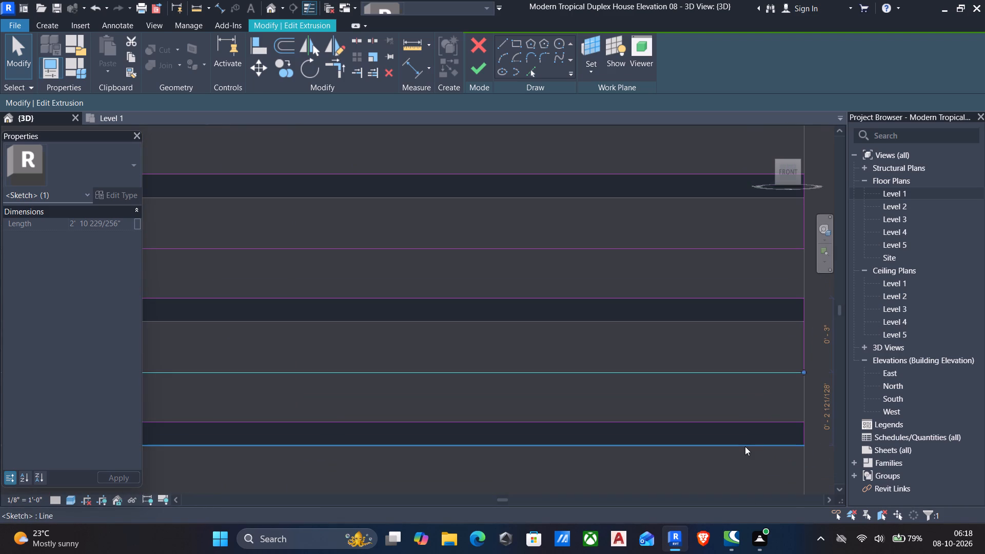
{"action": "left_click", "coordinate": [745, 446]}
{"action": "left_click", "coordinate": [822, 431]}
{"action": "type", "text": "3\""}
{"action": "key", "text": "Return"}
Set the seventeenth strip profile from the top to a height of 3" by moving its lower line.
{"action": "scroll", "coordinate": [794, 443], "scroll_direction": "down", "scroll_amount": 4}
{"action": "middle_click_drag", "start_coordinate": [789, 437], "coordinate": [754, 339]}
{"action": "middle_click_drag", "start_coordinate": [721, 432], "coordinate": [703, 354]}
{"action": "scroll", "coordinate": [703, 353], "scroll_direction": "up", "scroll_amount": 2}
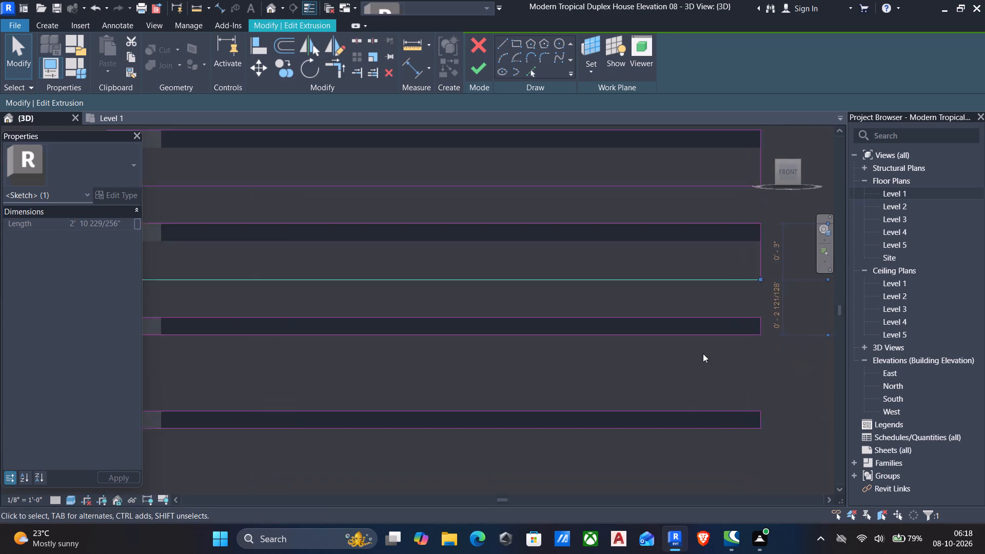
{"action": "scroll", "coordinate": [703, 353], "scroll_direction": "up", "scroll_amount": 3}
{"action": "left_click", "coordinate": [678, 326]}
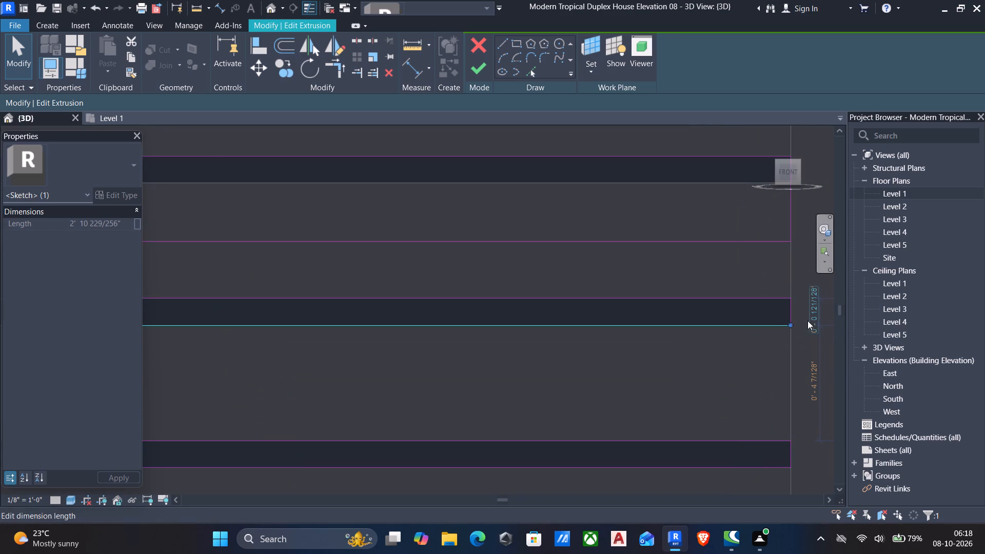
{"action": "left_click", "coordinate": [807, 321]}
{"action": "type", "text": "3\""}
{"action": "key", "text": "Return"}
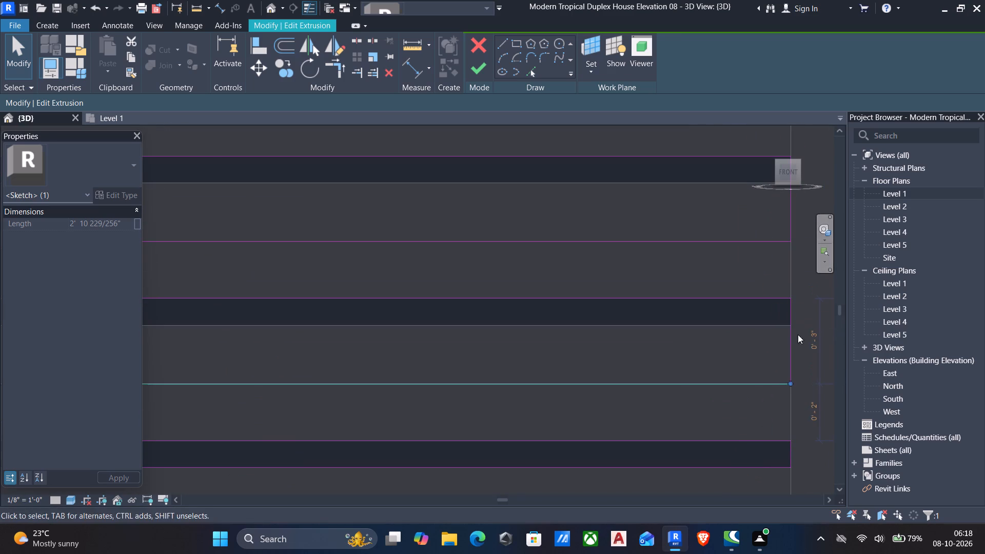
Set the eighteenth strip profile from the top to a height of 3" by moving its lower line.
{"action": "scroll", "coordinate": [794, 340], "scroll_direction": "down", "scroll_amount": 5}
{"action": "middle_click_drag", "start_coordinate": [789, 347], "coordinate": [790, 325]}
{"action": "scroll", "coordinate": [779, 354], "scroll_direction": "up", "scroll_amount": 4}
{"action": "left_click", "coordinate": [762, 394]}
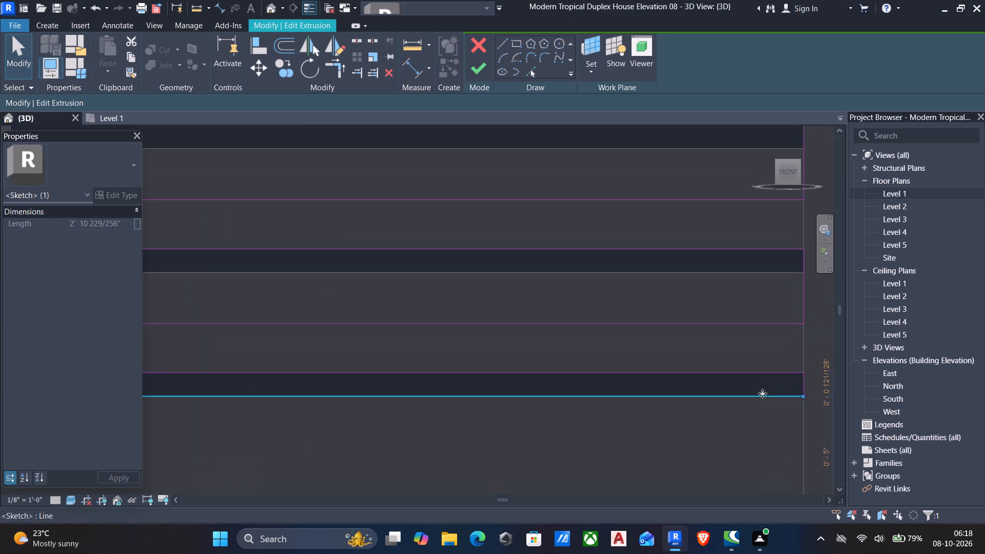
{"action": "scroll", "coordinate": [762, 393], "scroll_direction": "down", "scroll_amount": 3}
{"action": "middle_click_drag", "start_coordinate": [762, 393], "coordinate": [760, 381]}
{"action": "scroll", "coordinate": [778, 372], "scroll_direction": "up", "scroll_amount": 1}
{"action": "left_click", "coordinate": [805, 372]}
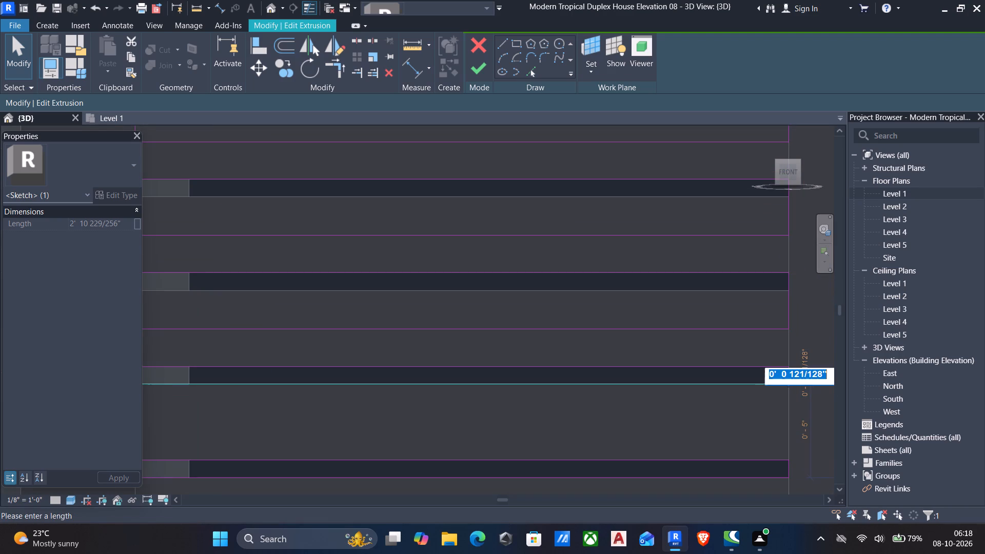
{"action": "key", "text": "3"}
{"action": "key", "text": "shift+quotedbl"}
{"action": "key", "text": "Return"}
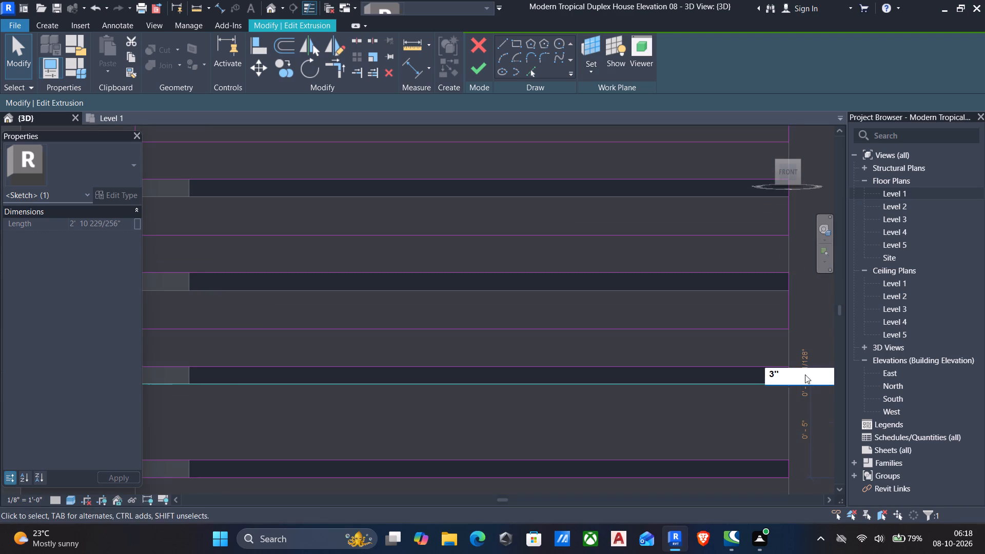
Set the nineteenth strip profile from the top to a height of 3" by moving its lower line.
{"action": "scroll", "coordinate": [781, 377], "scroll_direction": "down", "scroll_amount": 3}
{"action": "middle_click_drag", "start_coordinate": [762, 389], "coordinate": [754, 318]}
{"action": "scroll", "coordinate": [730, 389], "scroll_direction": "up", "scroll_amount": 3}
{"action": "left_click", "coordinate": [716, 363]}
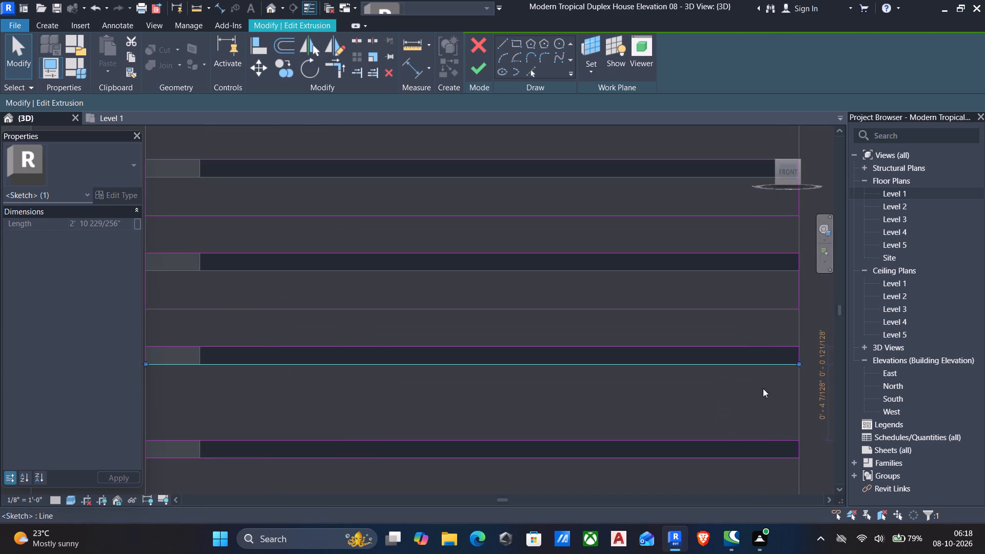
{"action": "left_click", "coordinate": [819, 374]}
{"action": "type", "text": "3\""}
{"action": "key", "text": "Return"}
Set the twentieth strip profile from the top to a height of 3" by moving its lower line.
{"action": "scroll", "coordinate": [790, 390], "scroll_direction": "down", "scroll_amount": 4}
{"action": "middle_click_drag", "start_coordinate": [778, 367], "coordinate": [777, 359]}
{"action": "middle_click_drag", "start_coordinate": [753, 427], "coordinate": [753, 367]}
{"action": "scroll", "coordinate": [753, 367], "scroll_direction": "up", "scroll_amount": 5}
{"action": "left_click_drag", "start_coordinate": [733, 352], "coordinate": [728, 360]}
{"action": "scroll", "coordinate": [724, 371], "scroll_direction": "down", "scroll_amount": 5}
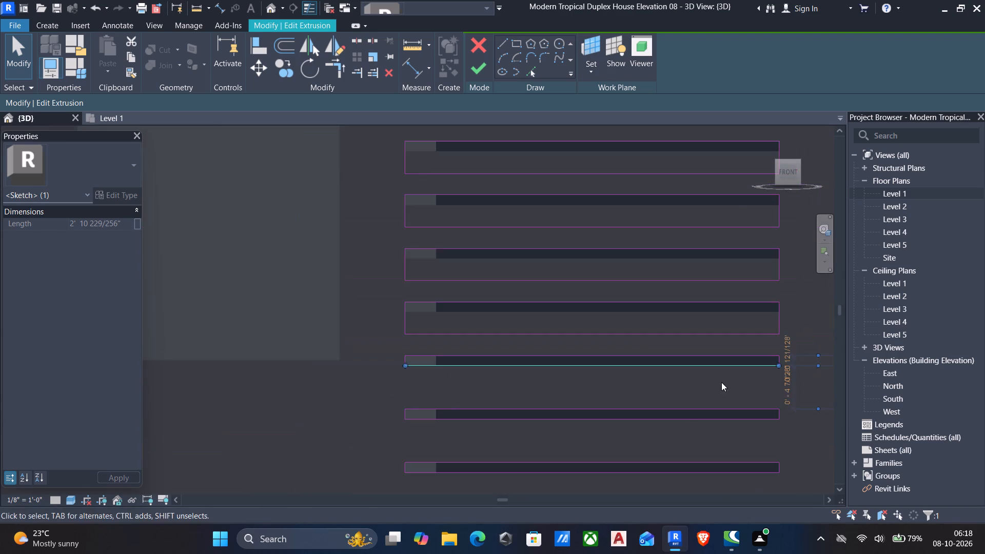
{"action": "middle_click_drag", "start_coordinate": [713, 390], "coordinate": [599, 436]}
{"action": "scroll", "coordinate": [521, 420], "scroll_direction": "up", "scroll_amount": 1}
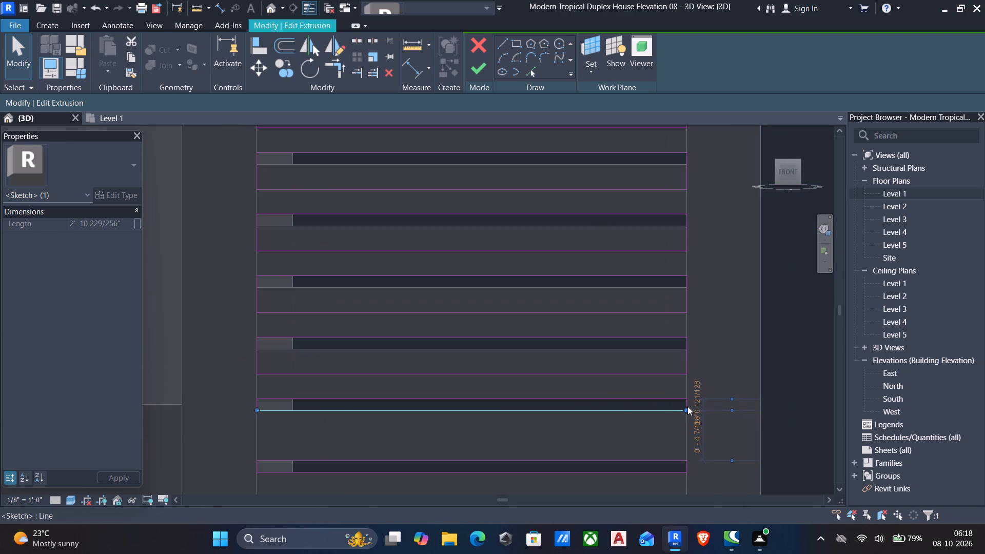
{"action": "left_click", "coordinate": [696, 406]}
{"action": "key", "text": "3"}
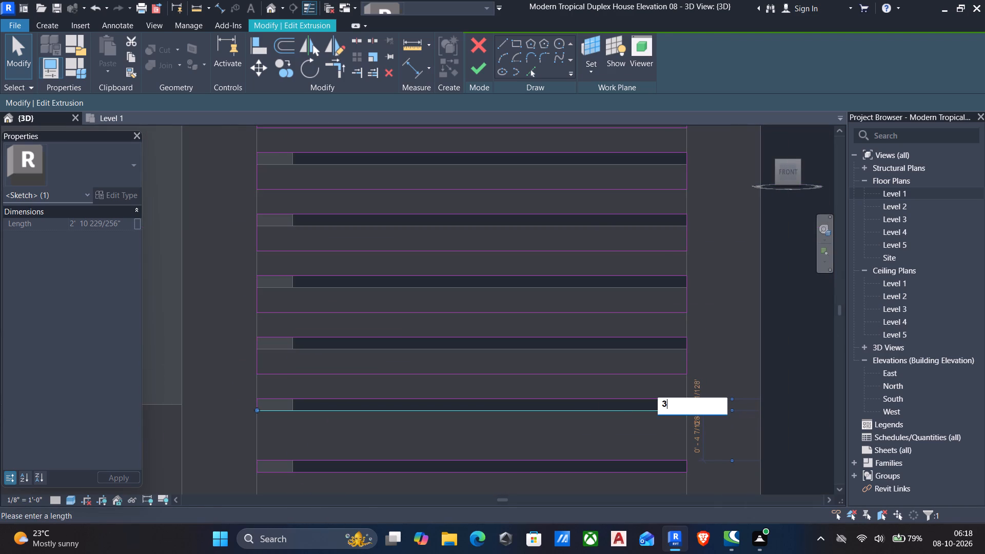
{"action": "key", "text": "shift+quotedbl"}
{"action": "key", "text": "Return"}
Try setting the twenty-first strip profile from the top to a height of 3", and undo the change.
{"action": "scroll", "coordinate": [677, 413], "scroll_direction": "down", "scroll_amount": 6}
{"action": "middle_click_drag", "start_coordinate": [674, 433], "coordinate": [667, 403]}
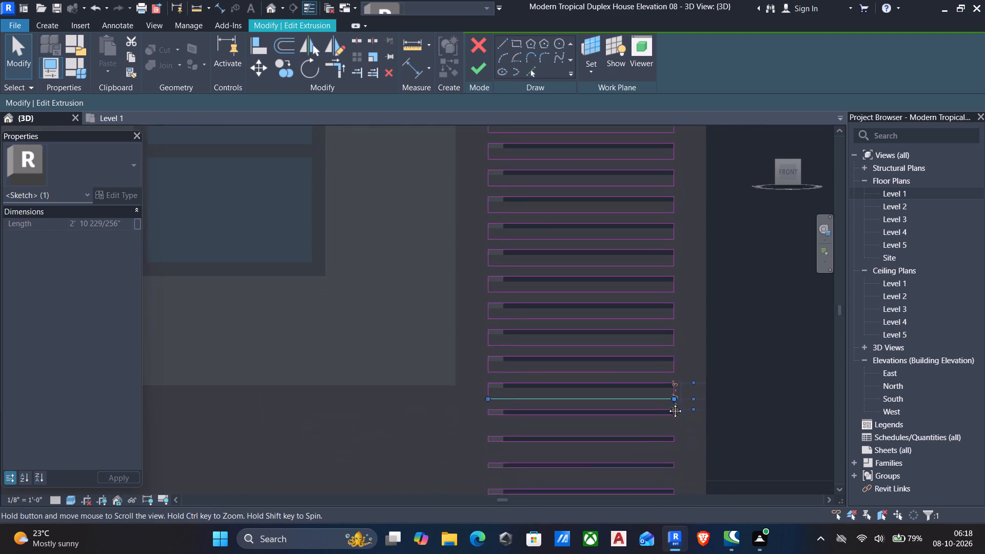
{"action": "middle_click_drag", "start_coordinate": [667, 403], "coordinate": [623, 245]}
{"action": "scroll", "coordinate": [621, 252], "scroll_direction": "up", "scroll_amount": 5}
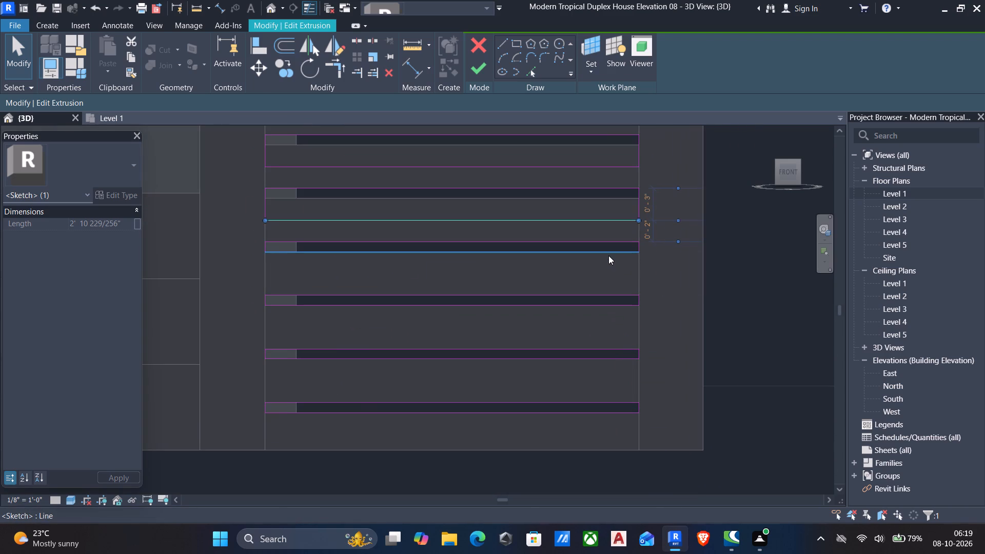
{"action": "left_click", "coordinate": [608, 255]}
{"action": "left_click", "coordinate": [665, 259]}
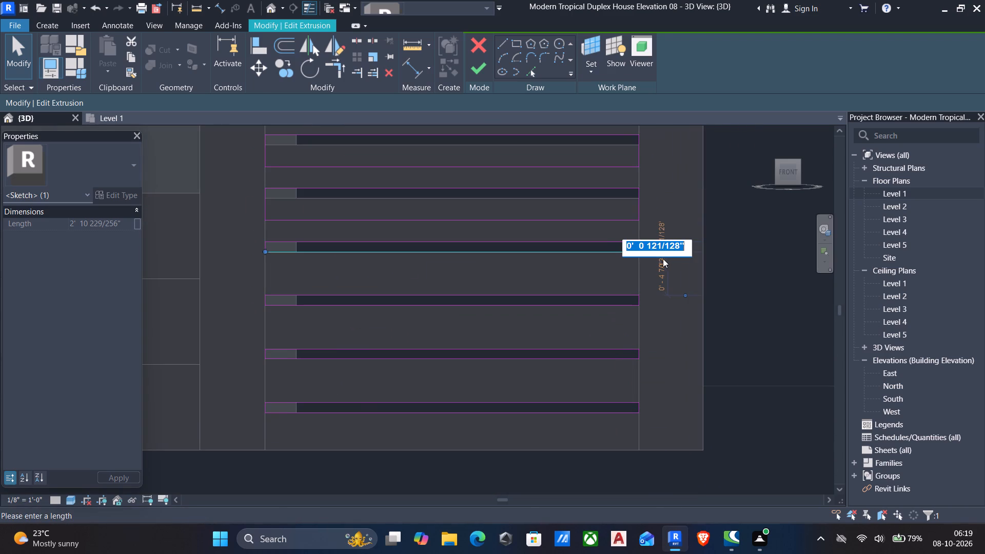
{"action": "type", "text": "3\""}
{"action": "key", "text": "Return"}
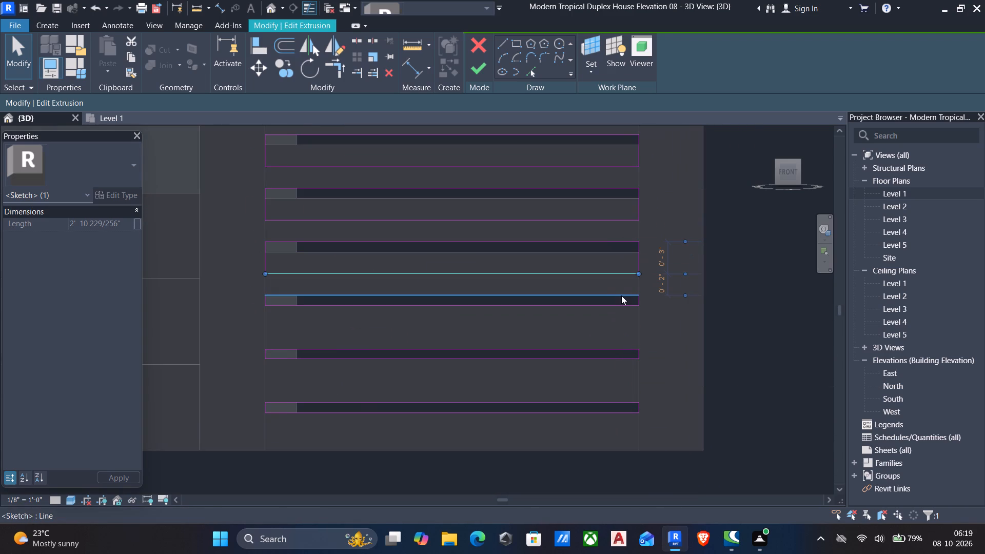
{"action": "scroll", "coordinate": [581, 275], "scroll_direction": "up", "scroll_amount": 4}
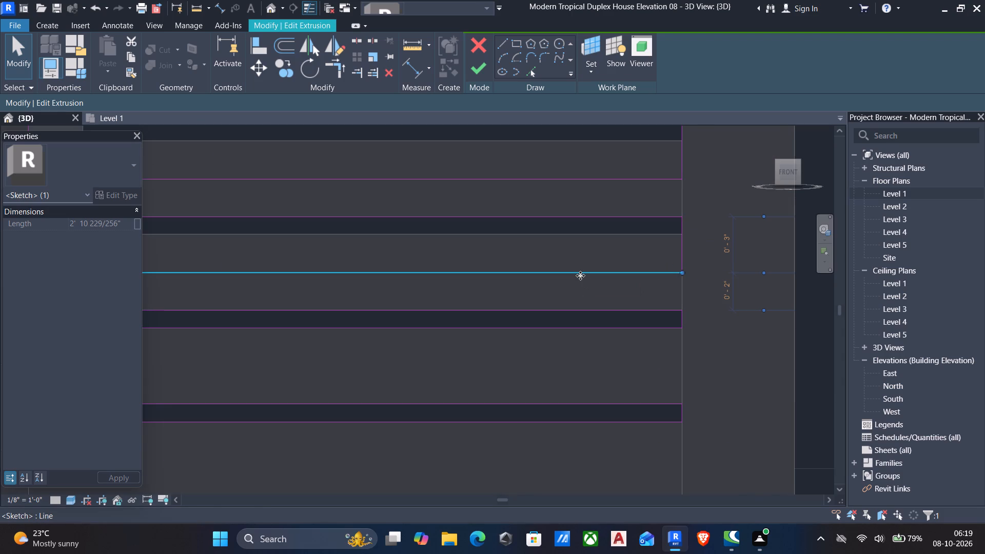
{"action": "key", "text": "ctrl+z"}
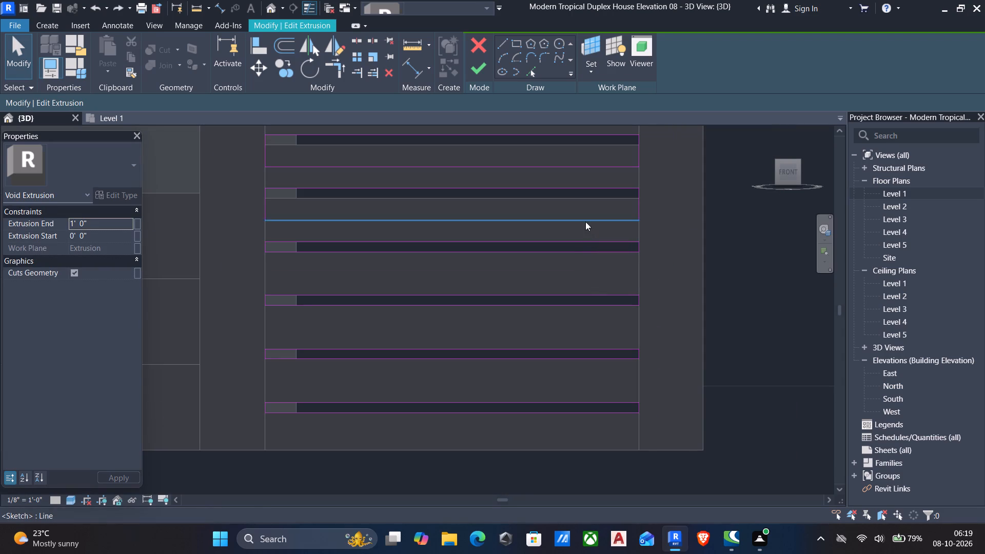
Set the twenty-first strip profile from the top to a height of 3" by moving its lower line.
{"action": "left_click", "coordinate": [623, 250]}
{"action": "scroll", "coordinate": [672, 273], "scroll_direction": "up", "scroll_amount": 5}
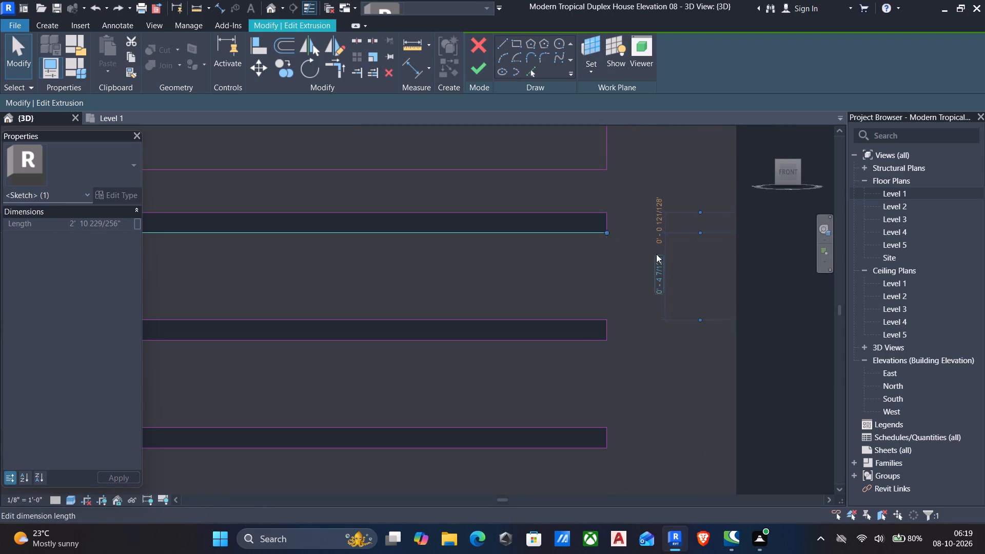
{"action": "scroll", "coordinate": [656, 224], "scroll_direction": "up", "scroll_amount": 4}
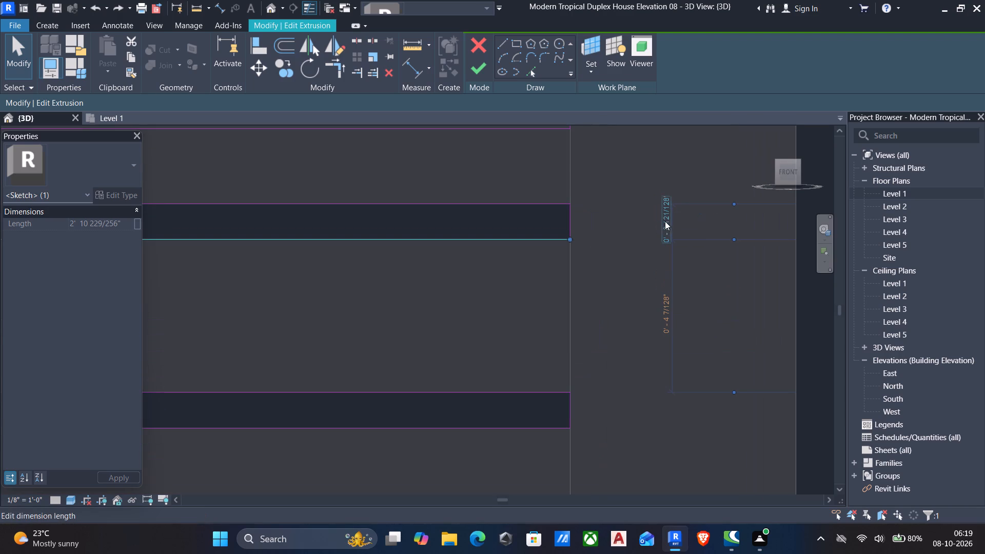
{"action": "left_click", "coordinate": [665, 221]}
{"action": "type", "text": "3\""}
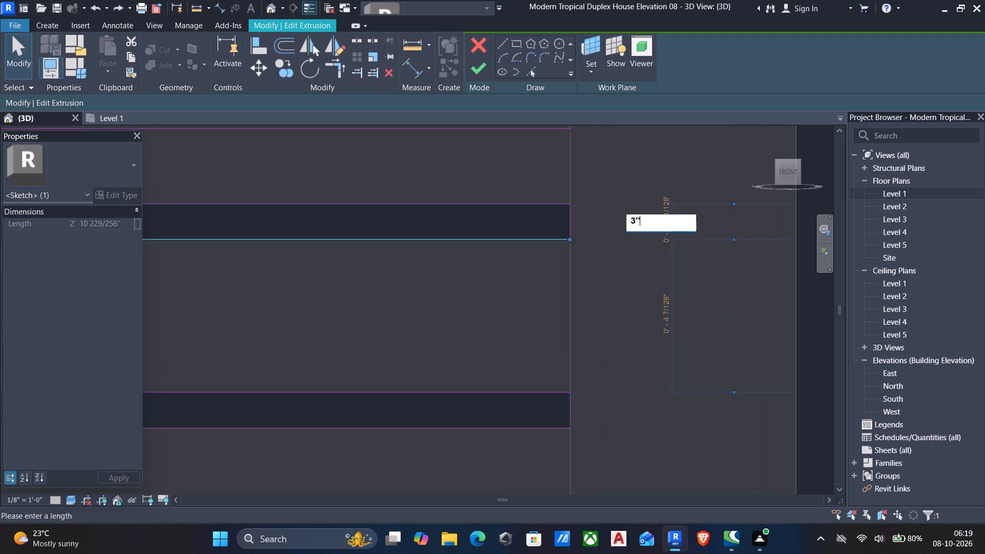
{"action": "key", "text": "Return"}
Set the twenty-second strip profile from the top to a height of 3" by moving its lower line.
{"action": "scroll", "coordinate": [642, 272], "scroll_direction": "down", "scroll_amount": 3}
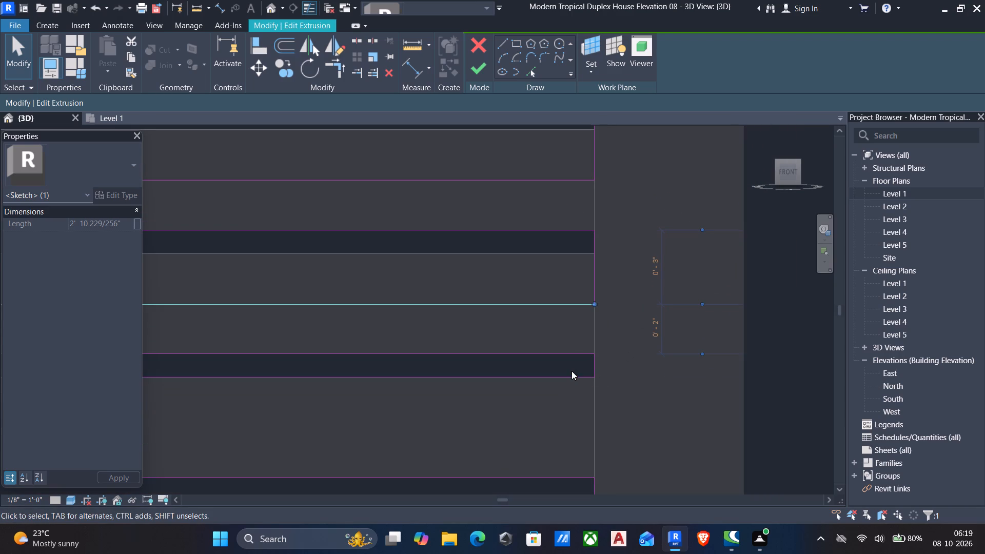
{"action": "left_click", "coordinate": [571, 377]}
{"action": "left_click", "coordinate": [614, 369]}
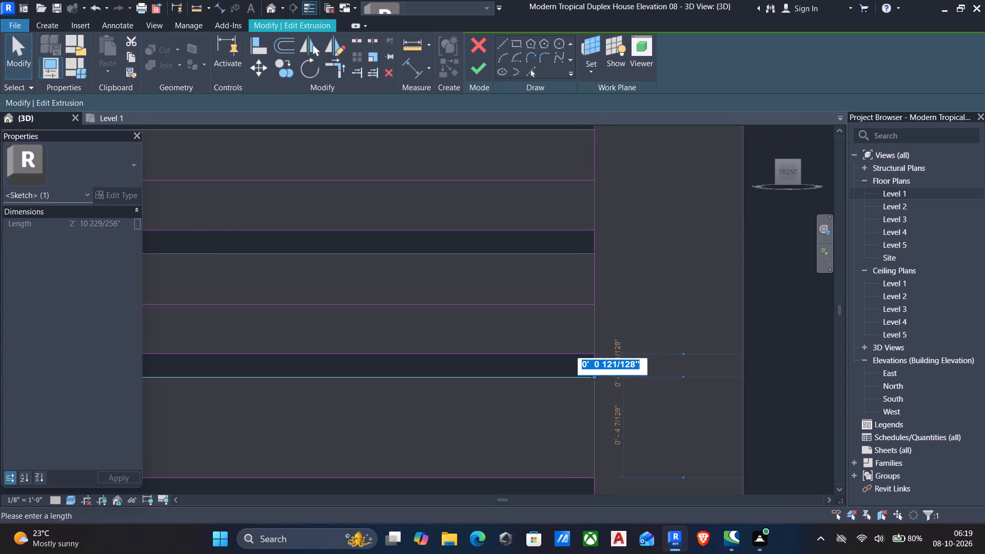
{"action": "type", "text": "3\""}
{"action": "key", "text": "Return"}
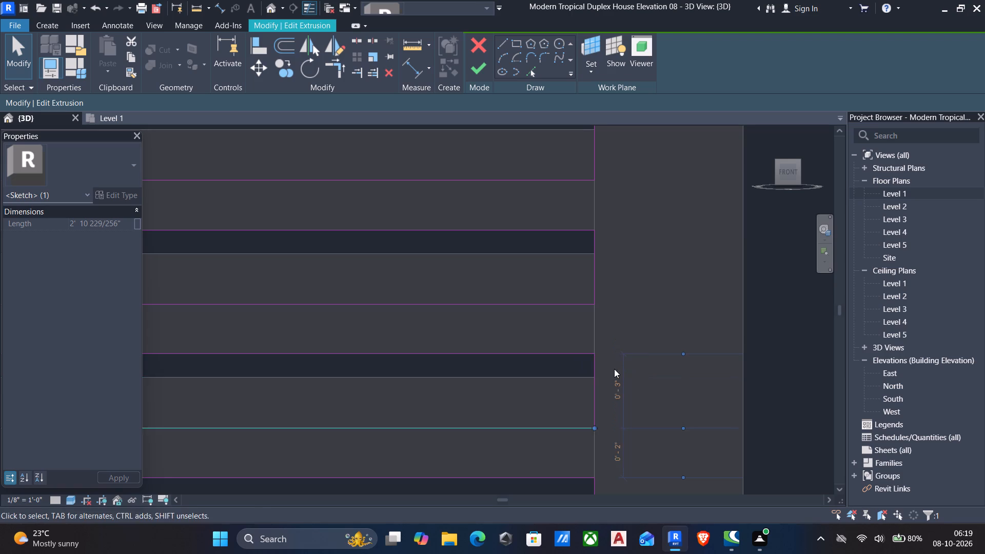
Set the twenty-third strip profile from the top to a height of 3" by moving its lower line.
{"action": "scroll", "coordinate": [617, 371], "scroll_direction": "down", "scroll_amount": 3}
{"action": "middle_click_drag", "start_coordinate": [631, 348], "coordinate": [660, 271]}
{"action": "scroll", "coordinate": [640, 375], "scroll_direction": "up", "scroll_amount": 3}
{"action": "left_click", "coordinate": [606, 382]}
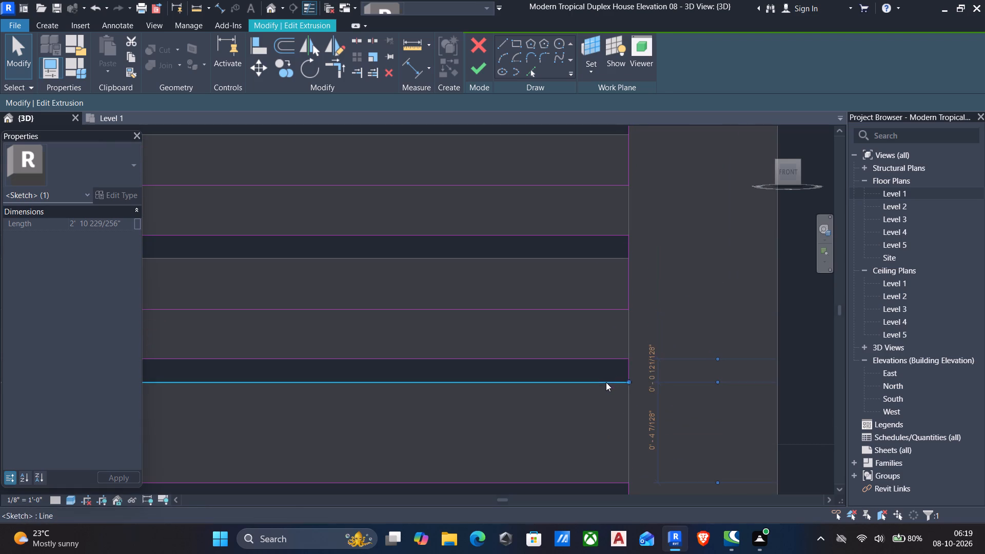
{"action": "left_click", "coordinate": [653, 369]}
{"action": "type", "text": "3\""}
{"action": "key", "text": "Return"}
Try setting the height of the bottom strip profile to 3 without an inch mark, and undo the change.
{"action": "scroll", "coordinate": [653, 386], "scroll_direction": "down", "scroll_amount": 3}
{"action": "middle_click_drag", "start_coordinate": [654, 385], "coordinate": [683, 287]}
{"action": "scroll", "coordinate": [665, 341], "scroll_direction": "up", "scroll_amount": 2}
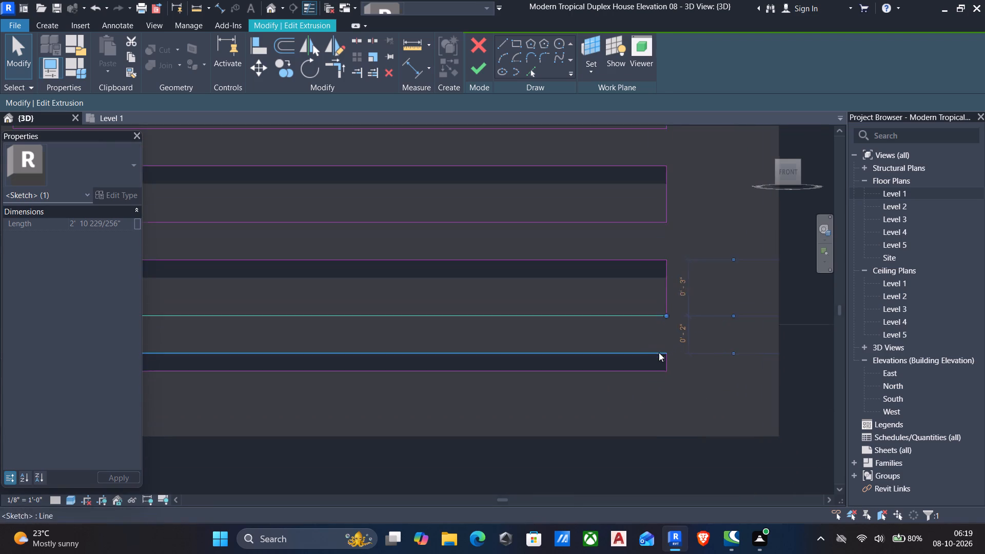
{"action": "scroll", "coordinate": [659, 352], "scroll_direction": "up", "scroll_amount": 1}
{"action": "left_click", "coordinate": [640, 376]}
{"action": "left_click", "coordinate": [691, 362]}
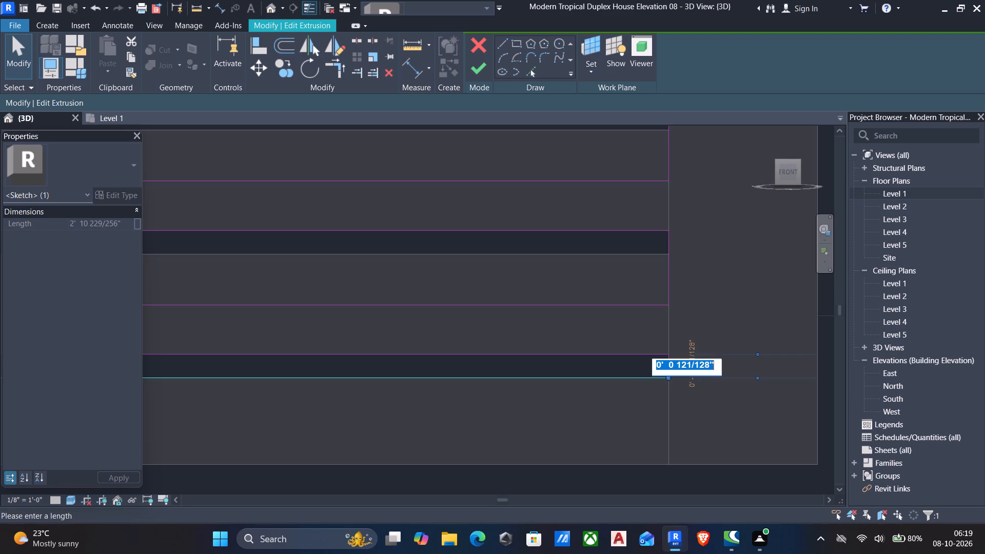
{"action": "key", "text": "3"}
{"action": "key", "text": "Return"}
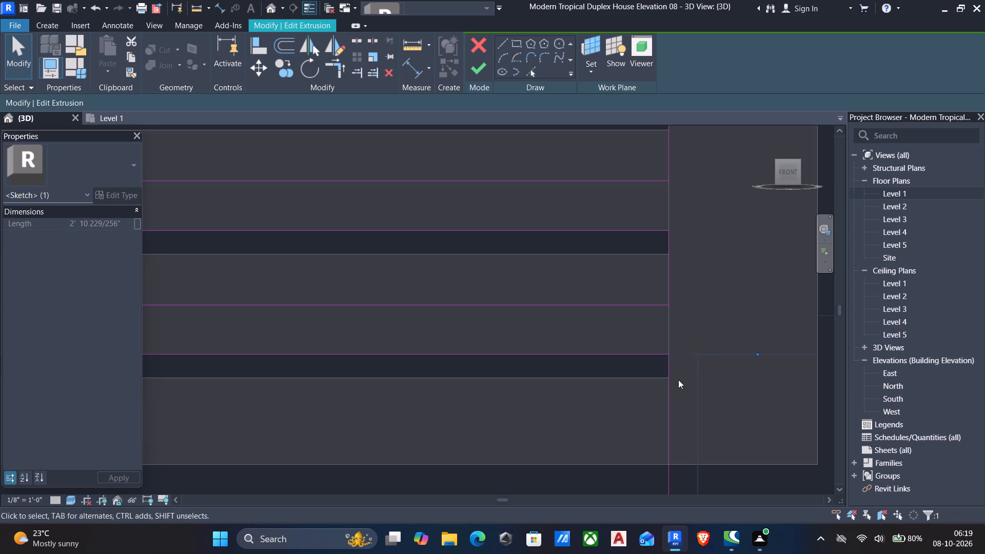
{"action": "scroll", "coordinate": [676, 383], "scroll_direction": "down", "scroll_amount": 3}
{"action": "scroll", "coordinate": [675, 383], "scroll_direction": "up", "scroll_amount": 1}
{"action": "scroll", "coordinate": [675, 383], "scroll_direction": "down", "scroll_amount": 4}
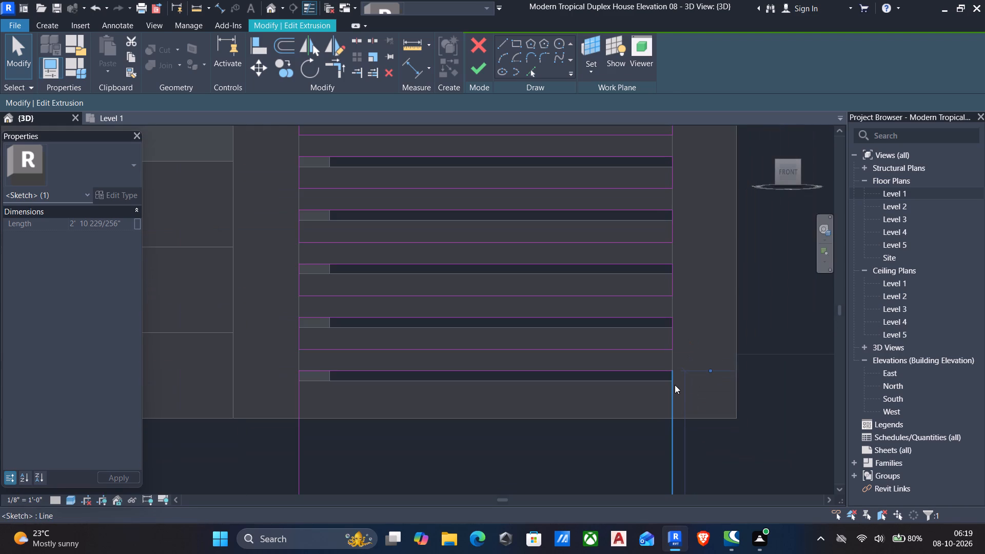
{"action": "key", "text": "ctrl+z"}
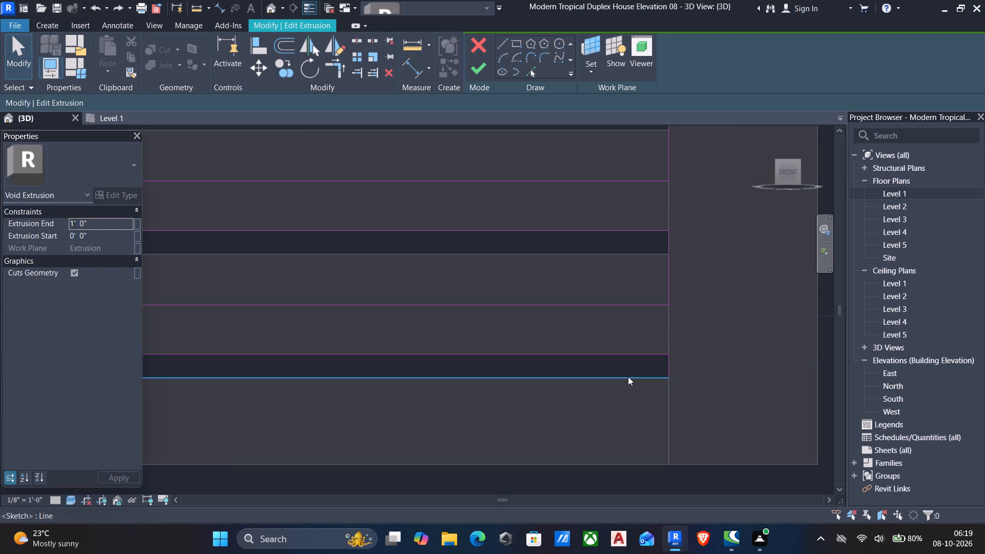
Set the bottom strip profile to a height of 3" by moving its lower line.
{"action": "left_click", "coordinate": [628, 377]}
{"action": "left_click", "coordinate": [691, 368]}
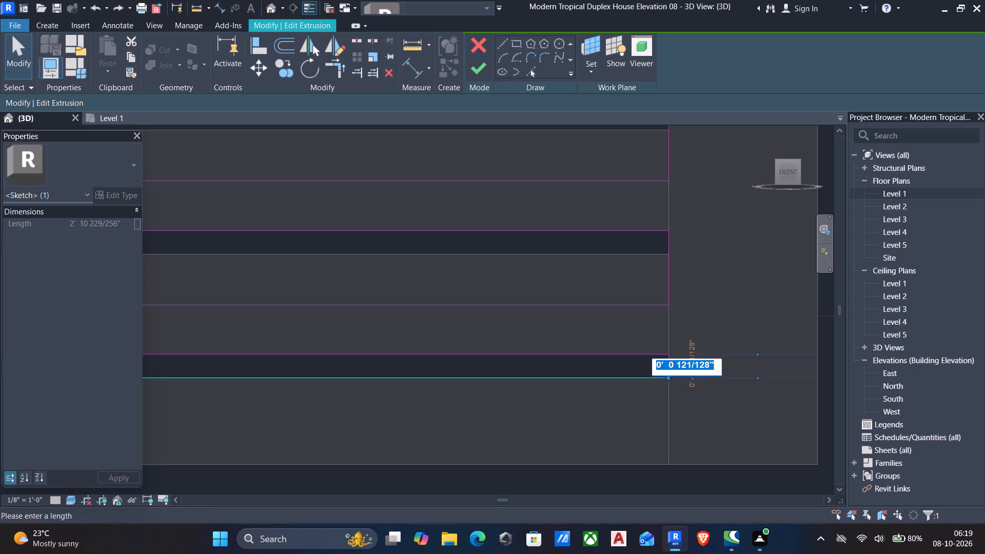
{"action": "key", "text": "3"}
{"action": "type", "text": "\"'"}
{"action": "key", "text": "Return"}
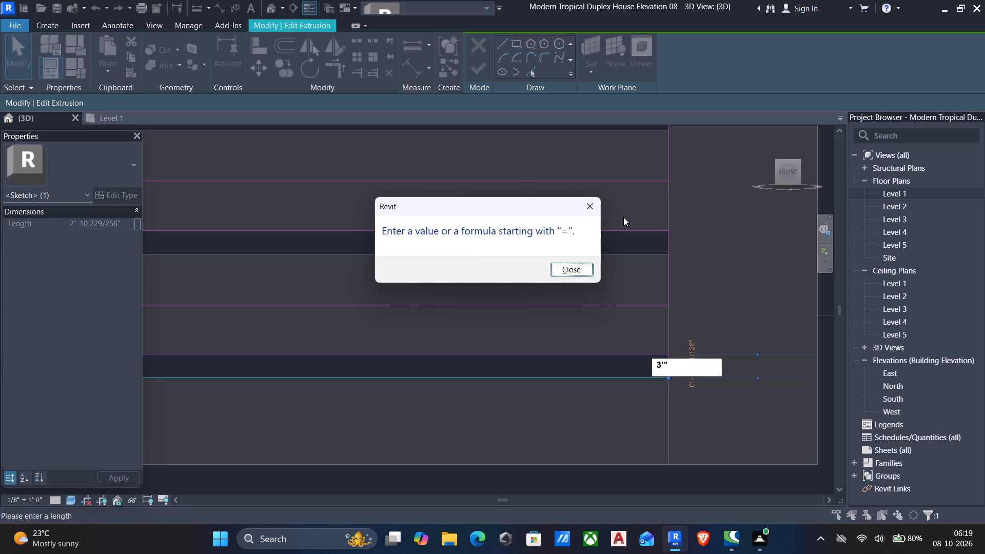
{"action": "left_click", "coordinate": [581, 266]}
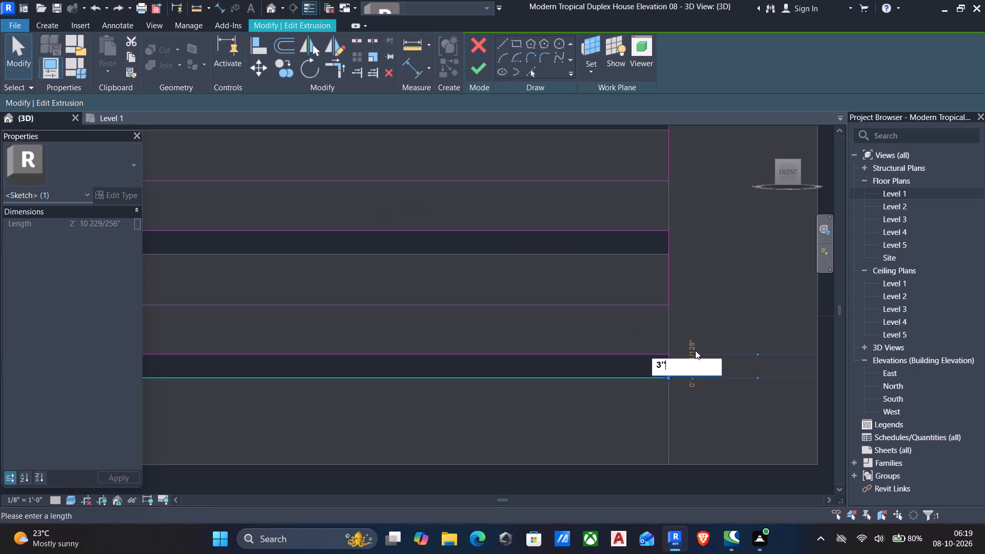
{"action": "key", "text": "BackSpace"}
{"action": "key", "text": "BackSpace"}
{"action": "key", "text": "BackSpace"}
{"action": "key", "text": "shift+quotedbl"}
{"action": "key", "text": "BackSpace"}
{"action": "key", "text": "BackSpace"}
{"action": "type", "text": "3\""}
{"action": "key", "text": "Return"}
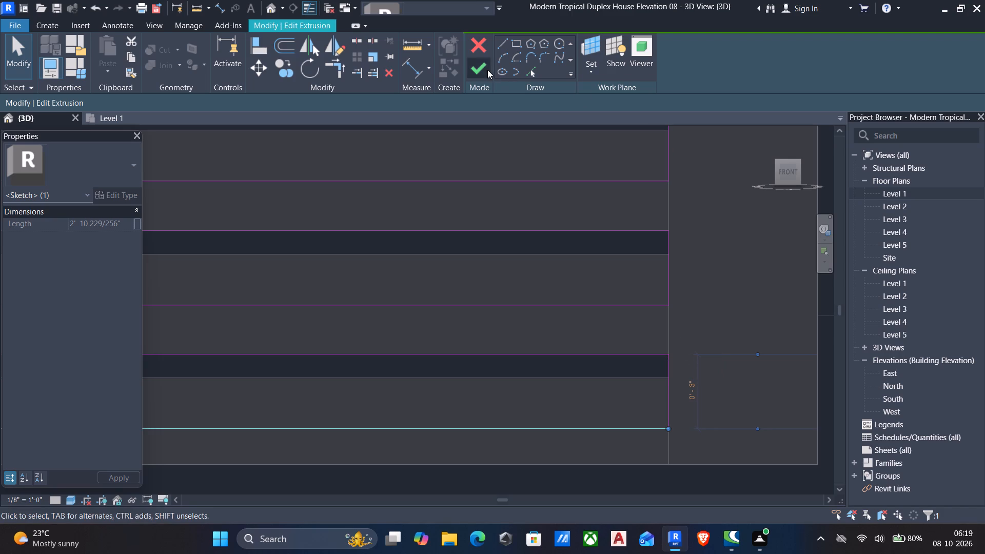
Finish the void extrusion's sketch edit and complete the in-place model of the slatted entrance panel.
{"action": "left_click", "coordinate": [486, 70]}
{"action": "scroll", "coordinate": [482, 142], "scroll_direction": "down", "scroll_amount": 9}
{"action": "middle_click_drag", "start_coordinate": [495, 249], "coordinate": [540, 384]}
{"action": "scroll", "coordinate": [538, 379], "scroll_direction": "down", "scroll_amount": 1}
{"action": "scroll", "coordinate": [544, 377], "scroll_direction": "up", "scroll_amount": 1}
{"action": "left_click", "coordinate": [696, 42]}
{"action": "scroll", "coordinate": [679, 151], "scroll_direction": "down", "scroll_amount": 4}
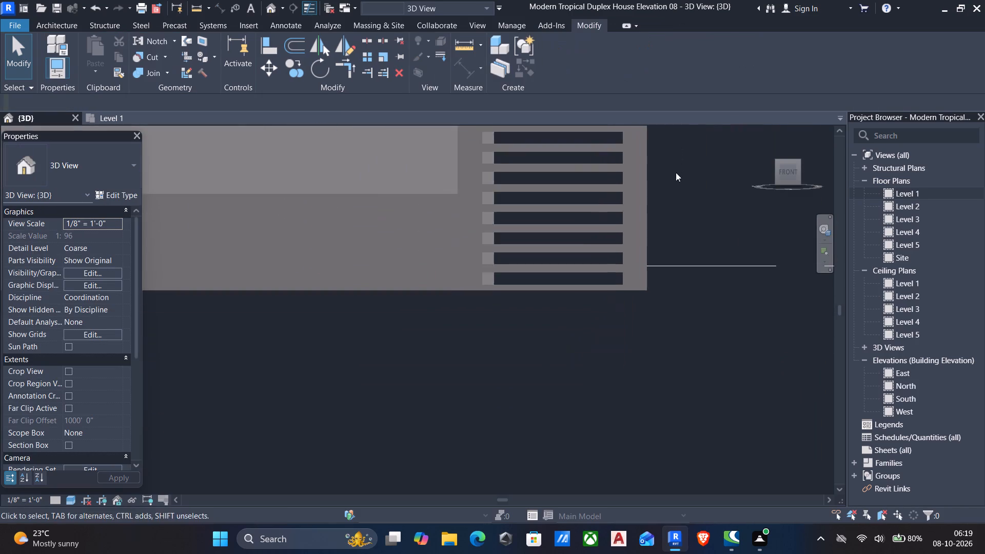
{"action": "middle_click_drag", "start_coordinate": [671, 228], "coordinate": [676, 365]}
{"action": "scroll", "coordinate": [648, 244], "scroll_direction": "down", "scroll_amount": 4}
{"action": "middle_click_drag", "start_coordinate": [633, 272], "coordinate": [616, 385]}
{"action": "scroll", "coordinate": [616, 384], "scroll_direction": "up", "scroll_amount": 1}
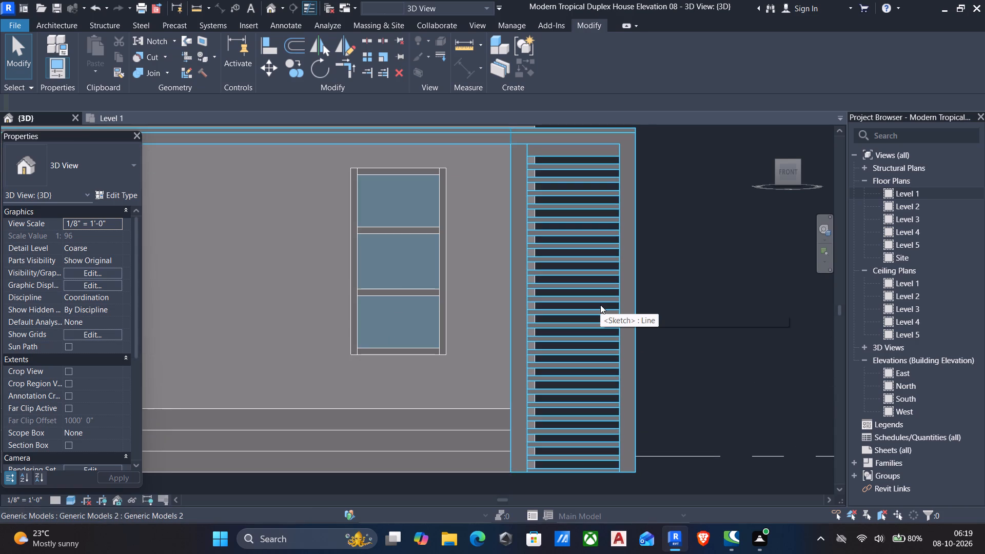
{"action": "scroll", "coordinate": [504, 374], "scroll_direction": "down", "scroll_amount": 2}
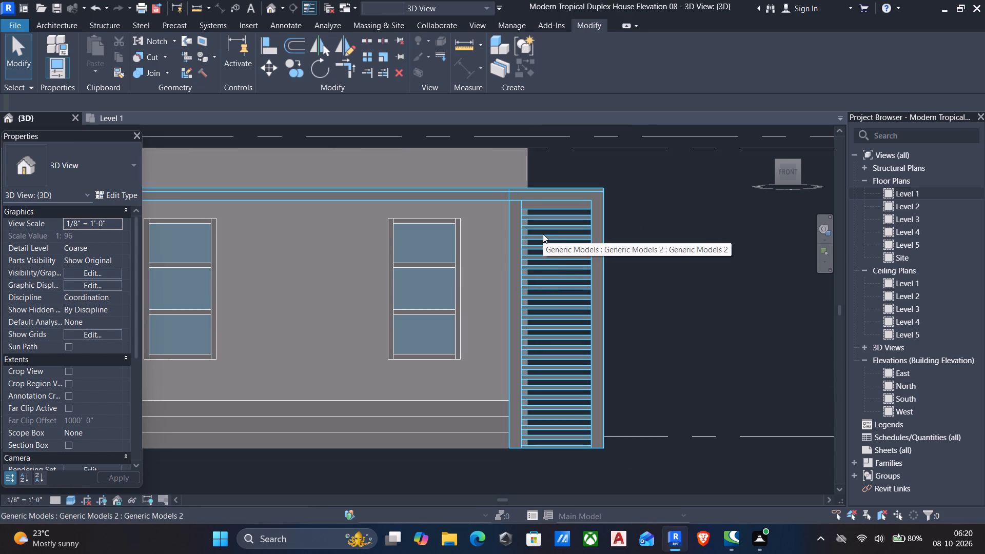
Open the porch frame's in-place model and edit the sketch of the thin solid strip extrusion along its top beam.
{"action": "scroll", "coordinate": [549, 243], "scroll_direction": "down", "scroll_amount": 3}
{"action": "scroll", "coordinate": [463, 256], "scroll_direction": "down", "scroll_amount": 2}
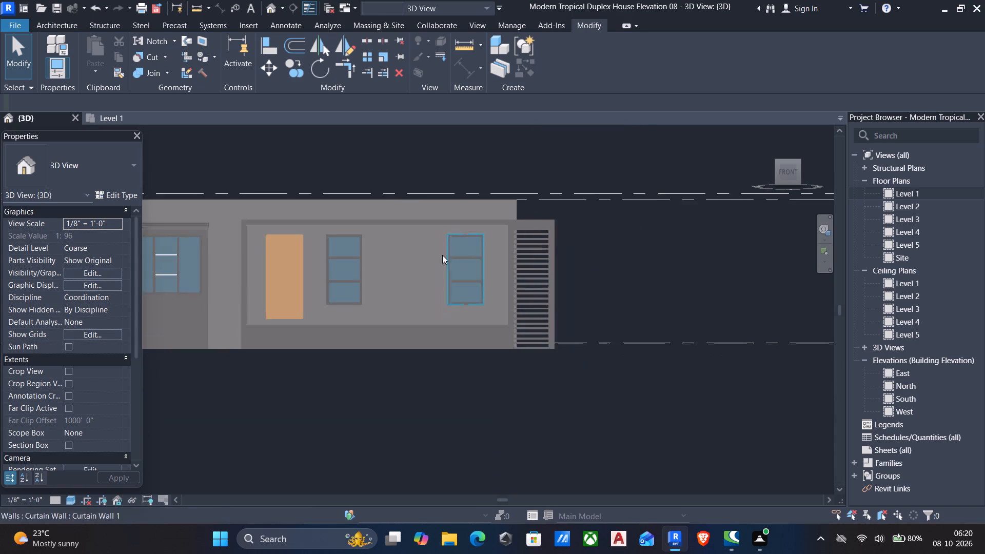
{"action": "scroll", "coordinate": [442, 255], "scroll_direction": "down", "scroll_amount": 1}
{"action": "scroll", "coordinate": [299, 214], "scroll_direction": "up", "scroll_amount": 10}
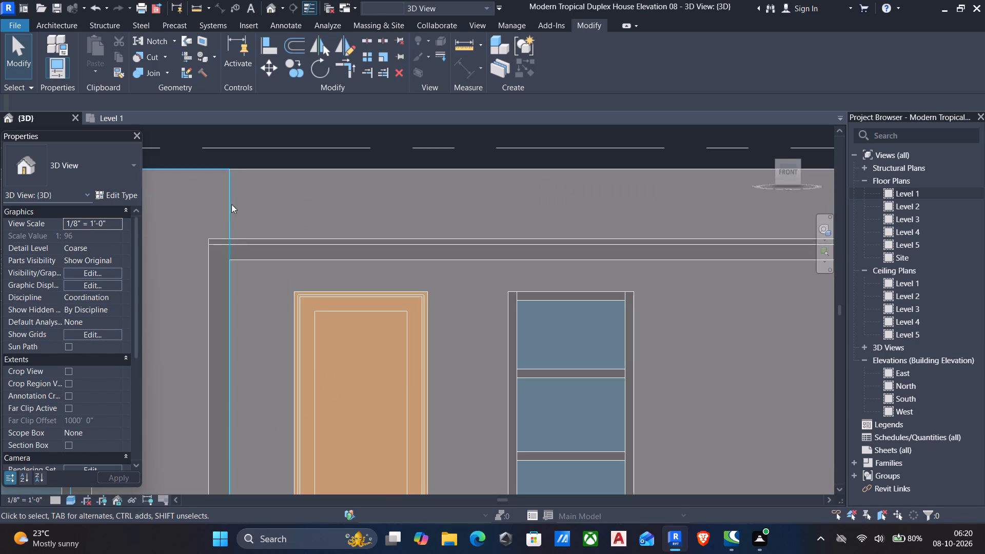
{"action": "left_click", "coordinate": [222, 237]}
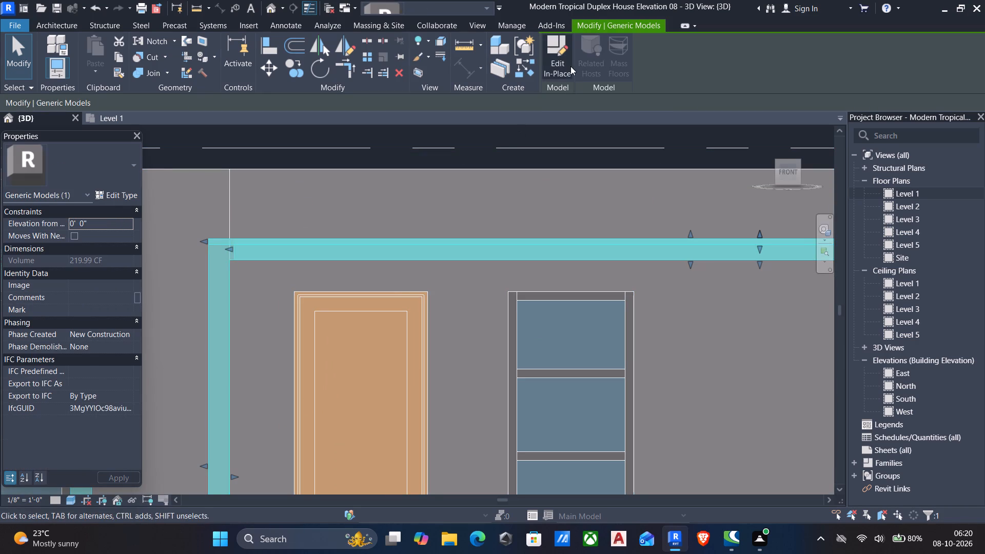
{"action": "left_click", "coordinate": [557, 57]}
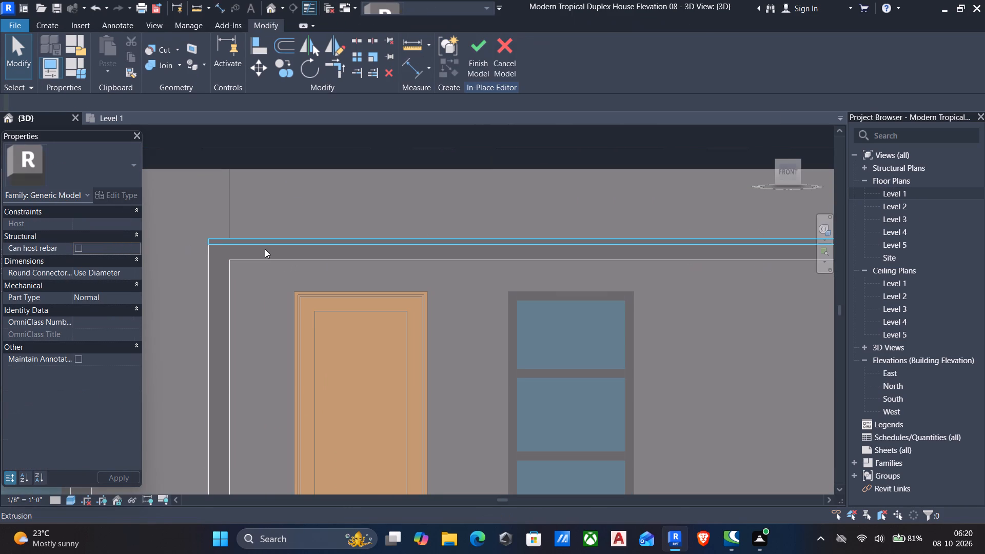
{"action": "left_click", "coordinate": [256, 243]}
{"action": "left_click", "coordinate": [477, 55]}
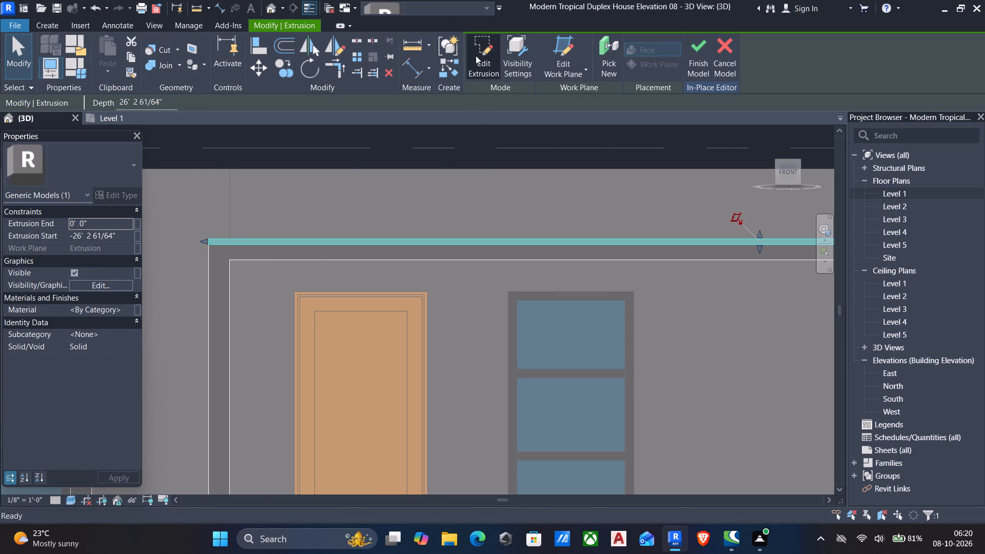
Move the bottom line of the top strip's profile down to make the profile 2 7/8" high.
{"action": "scroll", "coordinate": [277, 300], "scroll_direction": "down", "scroll_amount": 4}
{"action": "scroll", "coordinate": [277, 301], "scroll_direction": "up", "scroll_amount": 1}
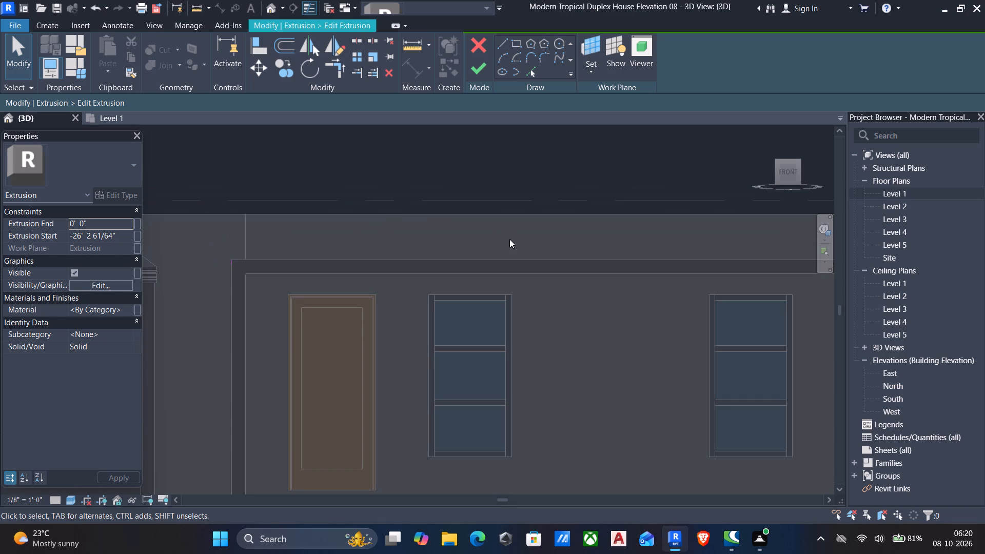
{"action": "scroll", "coordinate": [517, 254], "scroll_direction": "down", "scroll_amount": 5}
{"action": "middle_click_drag", "start_coordinate": [517, 264], "coordinate": [609, 289], "text": "shift"}
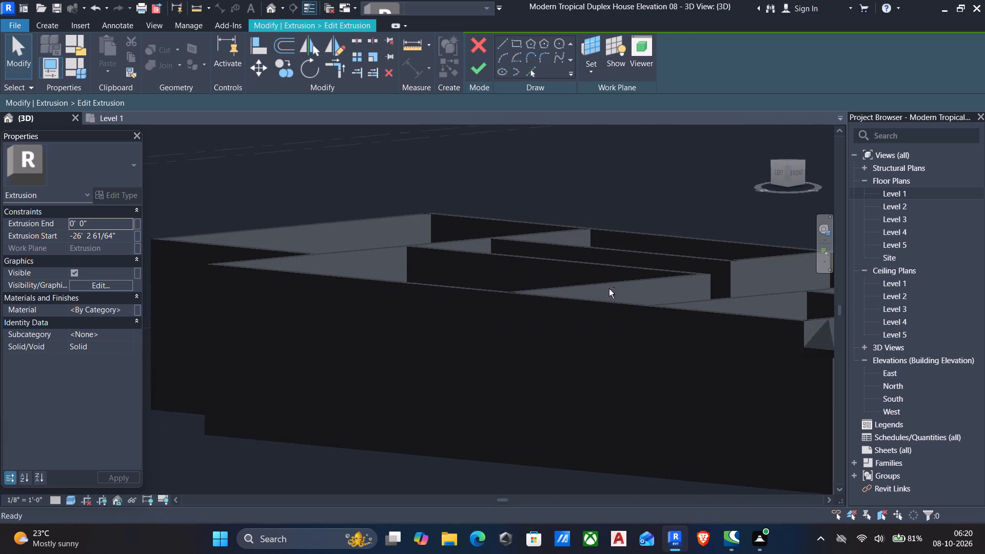
{"action": "middle_click_drag", "start_coordinate": [608, 289], "coordinate": [342, 276]}
{"action": "scroll", "coordinate": [712, 370], "scroll_direction": "up", "scroll_amount": 6}
{"action": "scroll", "coordinate": [745, 288], "scroll_direction": "up", "scroll_amount": 6}
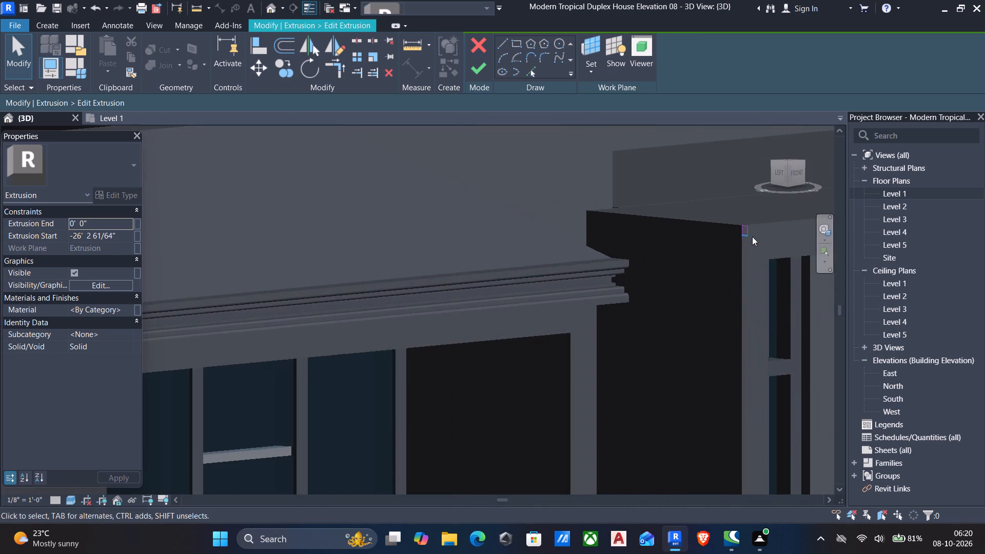
{"action": "scroll", "coordinate": [752, 235], "scroll_direction": "up", "scroll_amount": 6}
{"action": "left_click", "coordinate": [726, 238]}
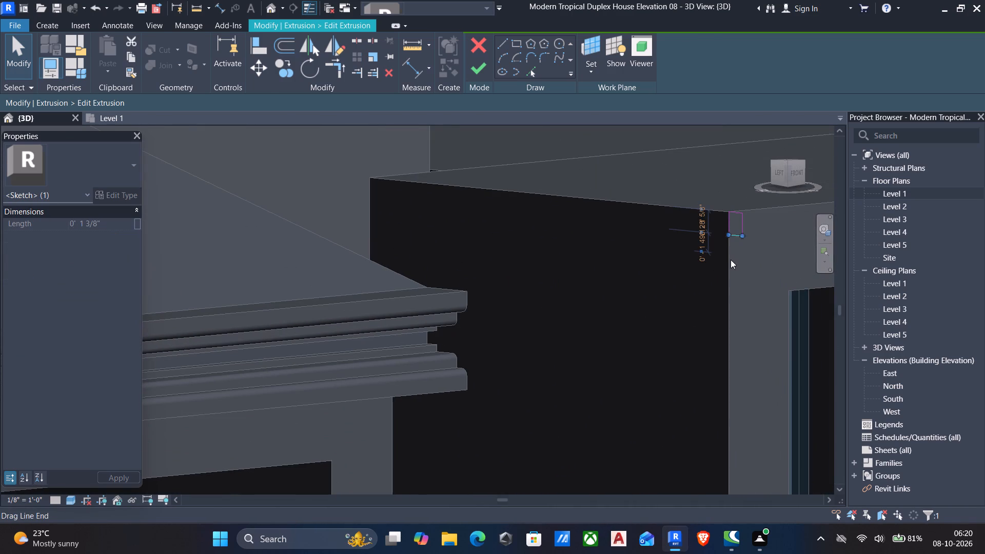
{"action": "key", "text": "Down"}
{"action": "key", "text": "Down"}
{"action": "key", "text": "Down"}
{"action": "key", "text": "Down"}
{"action": "key", "text": "Down"}
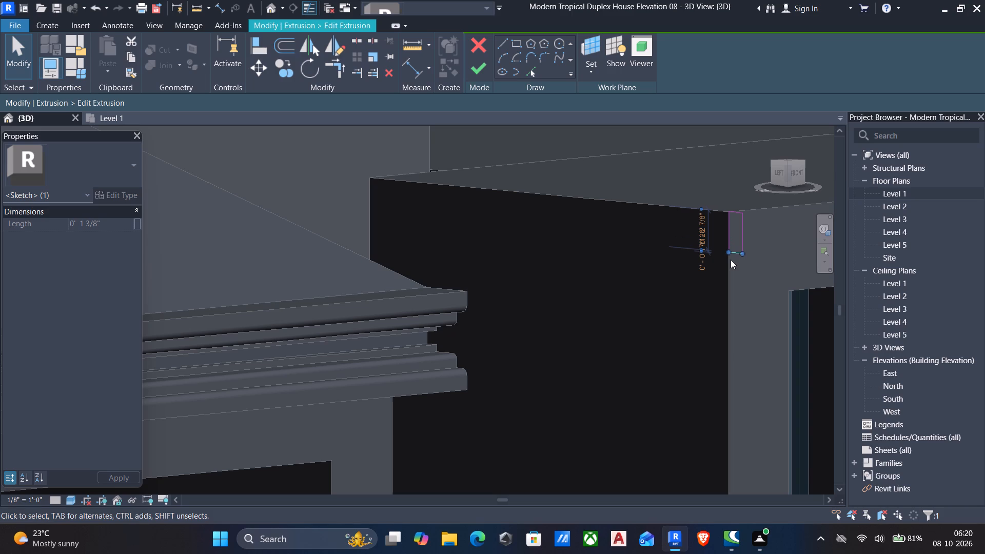
{"action": "key", "text": "Right"}
Widen the strip profile by moving its outer vertical line away from the porch frame, and finish the sketch and in-place model.
{"action": "left_click", "coordinate": [740, 235]}
{"action": "key", "text": "Right"}
{"action": "key", "text": "Right"}
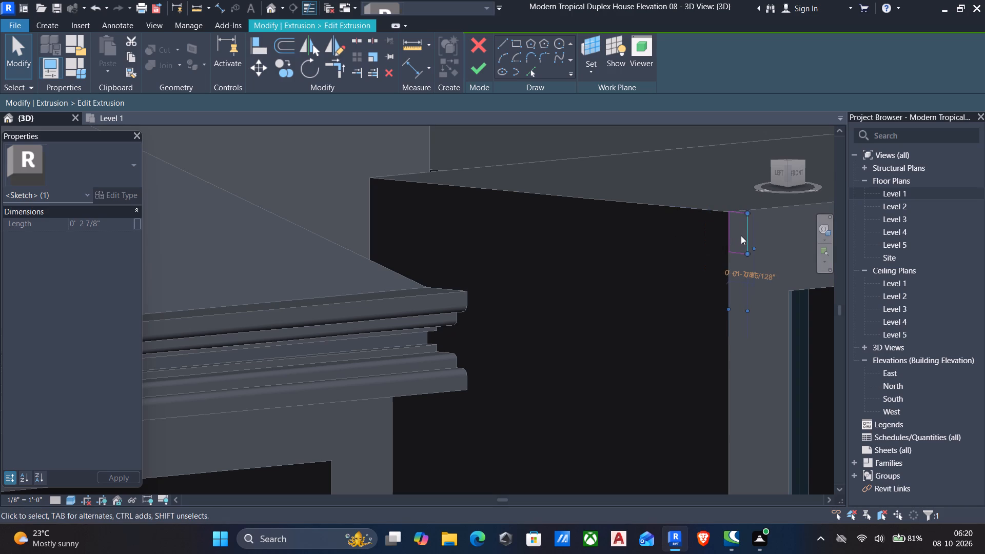
{"action": "left_click", "coordinate": [479, 63]}
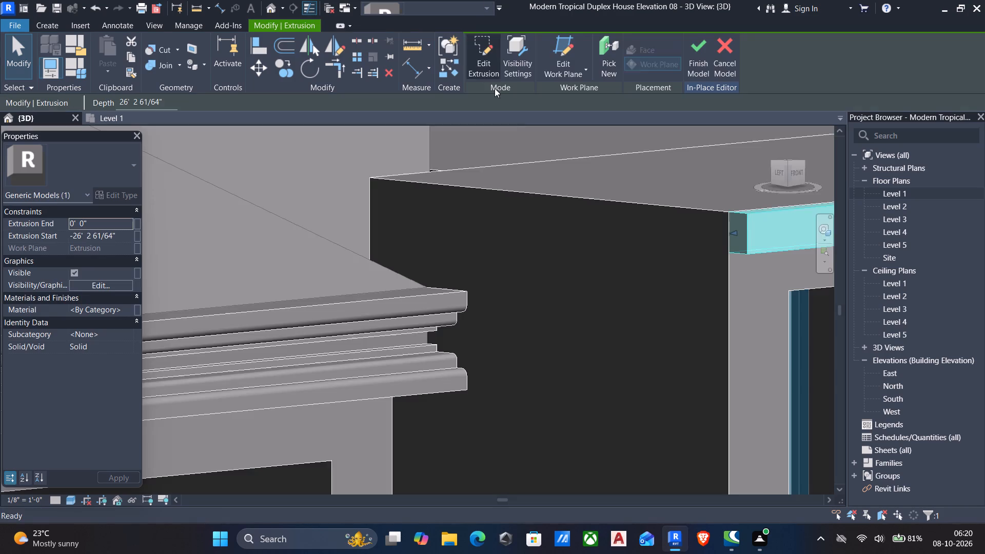
{"action": "scroll", "coordinate": [520, 122], "scroll_direction": "down", "scroll_amount": 5}
{"action": "scroll", "coordinate": [624, 172], "scroll_direction": "down", "scroll_amount": 9}
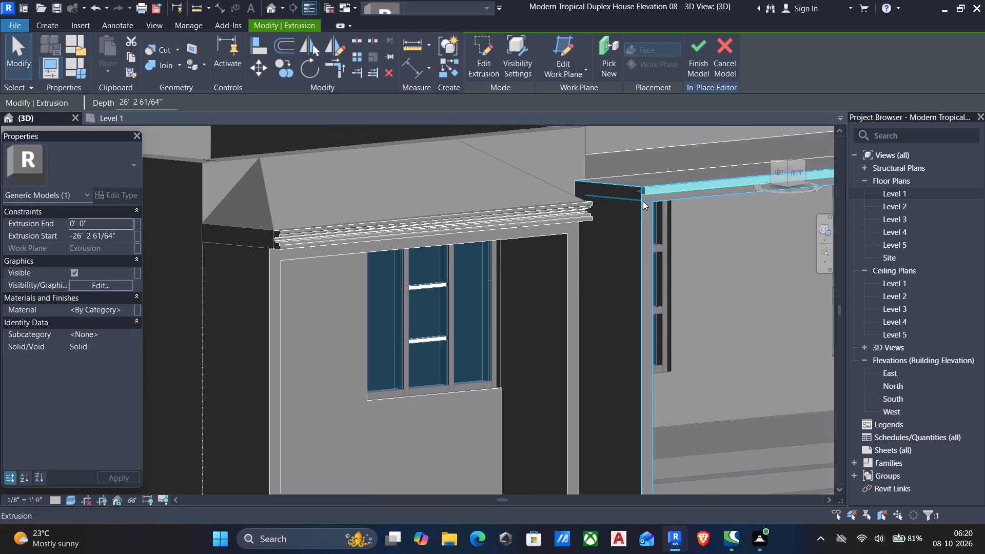
{"action": "key", "text": "Escape"}
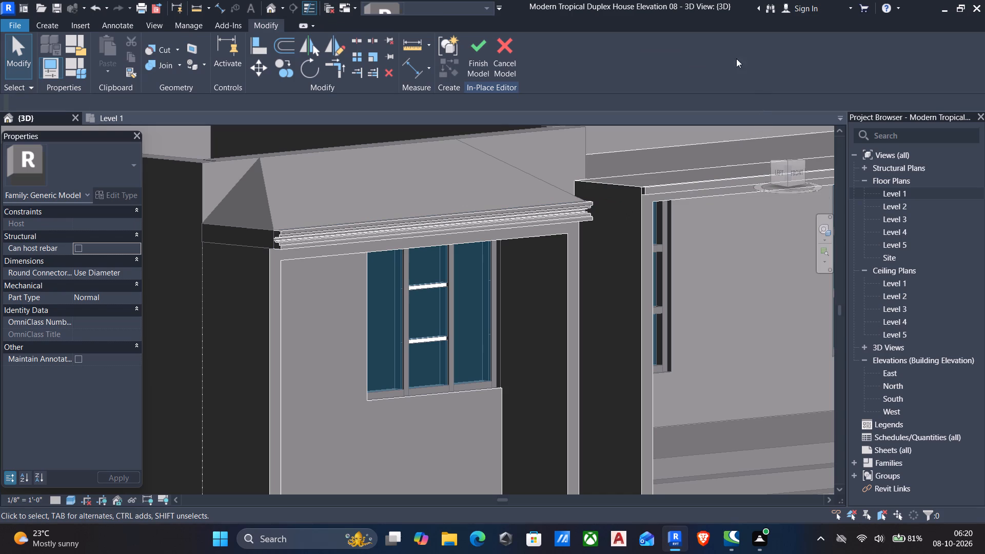
{"action": "left_click", "coordinate": [477, 50]}
Examine the front porch, slatted panel, small hipped roof and wall tops from several angles.
{"action": "scroll", "coordinate": [594, 201], "scroll_direction": "down", "scroll_amount": 5}
{"action": "middle_click_drag", "start_coordinate": [599, 228], "coordinate": [537, 247]}
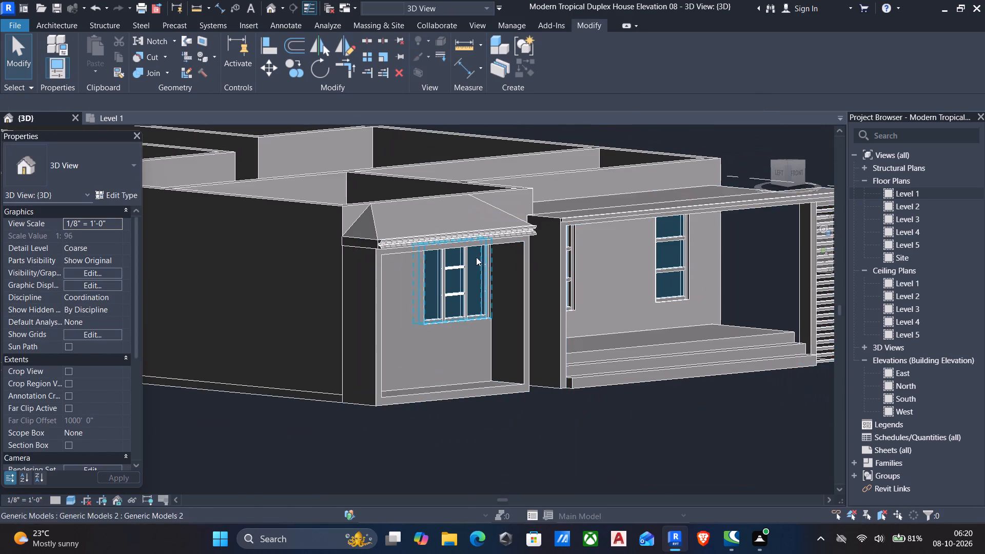
{"action": "scroll", "coordinate": [527, 261], "scroll_direction": "down", "scroll_amount": 4}
{"action": "middle_click_drag", "start_coordinate": [514, 274], "coordinate": [444, 283], "text": "shift"}
{"action": "middle_click_drag", "start_coordinate": [437, 291], "coordinate": [532, 258]}
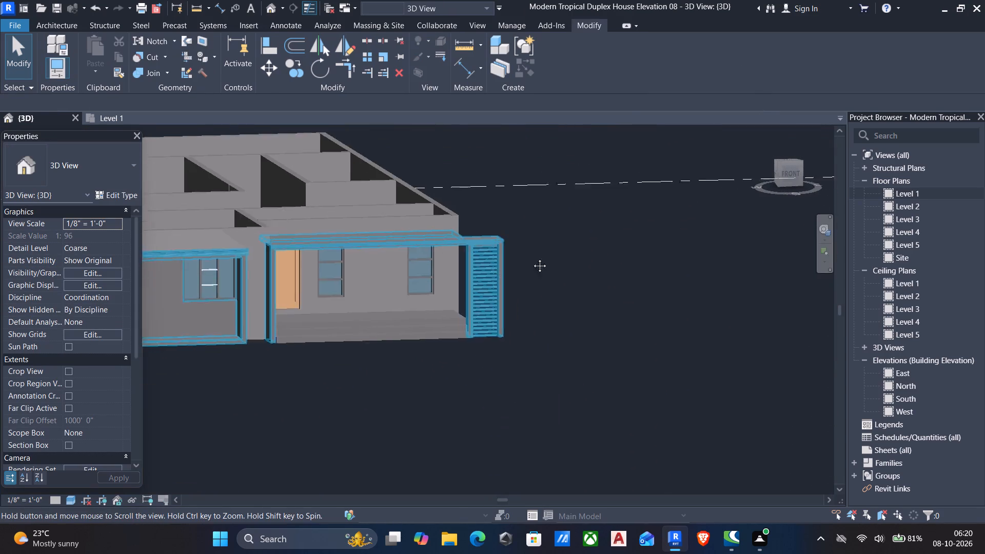
{"action": "middle_click_drag", "start_coordinate": [532, 258], "coordinate": [606, 264]}
{"action": "scroll", "coordinate": [527, 249], "scroll_direction": "up", "scroll_amount": 6}
{"action": "scroll", "coordinate": [477, 206], "scroll_direction": "down", "scroll_amount": 6}
{"action": "middle_click_drag", "start_coordinate": [491, 222], "coordinate": [682, 237]}
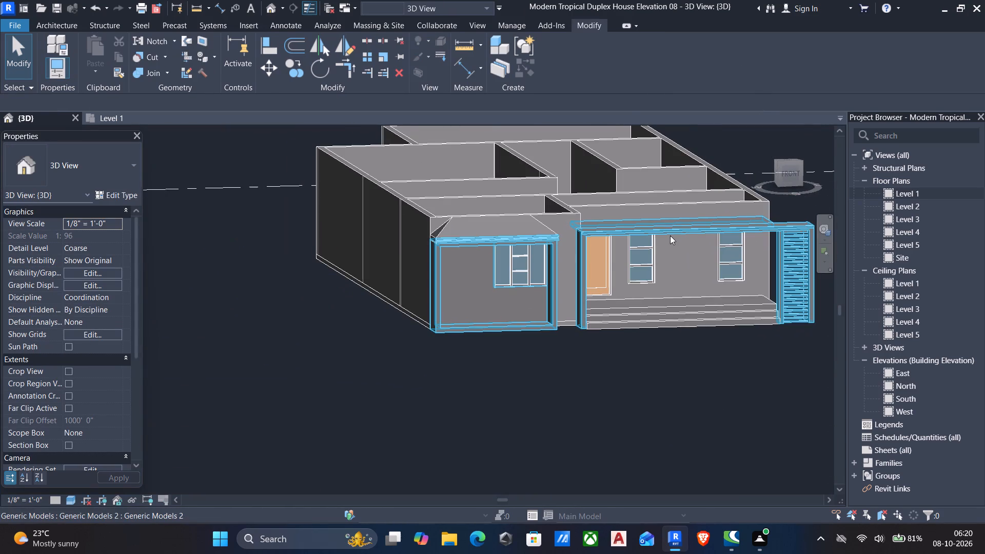
{"action": "scroll", "coordinate": [507, 217], "scroll_direction": "up", "scroll_amount": 6}
{"action": "scroll", "coordinate": [418, 241], "scroll_direction": "up", "scroll_amount": 6}
{"action": "scroll", "coordinate": [417, 250], "scroll_direction": "down", "scroll_amount": 5}
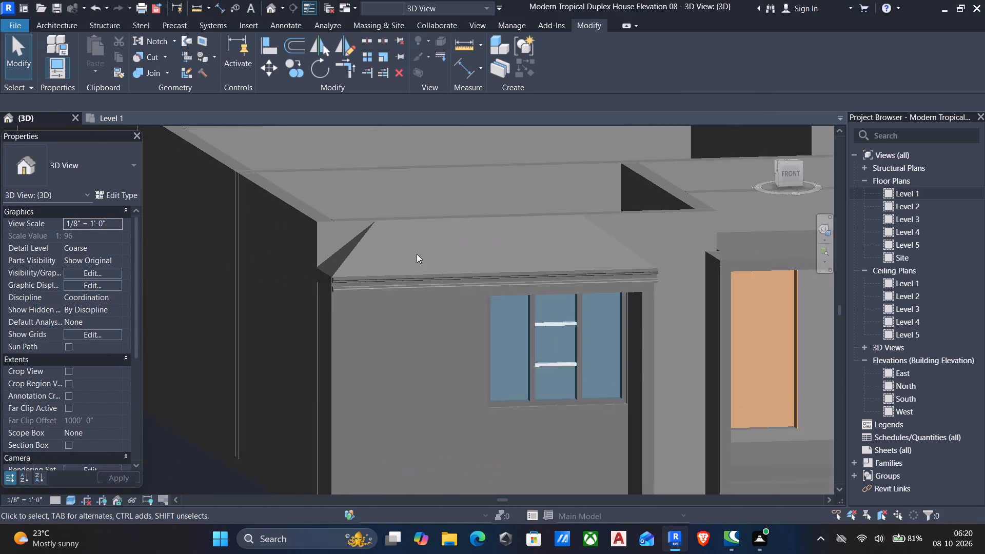
{"action": "middle_click_drag", "start_coordinate": [437, 260], "coordinate": [501, 266]}
{"action": "scroll", "coordinate": [501, 266], "scroll_direction": "up", "scroll_amount": 6}
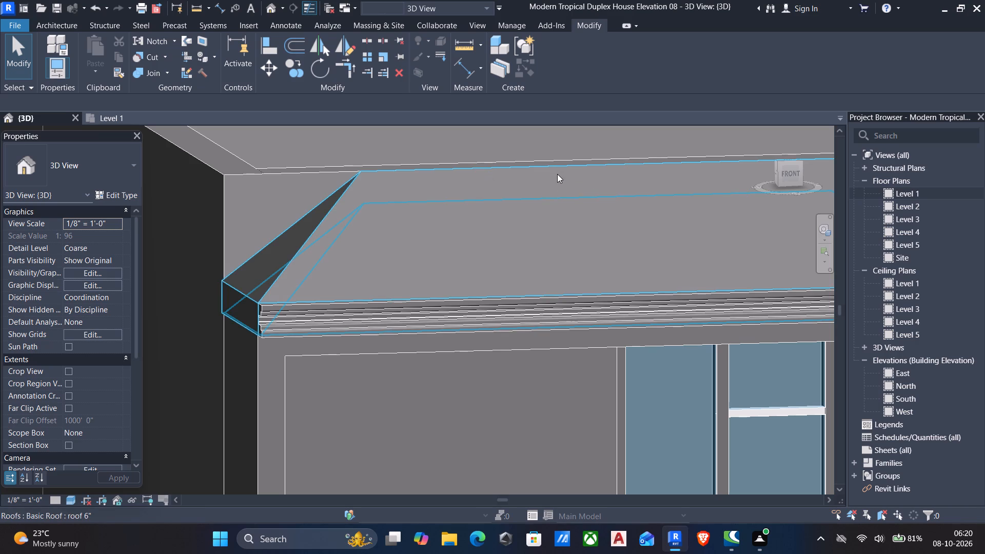
{"action": "scroll", "coordinate": [557, 175], "scroll_direction": "down", "scroll_amount": 5}
{"action": "middle_click_drag", "start_coordinate": [563, 200], "coordinate": [419, 352]}
{"action": "scroll", "coordinate": [486, 338], "scroll_direction": "down", "scroll_amount": 4}
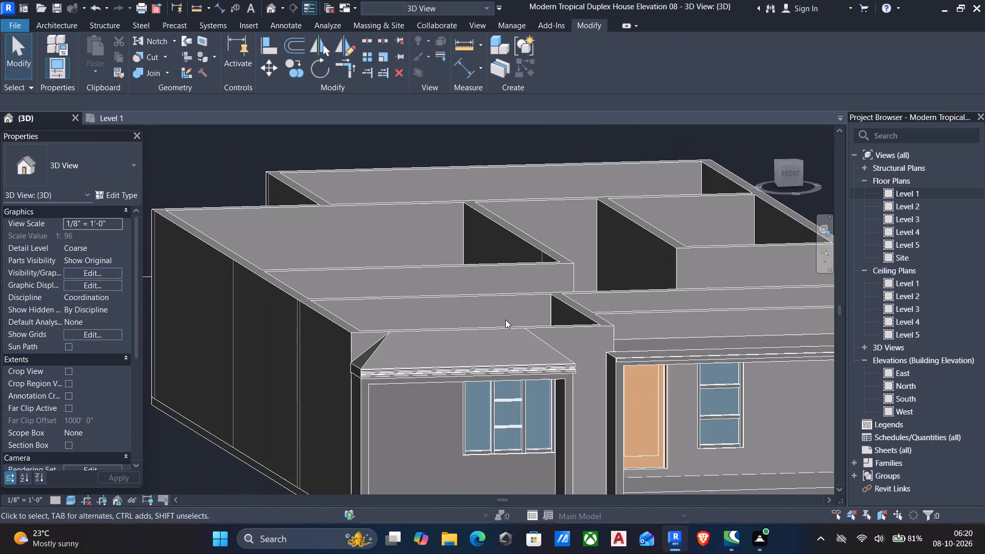
{"action": "middle_click_drag", "start_coordinate": [505, 320], "coordinate": [465, 321]}
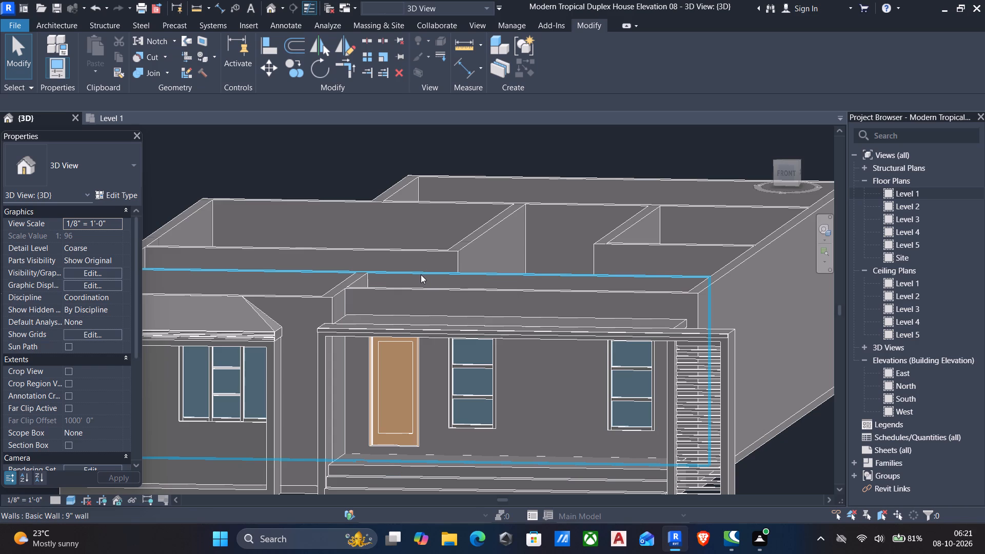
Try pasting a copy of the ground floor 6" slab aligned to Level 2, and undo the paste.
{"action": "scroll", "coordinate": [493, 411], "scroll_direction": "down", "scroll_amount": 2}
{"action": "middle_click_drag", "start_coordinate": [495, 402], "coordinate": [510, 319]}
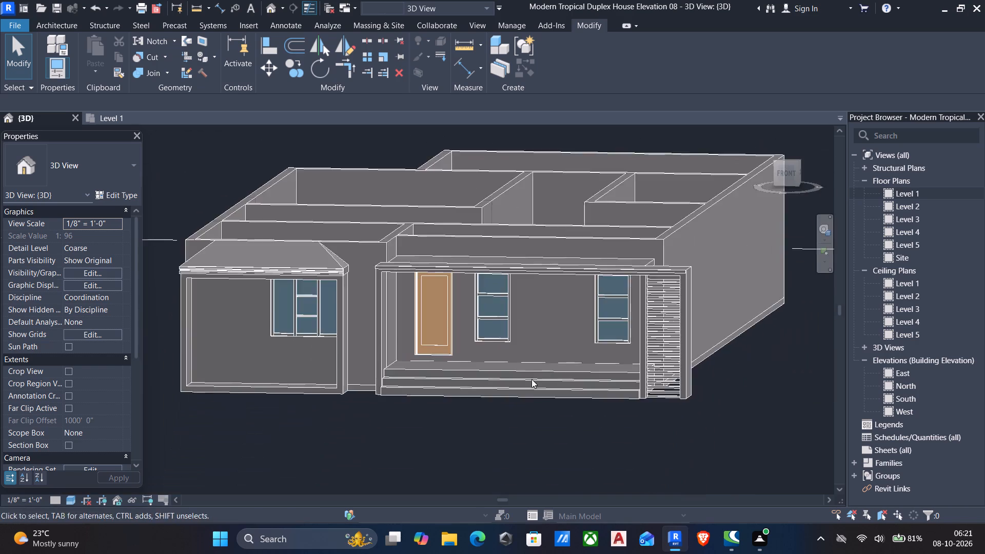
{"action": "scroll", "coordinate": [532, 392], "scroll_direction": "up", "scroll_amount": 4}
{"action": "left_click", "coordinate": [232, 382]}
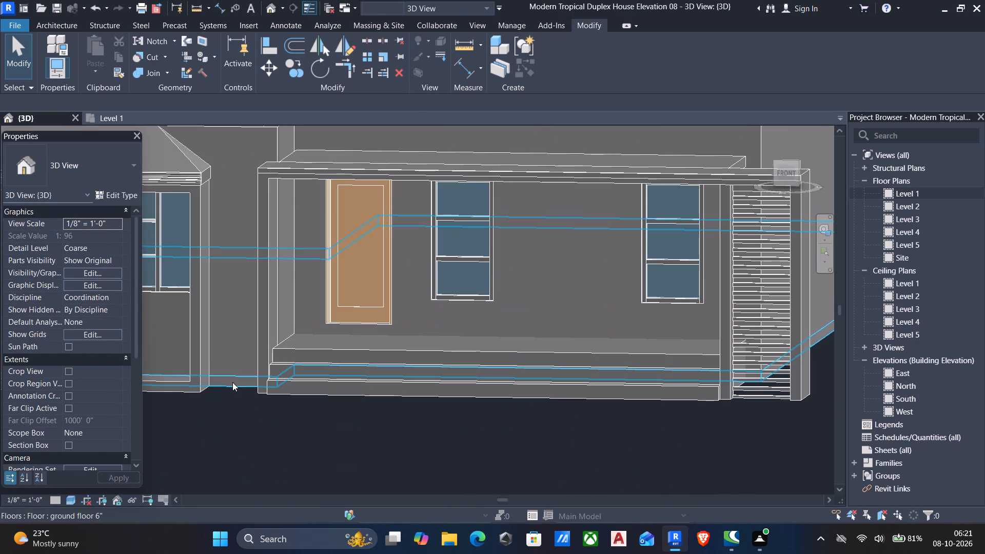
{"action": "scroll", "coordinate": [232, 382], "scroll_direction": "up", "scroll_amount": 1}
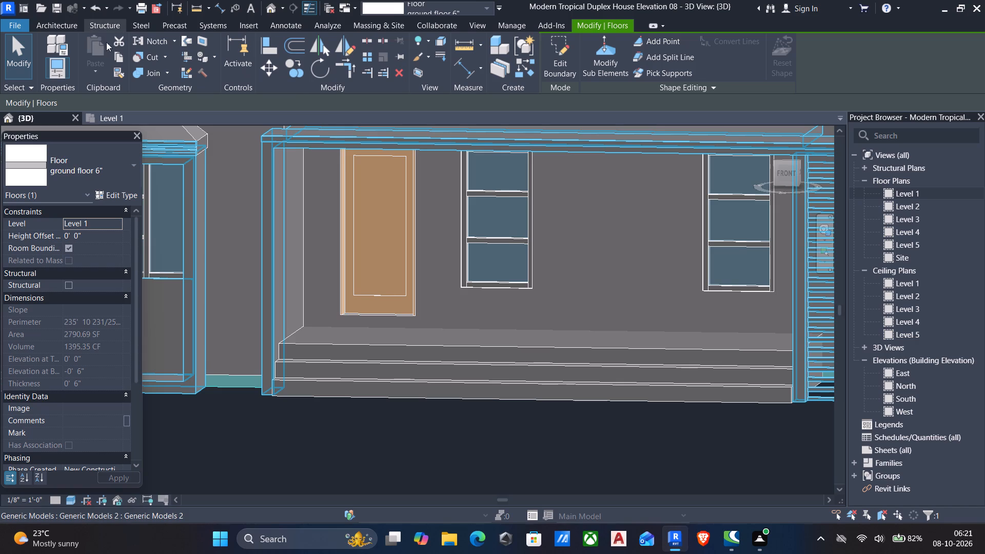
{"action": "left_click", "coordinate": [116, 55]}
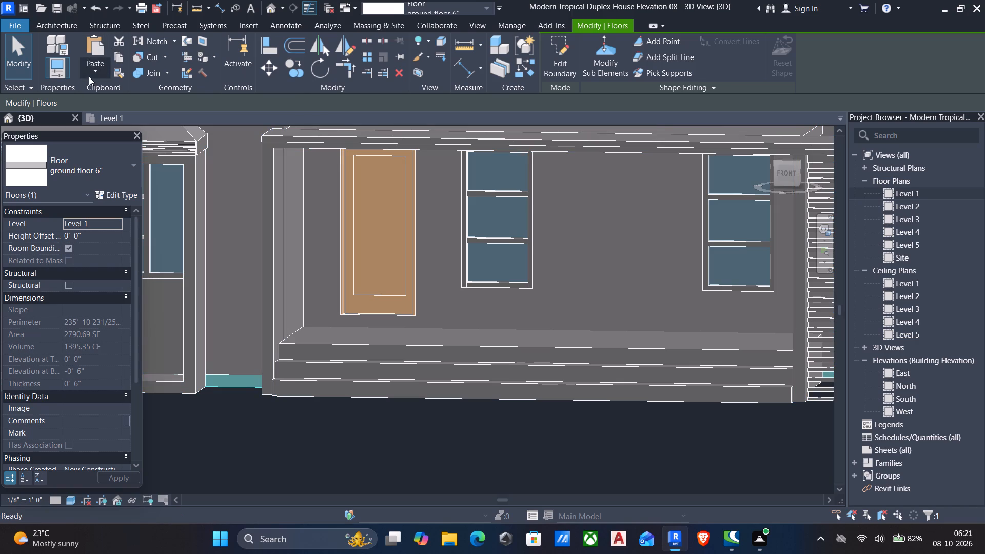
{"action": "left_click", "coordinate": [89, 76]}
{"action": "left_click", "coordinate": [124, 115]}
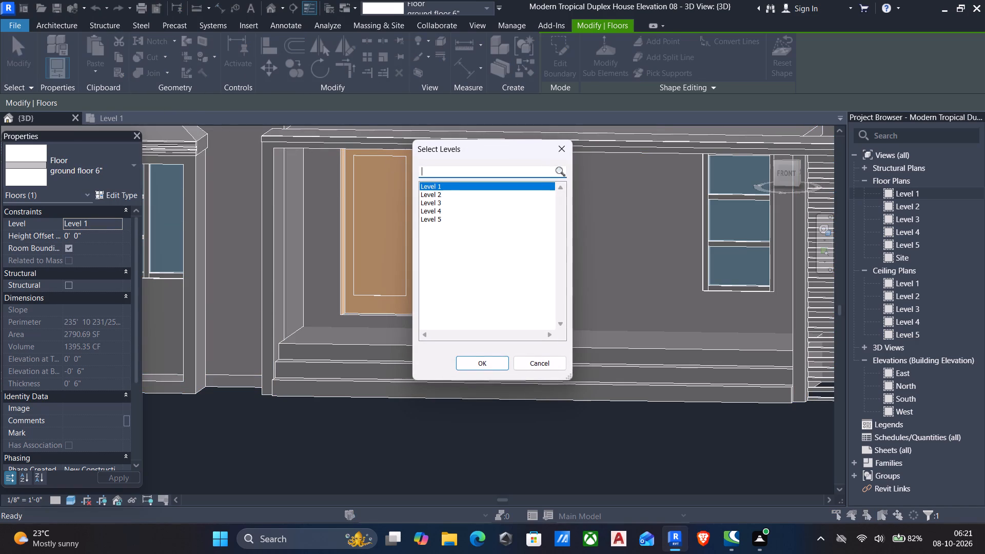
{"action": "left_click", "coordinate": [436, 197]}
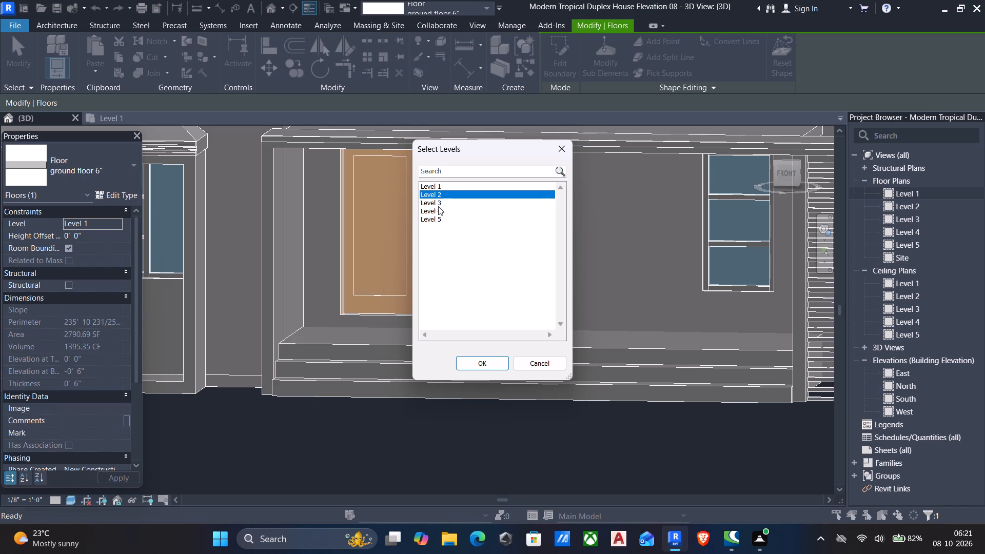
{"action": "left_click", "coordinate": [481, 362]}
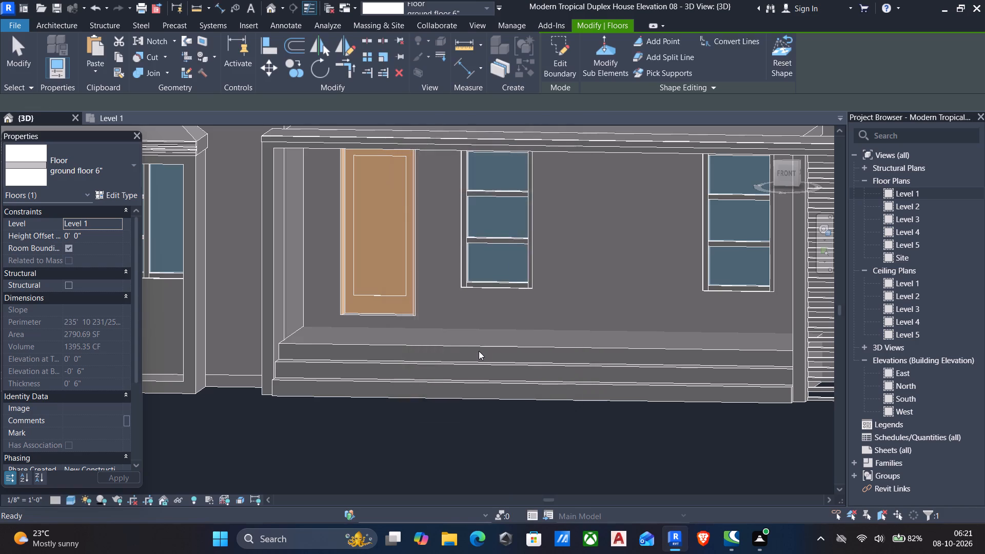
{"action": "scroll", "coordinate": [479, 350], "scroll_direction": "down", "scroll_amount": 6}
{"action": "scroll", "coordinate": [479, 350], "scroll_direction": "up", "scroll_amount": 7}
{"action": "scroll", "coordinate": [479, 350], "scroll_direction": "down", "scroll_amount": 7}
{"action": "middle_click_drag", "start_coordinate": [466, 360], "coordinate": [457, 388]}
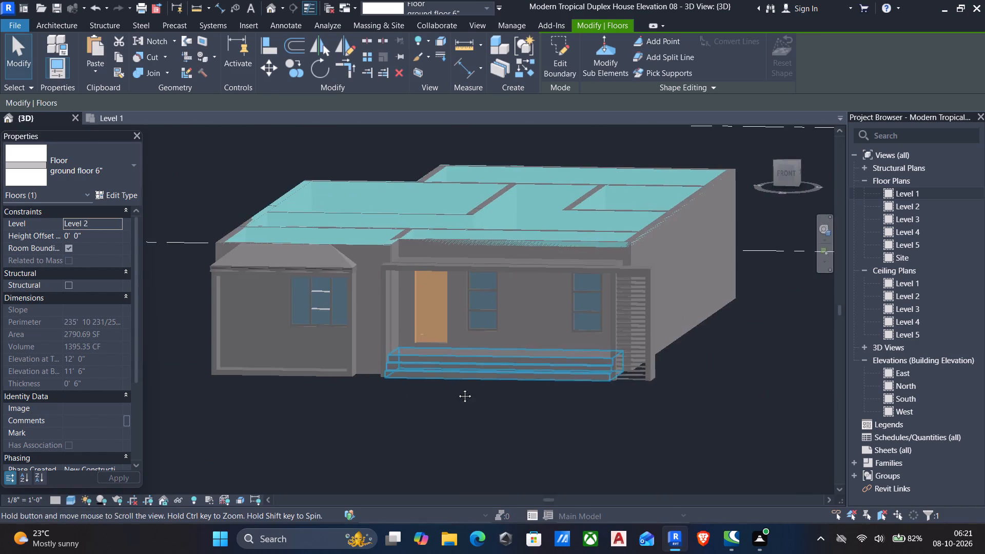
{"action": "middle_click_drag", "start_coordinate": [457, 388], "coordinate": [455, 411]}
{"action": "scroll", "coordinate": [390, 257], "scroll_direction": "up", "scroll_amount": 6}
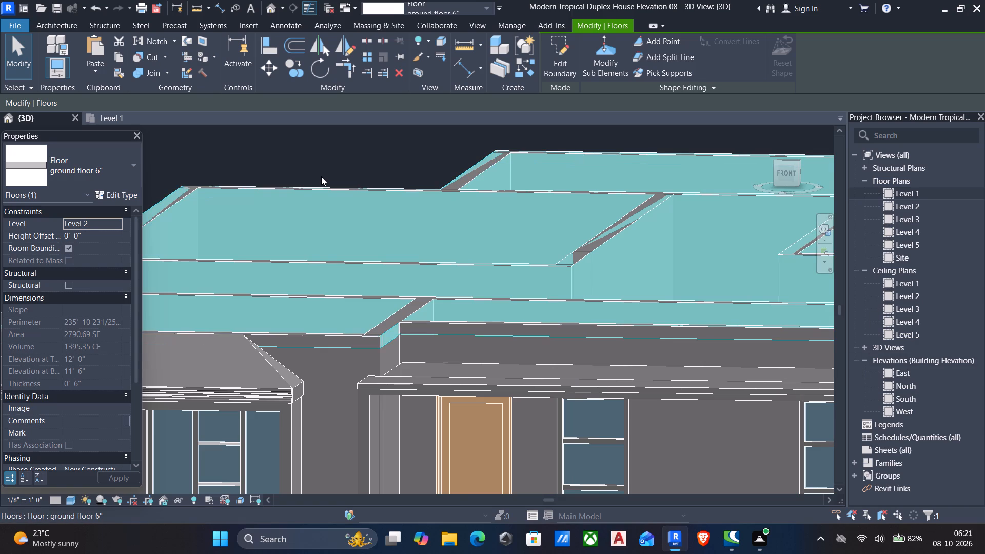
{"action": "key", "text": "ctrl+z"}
Copy the ground floor 6" slab and paste it aligned to Level 3.
{"action": "scroll", "coordinate": [314, 187], "scroll_direction": "down", "scroll_amount": 4}
{"action": "scroll", "coordinate": [281, 305], "scroll_direction": "up", "scroll_amount": 3}
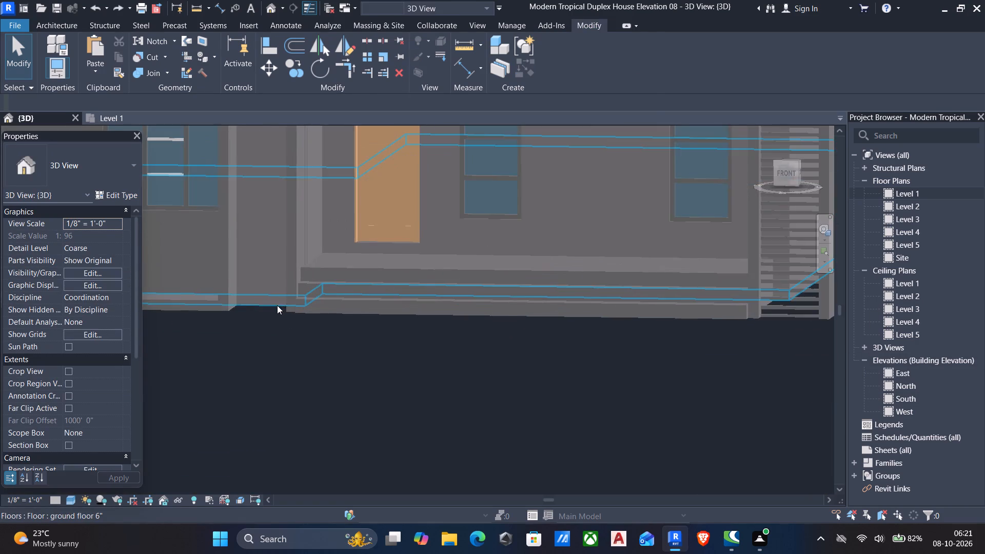
{"action": "left_click", "coordinate": [275, 303]}
{"action": "scroll", "coordinate": [306, 137], "scroll_direction": "down", "scroll_amount": 4}
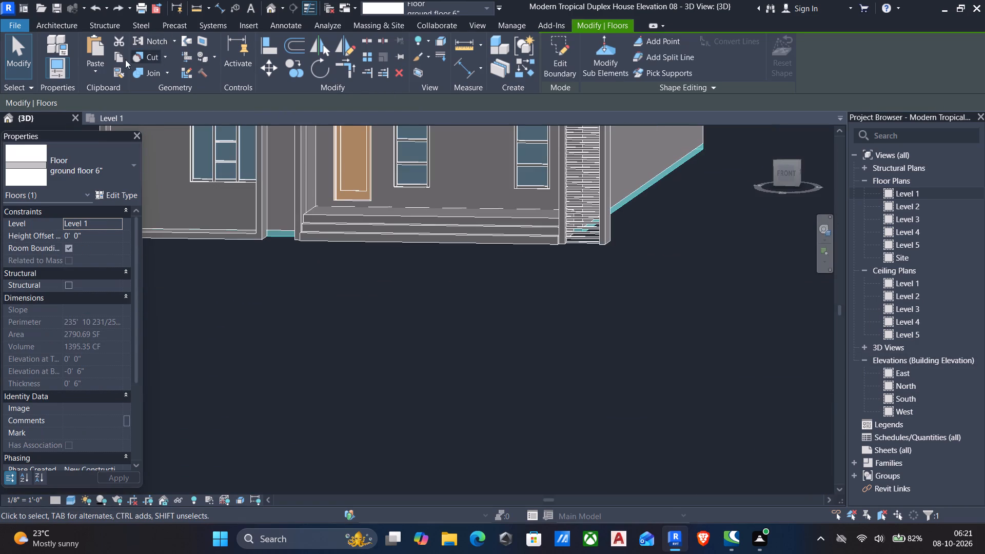
{"action": "left_click", "coordinate": [114, 61]}
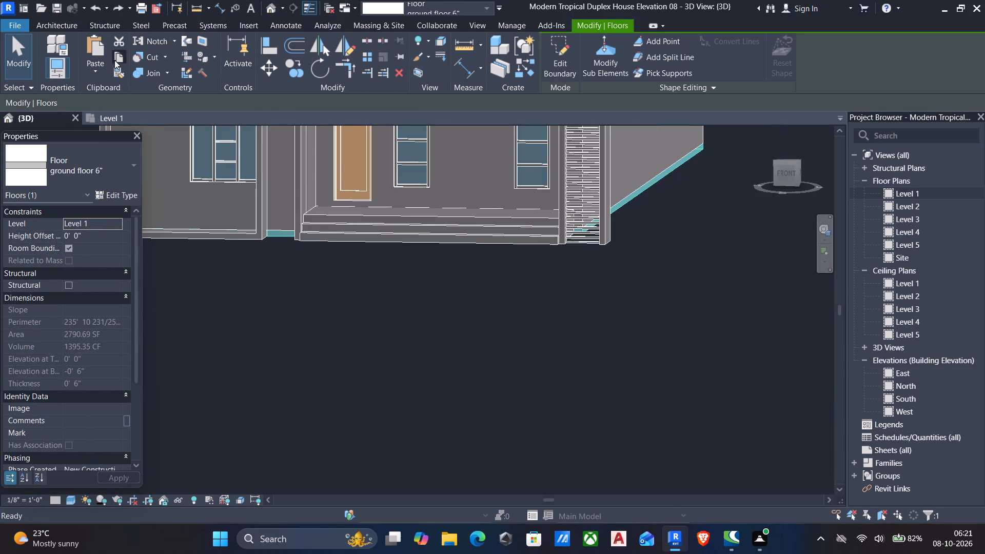
{"action": "left_click", "coordinate": [101, 69]}
{"action": "left_click", "coordinate": [133, 122]}
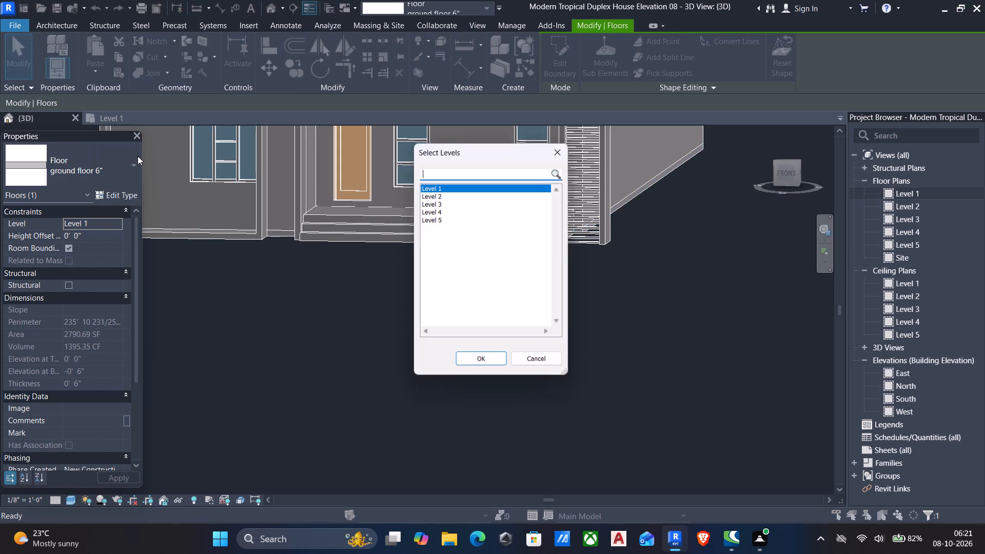
{"action": "left_click", "coordinate": [424, 200]}
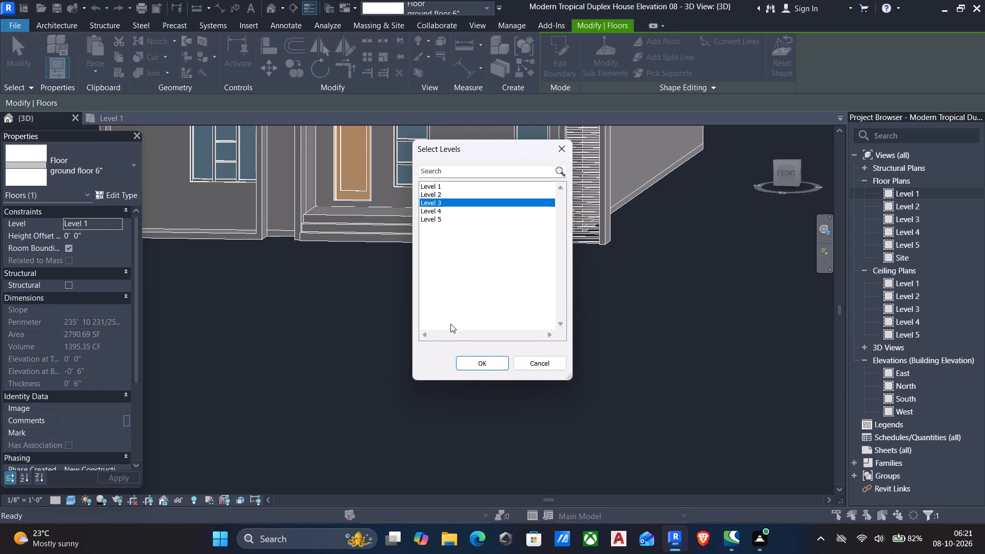
{"action": "left_click", "coordinate": [472, 357]}
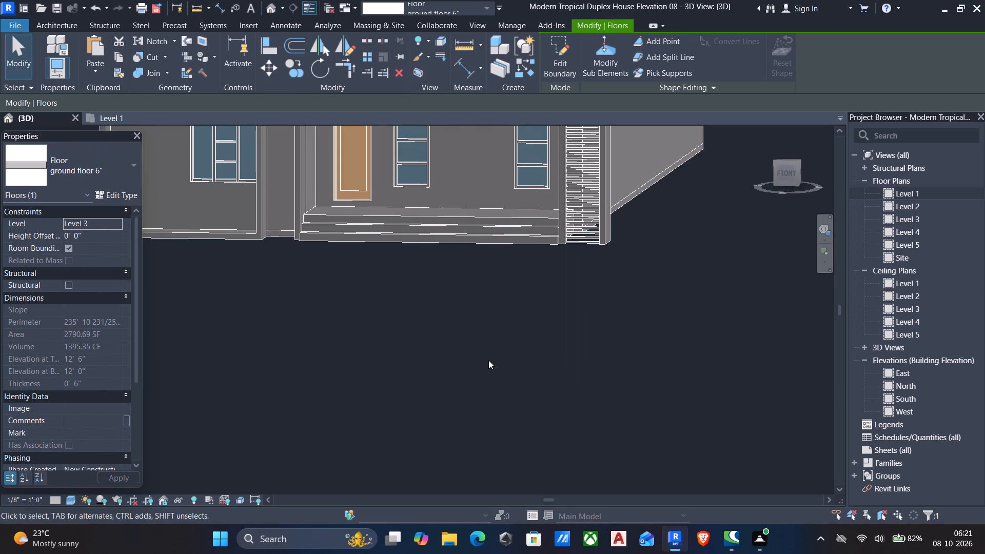
Examine how the pasted Level 3 slab's edges sit over the wall tops at the front corners.
{"action": "scroll", "coordinate": [488, 360], "scroll_direction": "down", "scroll_amount": 4}
{"action": "middle_click_drag", "start_coordinate": [488, 361], "coordinate": [471, 434]}
{"action": "scroll", "coordinate": [549, 265], "scroll_direction": "up", "scroll_amount": 6}
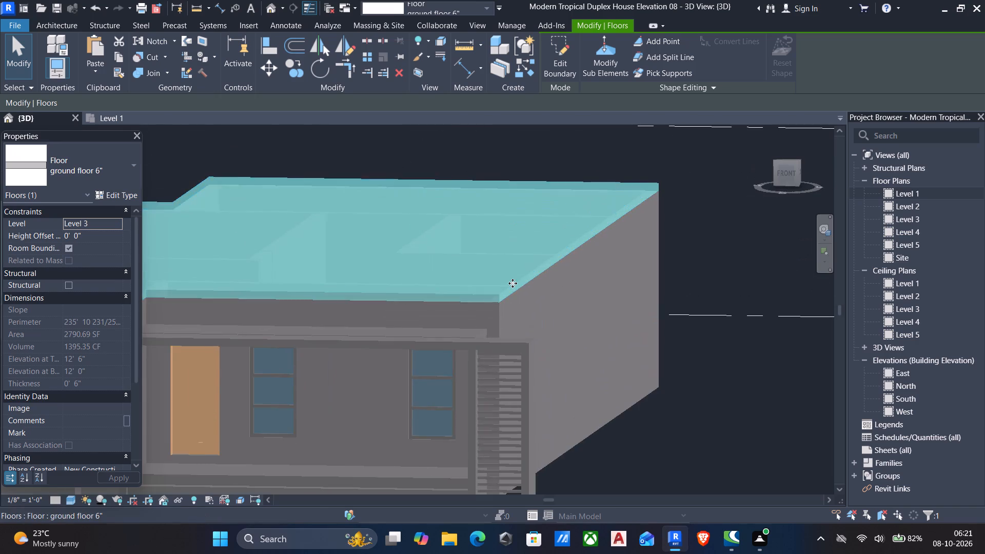
{"action": "scroll", "coordinate": [439, 324], "scroll_direction": "up", "scroll_amount": 5}
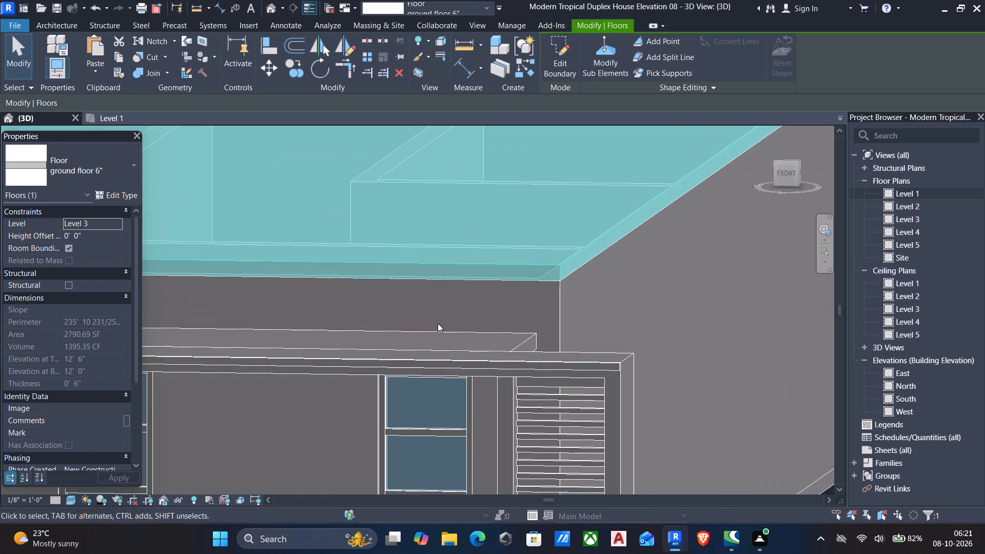
{"action": "scroll", "coordinate": [438, 323], "scroll_direction": "up", "scroll_amount": 2}
{"action": "middle_click_drag", "start_coordinate": [438, 323], "coordinate": [473, 337]}
{"action": "scroll", "coordinate": [474, 338], "scroll_direction": "down", "scroll_amount": 6}
{"action": "scroll", "coordinate": [361, 311], "scroll_direction": "down", "scroll_amount": 1}
{"action": "middle_click_drag", "start_coordinate": [362, 312], "coordinate": [499, 314]}
{"action": "scroll", "coordinate": [328, 297], "scroll_direction": "up", "scroll_amount": 3}
{"action": "scroll", "coordinate": [324, 299], "scroll_direction": "down", "scroll_amount": 5}
{"action": "middle_click_drag", "start_coordinate": [325, 300], "coordinate": [436, 298]}
{"action": "scroll", "coordinate": [254, 294], "scroll_direction": "up", "scroll_amount": 3}
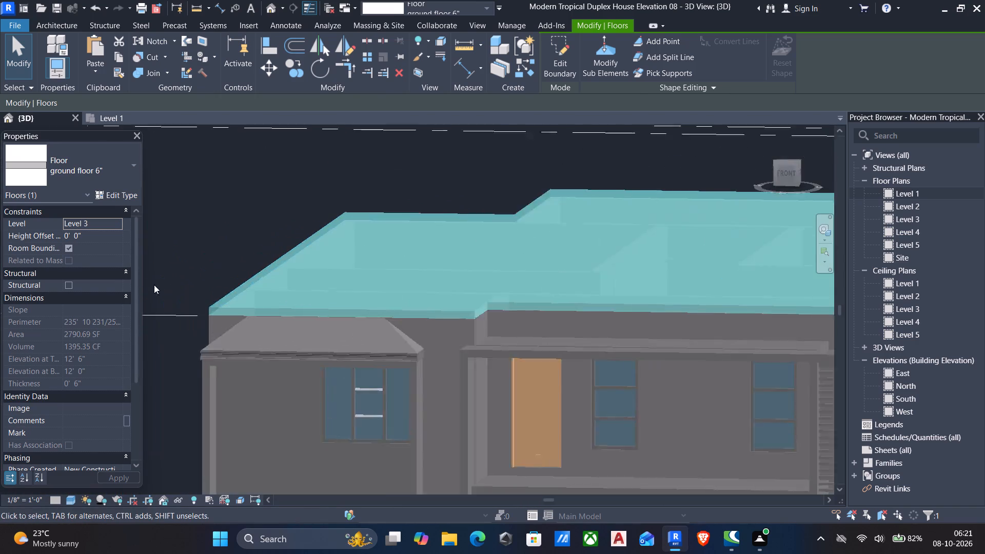
{"action": "scroll", "coordinate": [154, 285], "scroll_direction": "up", "scroll_amount": 3}
{"action": "scroll", "coordinate": [336, 320], "scroll_direction": "up", "scroll_amount": 6}
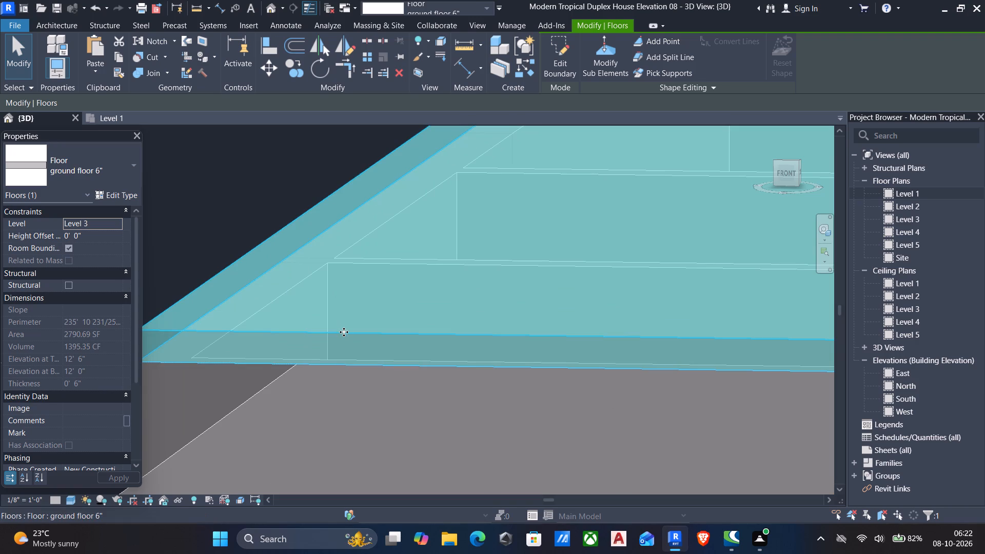
Edit the Level 3 slab's boundary from the top view, nudging the projecting front bay's line inward to the wall's inner face.
{"action": "left_click", "coordinate": [556, 47]}
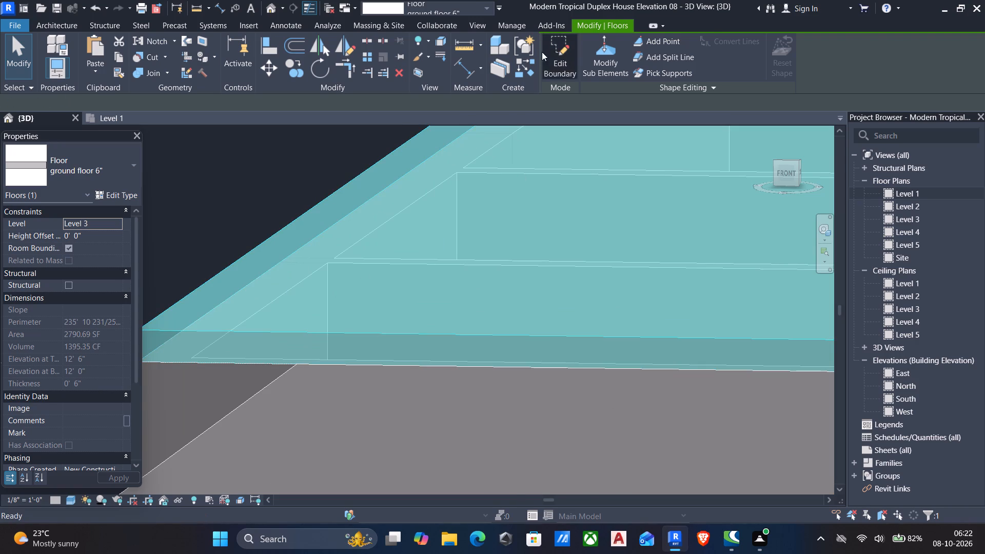
{"action": "scroll", "coordinate": [501, 116], "scroll_direction": "down", "scroll_amount": 6}
{"action": "scroll", "coordinate": [477, 167], "scroll_direction": "up", "scroll_amount": 1}
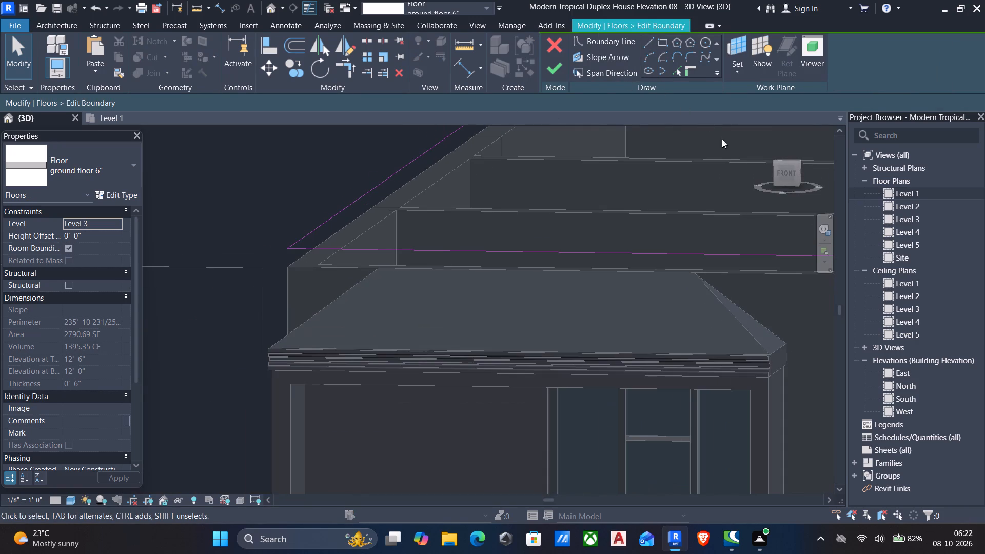
{"action": "scroll", "coordinate": [736, 172], "scroll_direction": "down", "scroll_amount": 1}
{"action": "middle_click_drag", "start_coordinate": [724, 176], "coordinate": [749, 292], "text": "shift"}
{"action": "scroll", "coordinate": [742, 281], "scroll_direction": "down", "scroll_amount": 1, "text": "shift"}
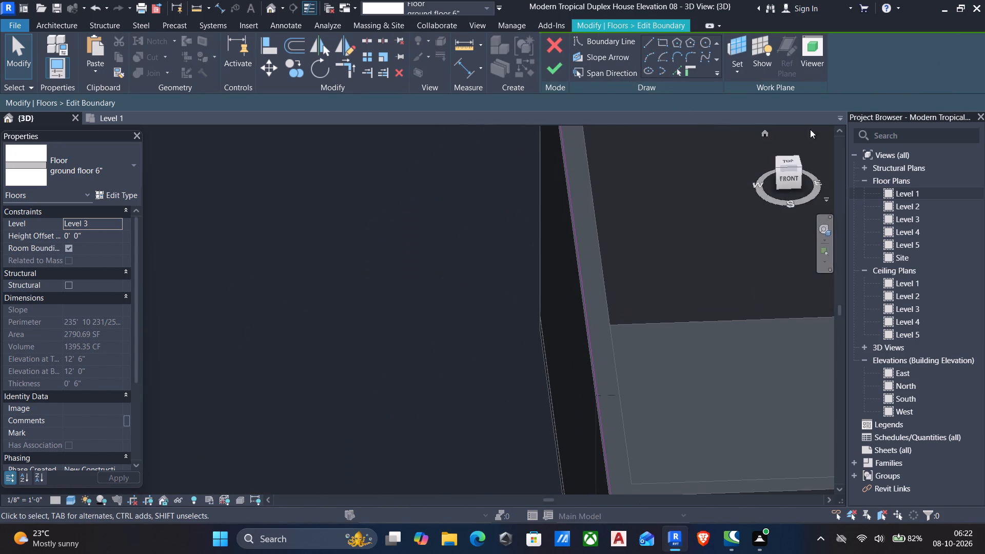
{"action": "left_click", "coordinate": [782, 159]}
{"action": "scroll", "coordinate": [350, 386], "scroll_direction": "up", "scroll_amount": 7}
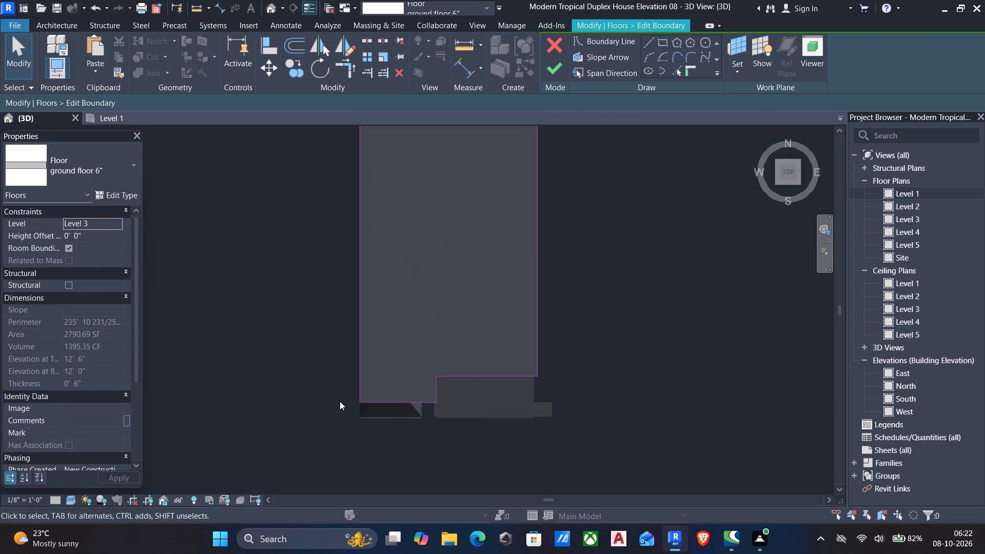
{"action": "scroll", "coordinate": [429, 431], "scroll_direction": "up", "scroll_amount": 6}
{"action": "scroll", "coordinate": [411, 379], "scroll_direction": "up", "scroll_amount": 6}
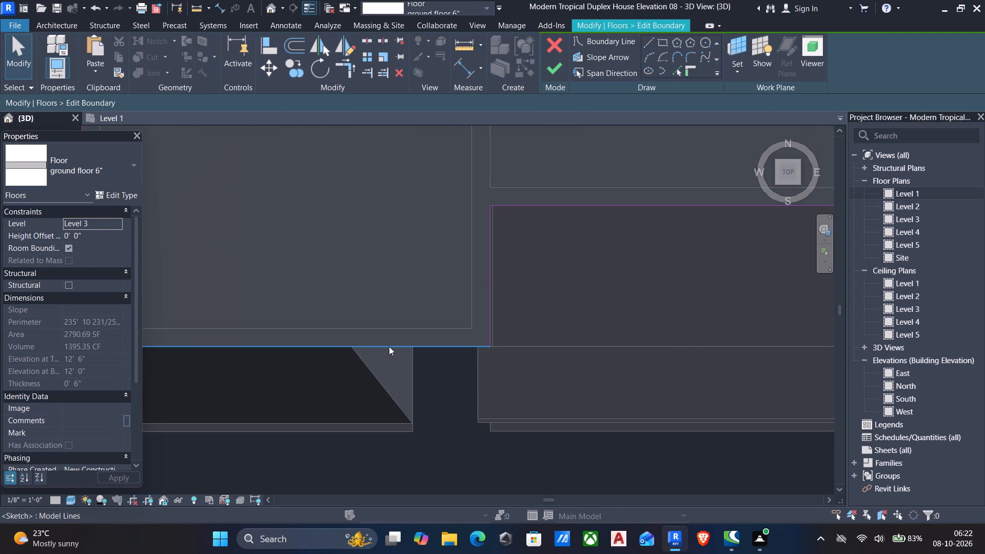
{"action": "scroll", "coordinate": [388, 344], "scroll_direction": "up", "scroll_amount": 5}
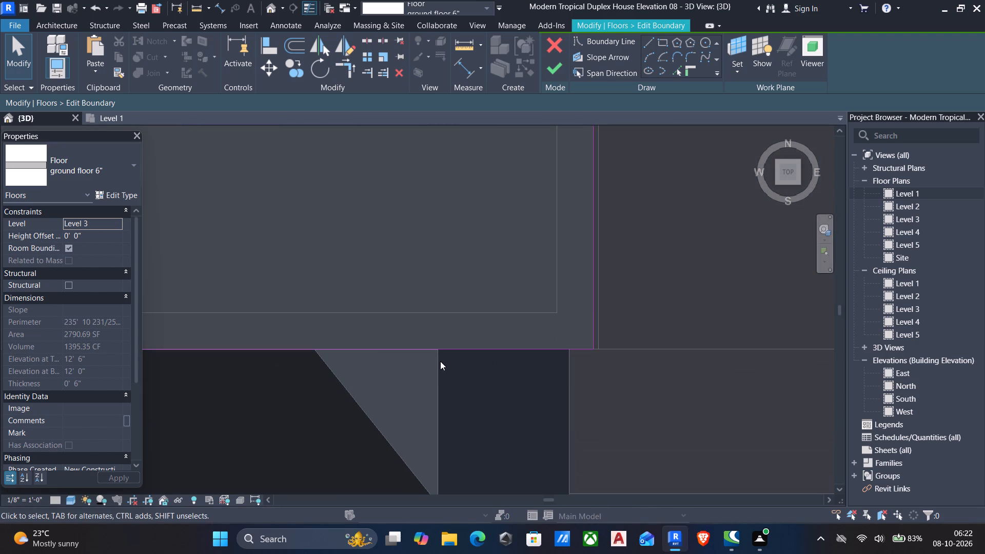
{"action": "left_click", "coordinate": [395, 344]}
{"action": "key", "text": "Up"}
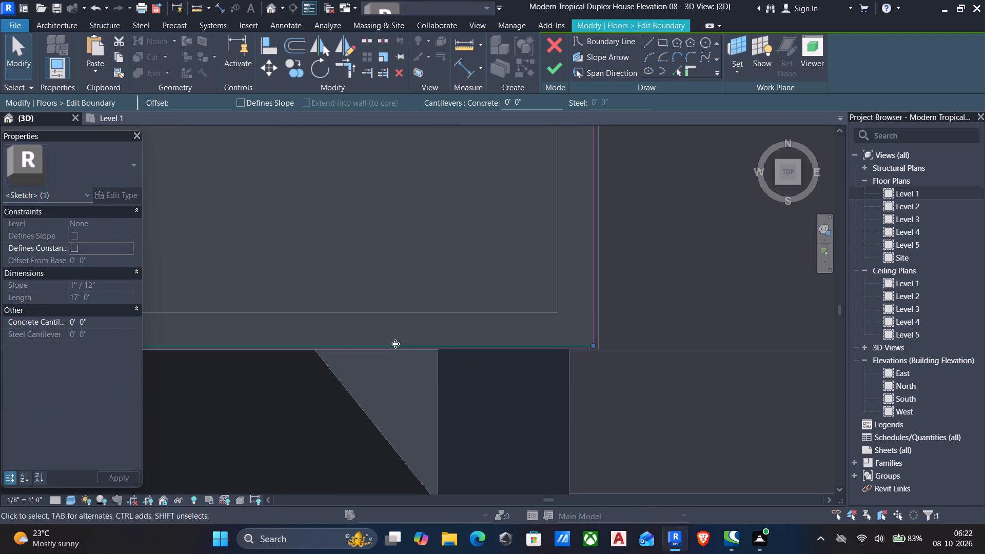
{"action": "key", "text": "Up"}
{"action": "key", "text": "Up"}
{"action": "key", "text": "Up"}
{"action": "key", "text": "Up"}
{"action": "key", "text": "Up"}
{"action": "key", "text": "Up"}
{"action": "key", "text": "Up"}
{"action": "key", "text": "Up"}
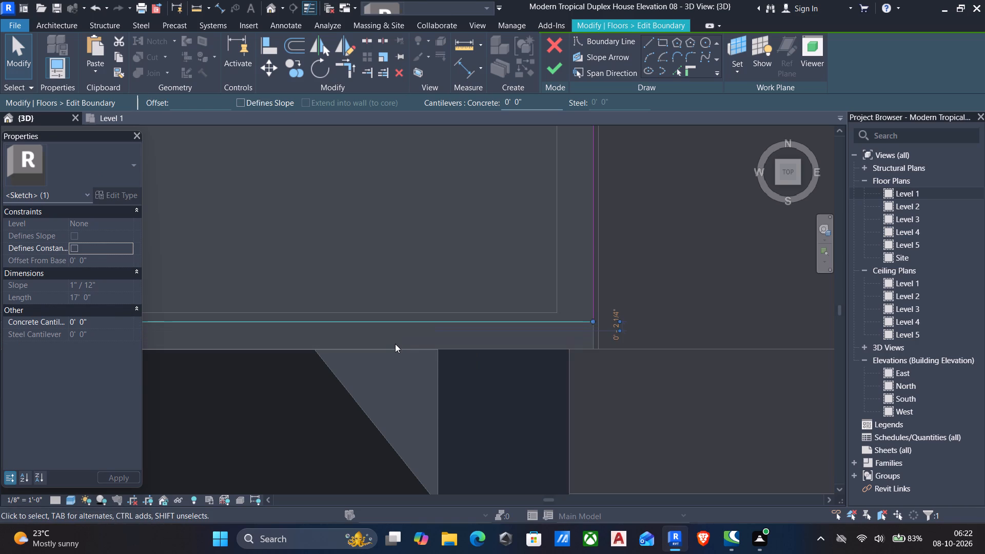
{"action": "key", "text": "Up"}
{"action": "key", "text": "Up"}
{"action": "key", "text": "Up"}
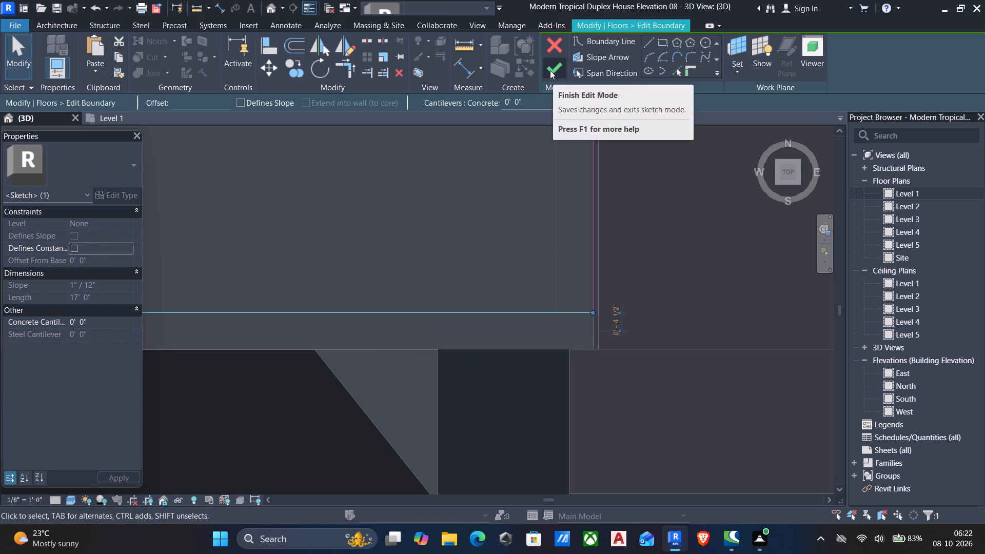
Align the boundary's side line and recessed front line at the porch with the inner faces of their 9" walls.
{"action": "left_click", "coordinate": [594, 204]}
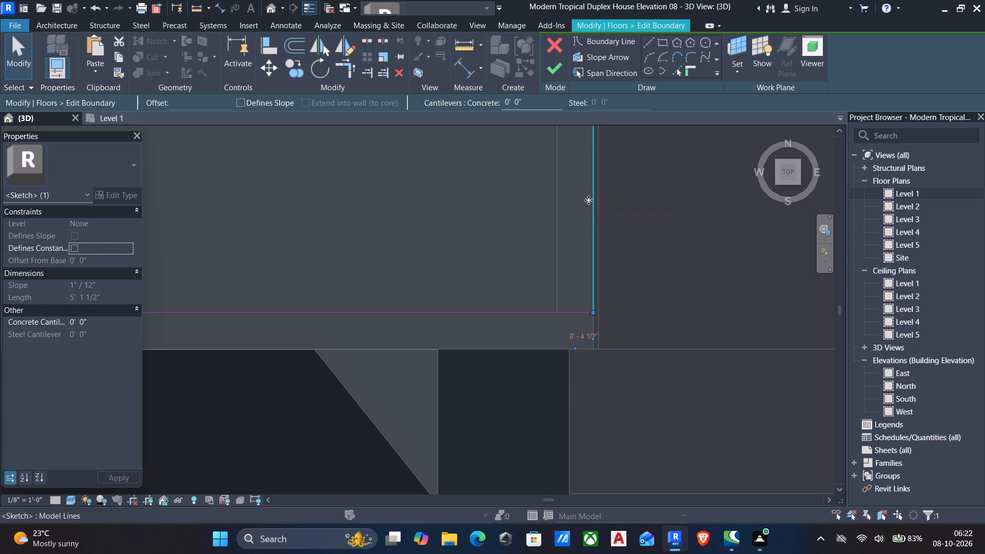
{"action": "type", "text": "al"}
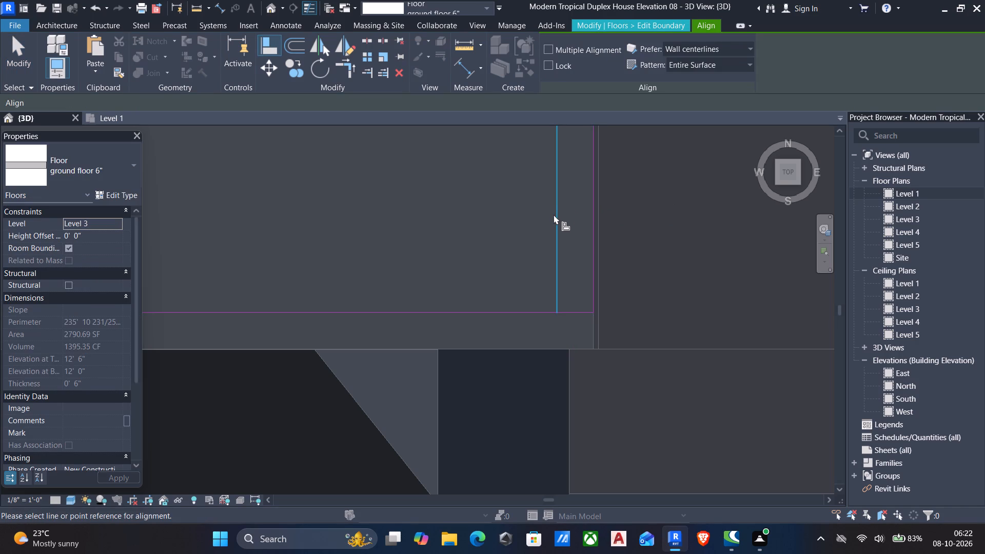
{"action": "left_click", "coordinate": [554, 215]}
{"action": "left_click", "coordinate": [592, 189]}
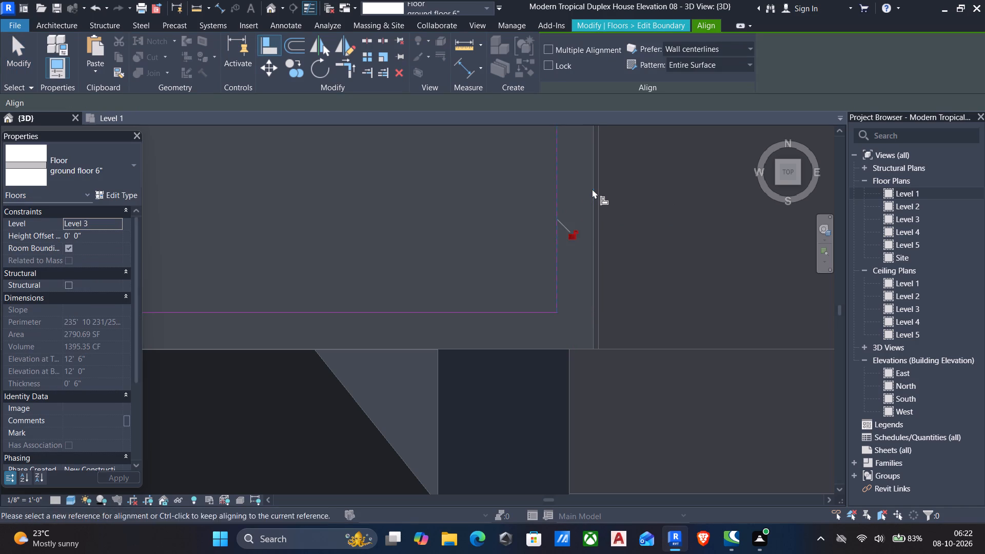
{"action": "scroll", "coordinate": [592, 189], "scroll_direction": "down", "scroll_amount": 4}
{"action": "middle_click_drag", "start_coordinate": [576, 204], "coordinate": [526, 421]}
{"action": "scroll", "coordinate": [595, 317], "scroll_direction": "up", "scroll_amount": 5}
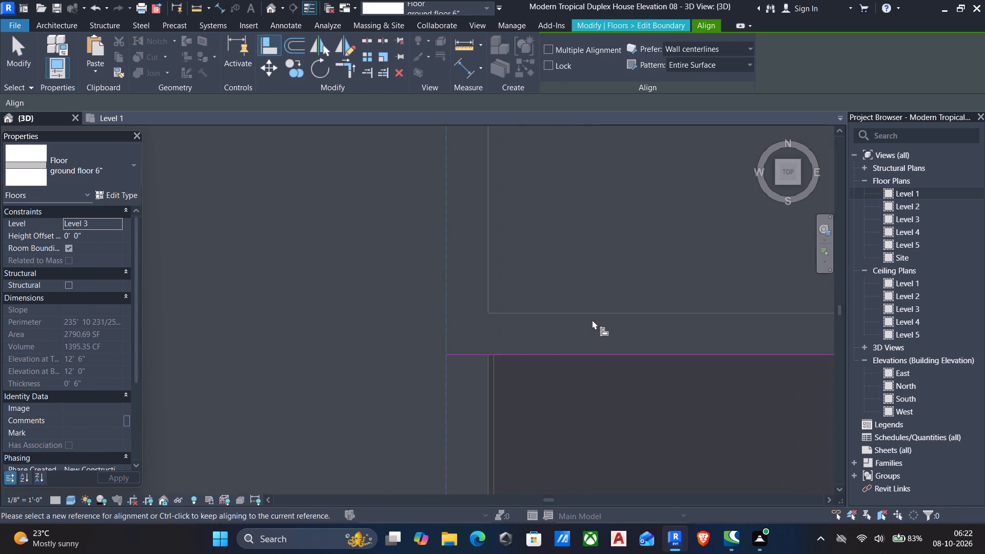
{"action": "left_click", "coordinate": [584, 314]}
{"action": "left_click", "coordinate": [587, 355]}
Align the slab boundary's long east line with the inner face of the east 9" wall.
{"action": "scroll", "coordinate": [587, 355], "scroll_direction": "down", "scroll_amount": 5}
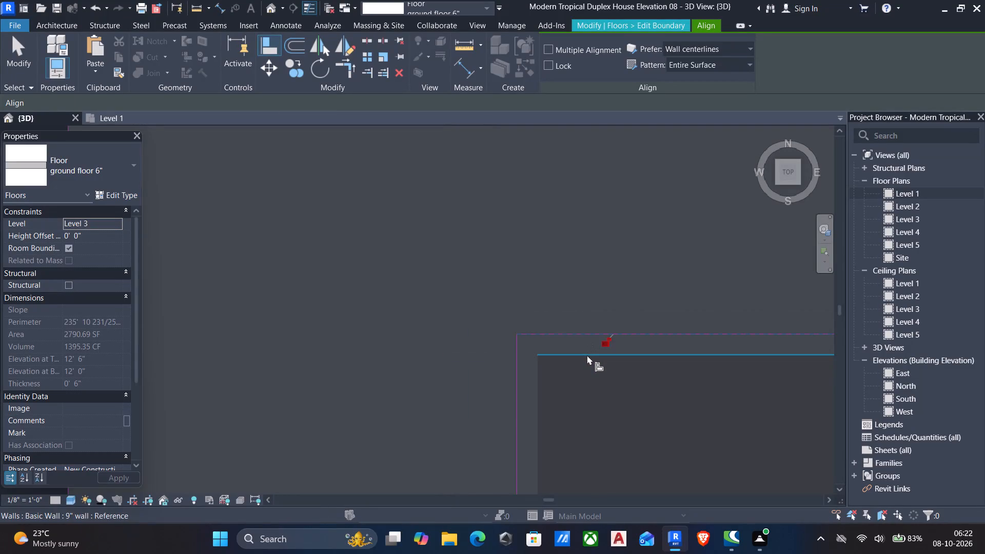
{"action": "middle_click_drag", "start_coordinate": [587, 355], "coordinate": [429, 321]}
{"action": "scroll", "coordinate": [483, 324], "scroll_direction": "down", "scroll_amount": 6}
{"action": "scroll", "coordinate": [705, 269], "scroll_direction": "up", "scroll_amount": 6}
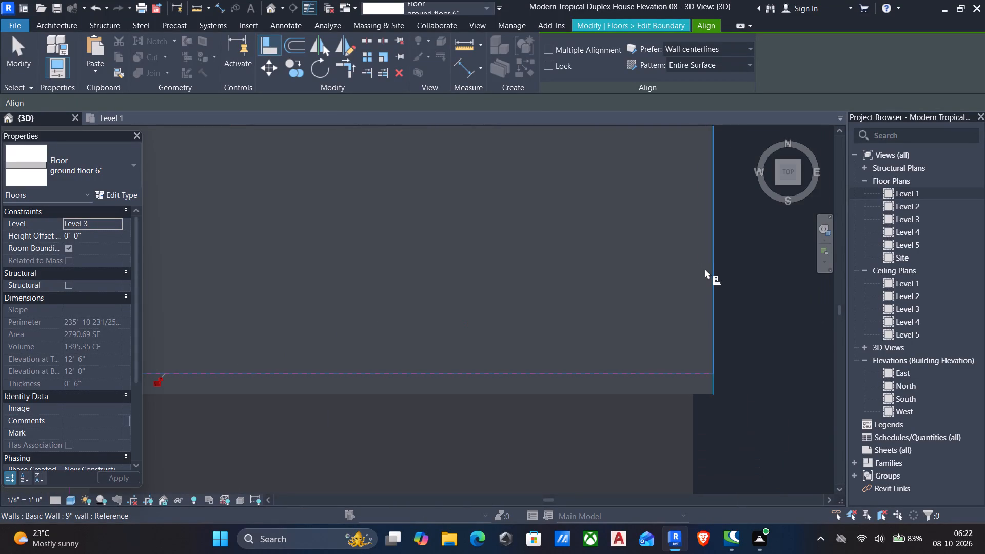
{"action": "left_click", "coordinate": [696, 268]}
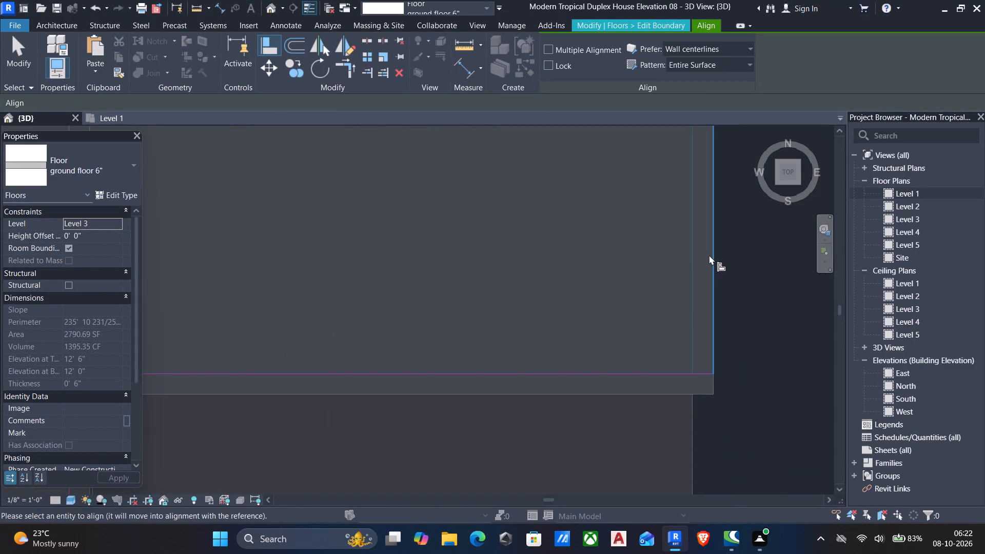
{"action": "left_click", "coordinate": [710, 254]}
Align the boundary's rear north line and the adjoining west line of the rear projection with the walls' inner faces.
{"action": "scroll", "coordinate": [647, 242], "scroll_direction": "down", "scroll_amount": 18}
{"action": "middle_click_drag", "start_coordinate": [576, 248], "coordinate": [590, 366]}
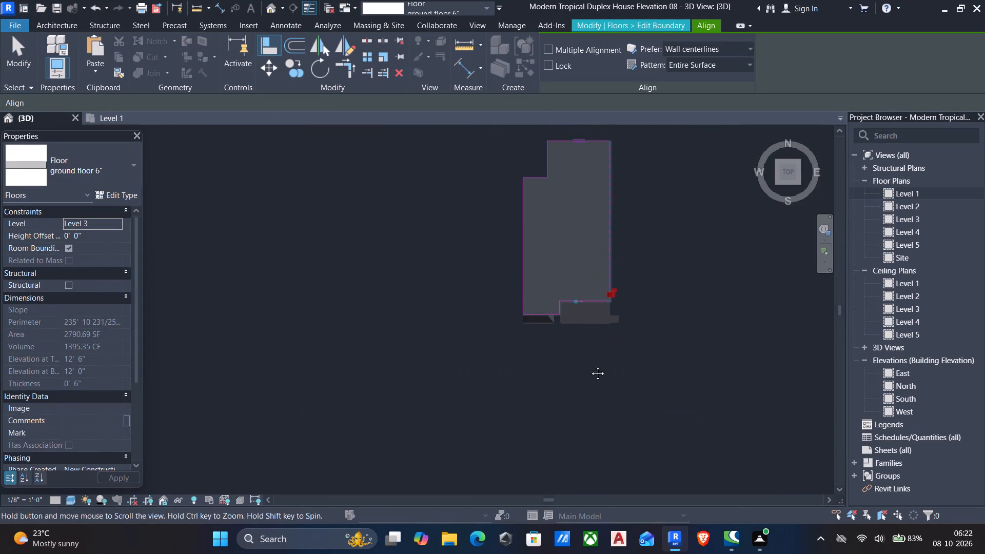
{"action": "middle_click_drag", "start_coordinate": [590, 366], "coordinate": [607, 418]}
{"action": "scroll", "coordinate": [606, 270], "scroll_direction": "up", "scroll_amount": 18}
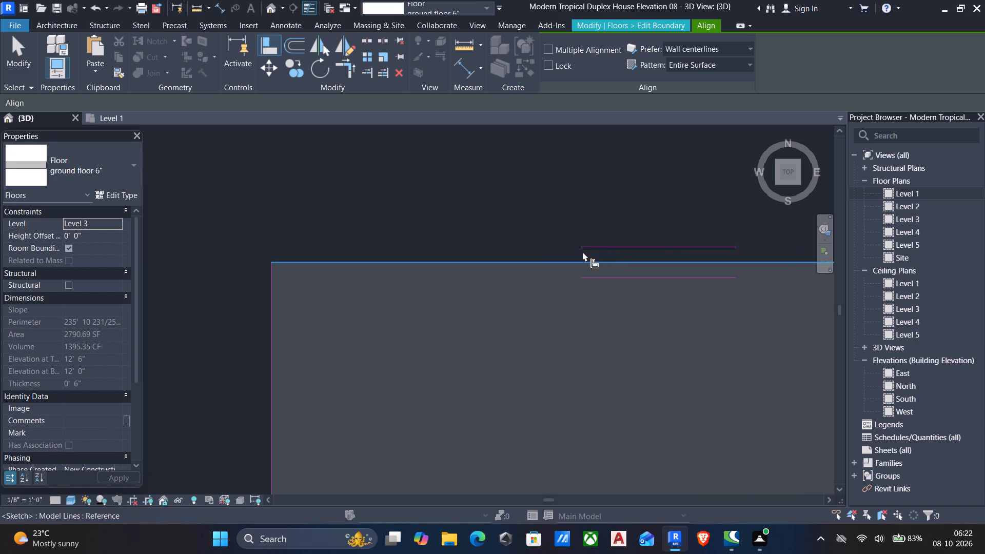
{"action": "left_click", "coordinate": [485, 282]}
{"action": "left_click", "coordinate": [486, 264]}
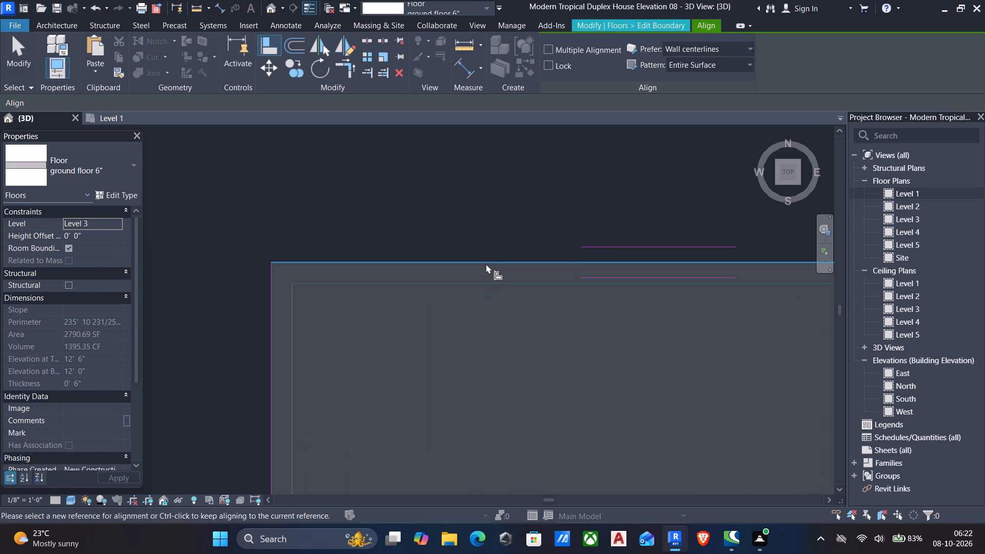
{"action": "left_click", "coordinate": [293, 330]}
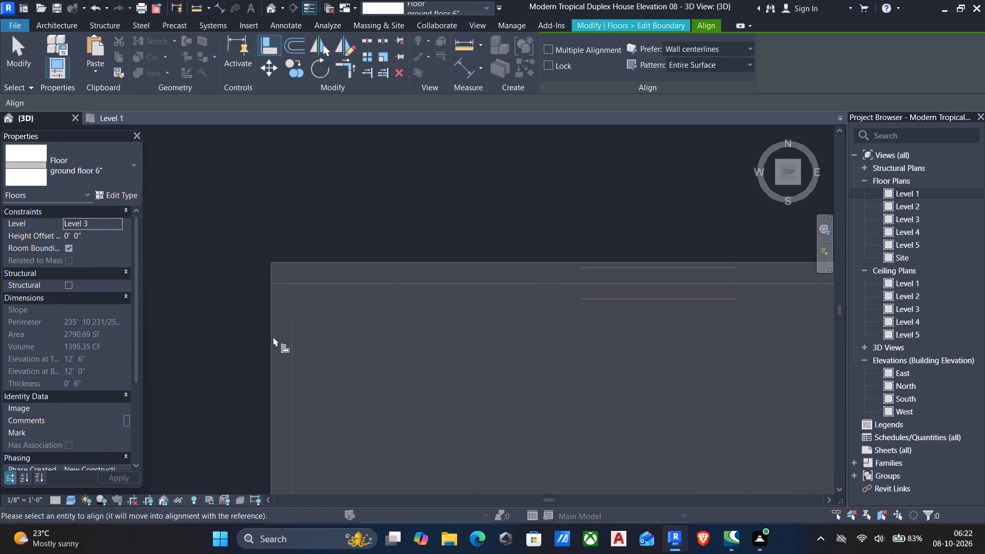
{"action": "left_click", "coordinate": [267, 339]}
Align the boundary's recessed north line at the northwest notch with the inner face of its wall.
{"action": "scroll", "coordinate": [307, 341], "scroll_direction": "down", "scroll_amount": 5}
{"action": "middle_click_drag", "start_coordinate": [311, 335], "coordinate": [351, 164]}
{"action": "middle_click_drag", "start_coordinate": [370, 372], "coordinate": [391, 301]}
{"action": "scroll", "coordinate": [393, 300], "scroll_direction": "up", "scroll_amount": 6}
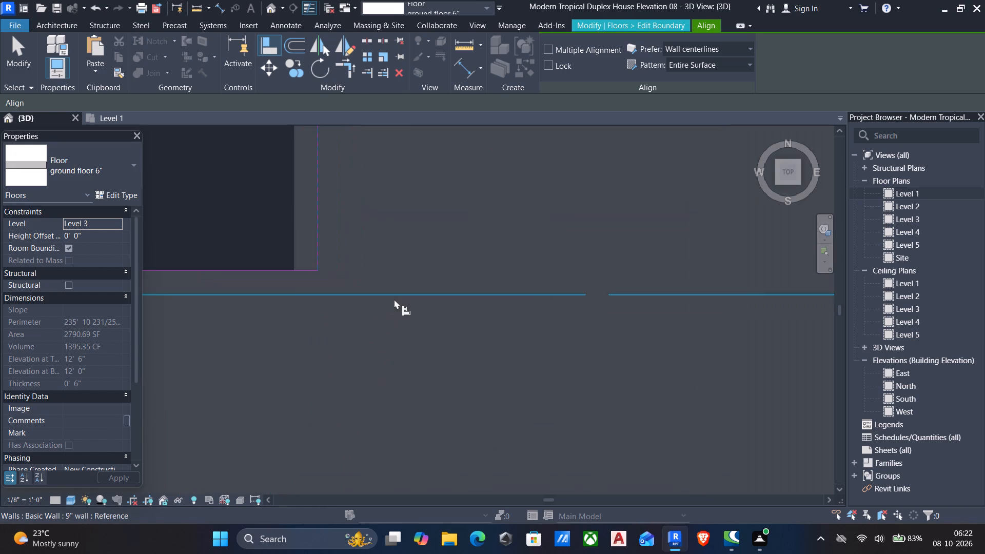
{"action": "scroll", "coordinate": [269, 275], "scroll_direction": "up", "scroll_amount": 5}
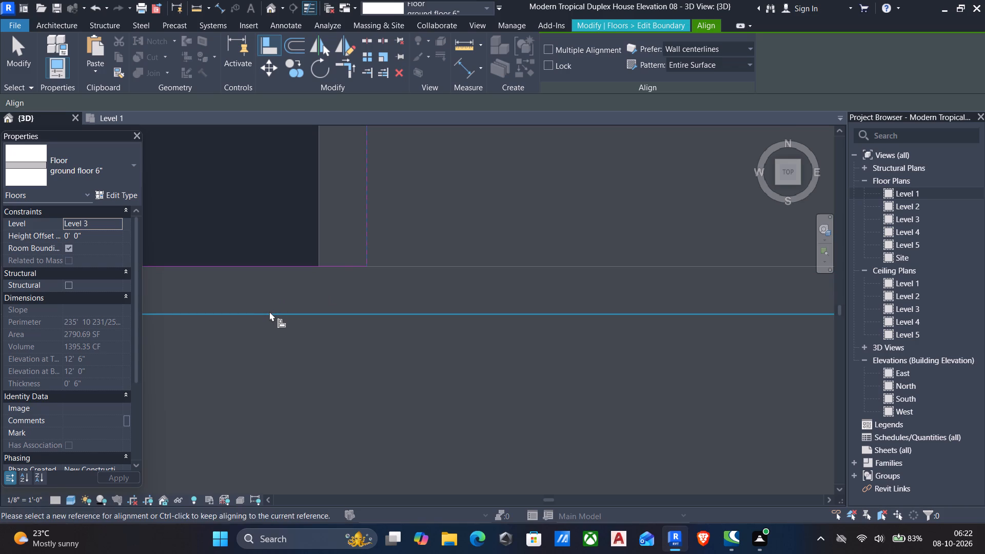
{"action": "left_click", "coordinate": [269, 311]}
{"action": "left_click", "coordinate": [266, 266]}
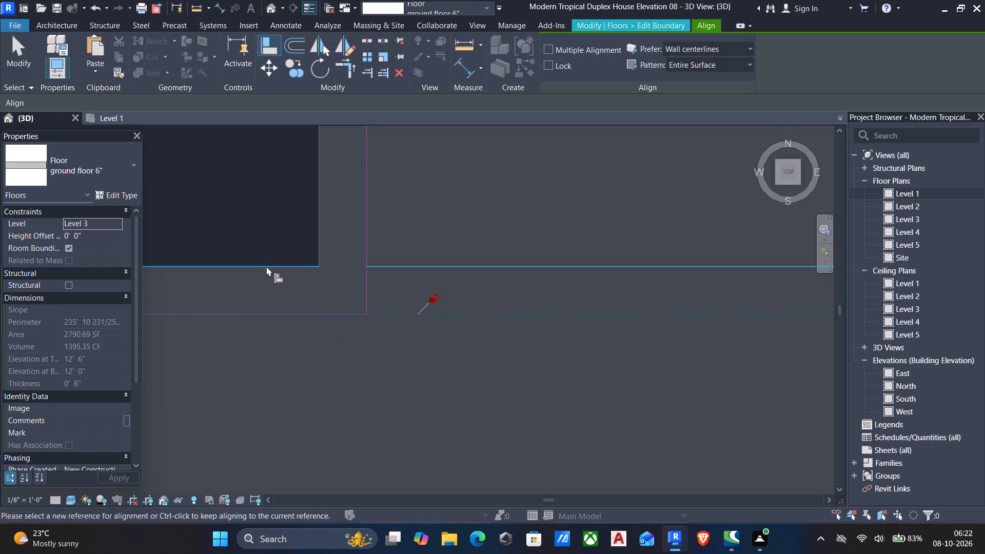
Align the boundary's west line with the inner face of the west 9" wall and finish the boundary edit.
{"action": "scroll", "coordinate": [270, 280], "scroll_direction": "down", "scroll_amount": 6}
{"action": "middle_click_drag", "start_coordinate": [271, 289], "coordinate": [364, 232]}
{"action": "scroll", "coordinate": [349, 310], "scroll_direction": "down", "scroll_amount": 5}
{"action": "middle_click_drag", "start_coordinate": [338, 323], "coordinate": [377, 265]}
{"action": "scroll", "coordinate": [291, 326], "scroll_direction": "up", "scroll_amount": 5}
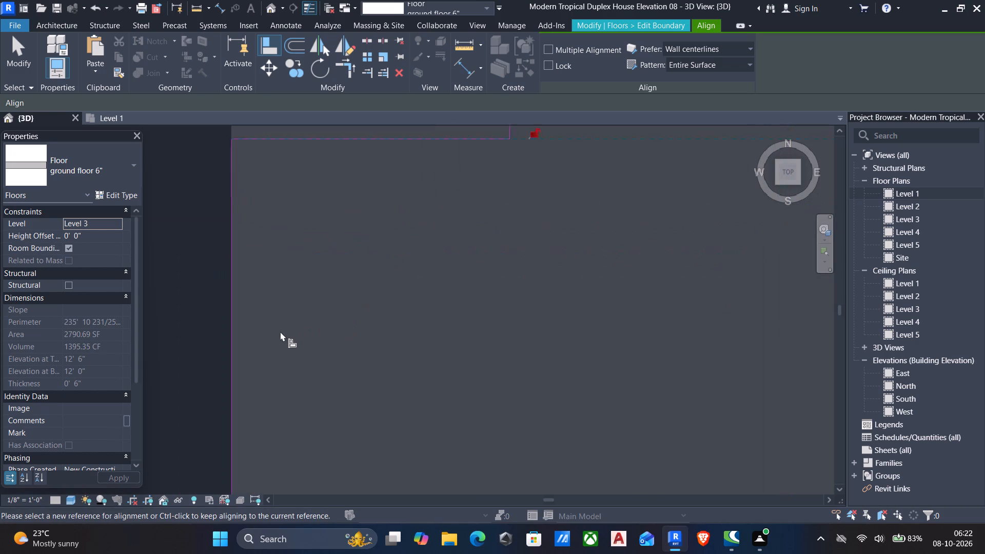
{"action": "scroll", "coordinate": [280, 331], "scroll_direction": "up", "scroll_amount": 1}
{"action": "left_click", "coordinate": [238, 333]}
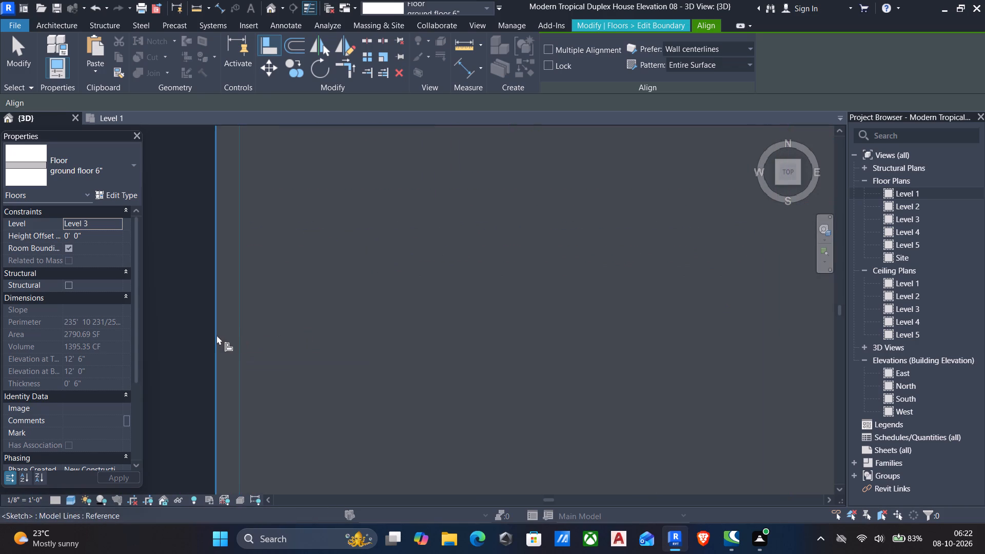
{"action": "left_click", "coordinate": [216, 335]}
{"action": "scroll", "coordinate": [226, 341], "scroll_direction": "down", "scroll_amount": 6}
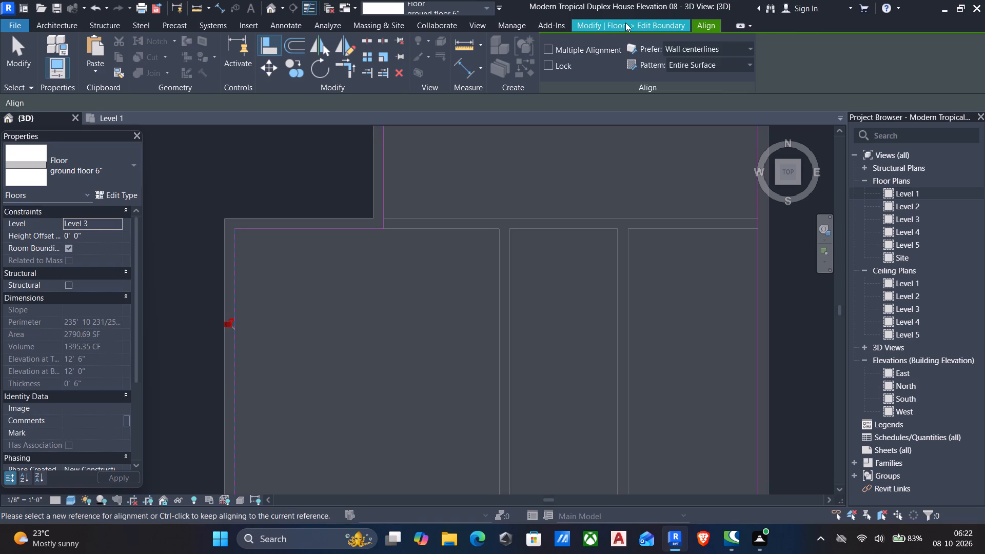
{"action": "left_click", "coordinate": [625, 23]}
{"action": "left_click", "coordinate": [555, 71]}
Examine the trimmed Level 3 slab against the walls from above and around the front corner in 3D.
{"action": "scroll", "coordinate": [538, 135], "scroll_direction": "down", "scroll_amount": 5}
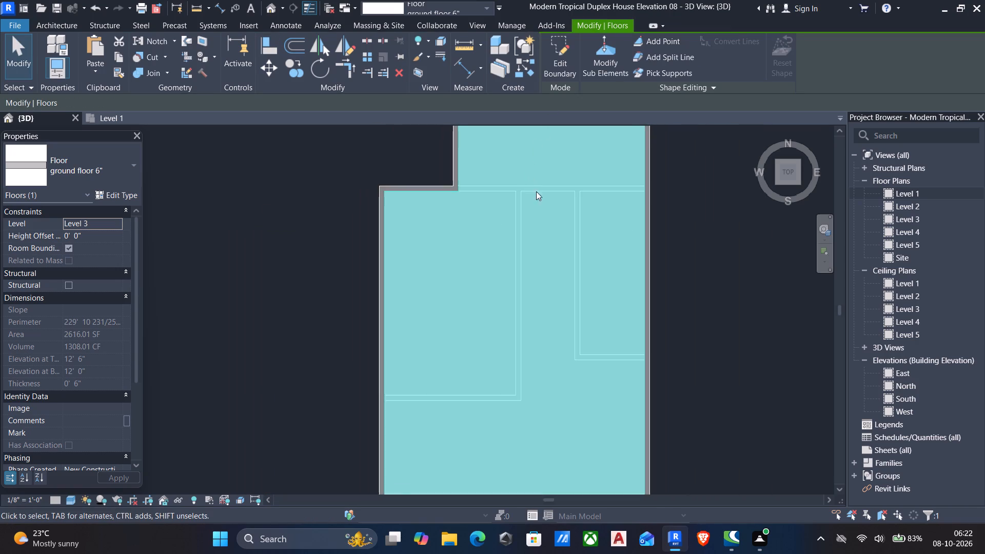
{"action": "scroll", "coordinate": [538, 194], "scroll_direction": "down", "scroll_amount": 4}
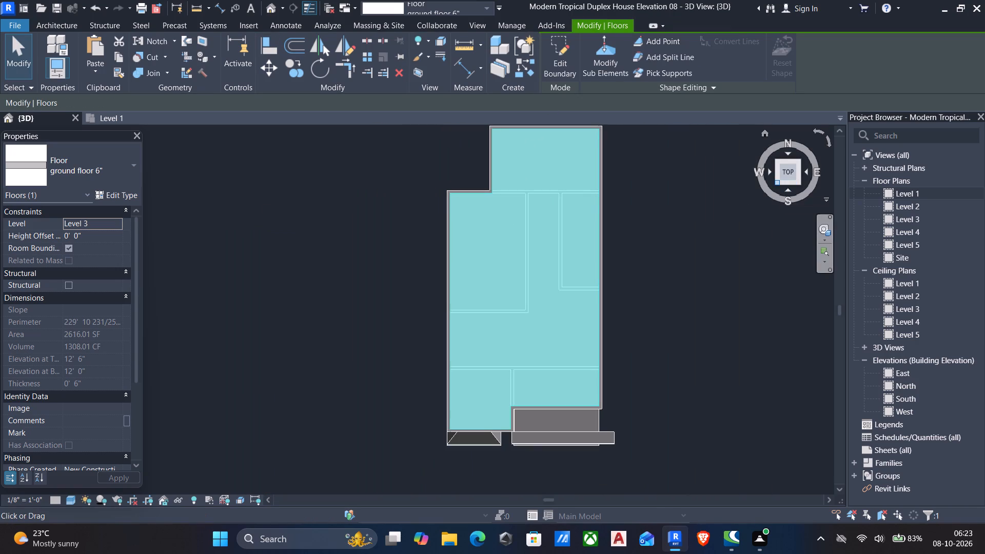
{"action": "left_click", "coordinate": [777, 182]}
{"action": "scroll", "coordinate": [696, 266], "scroll_direction": "up", "scroll_amount": 6}
{"action": "middle_click_drag", "start_coordinate": [590, 323], "coordinate": [650, 100]}
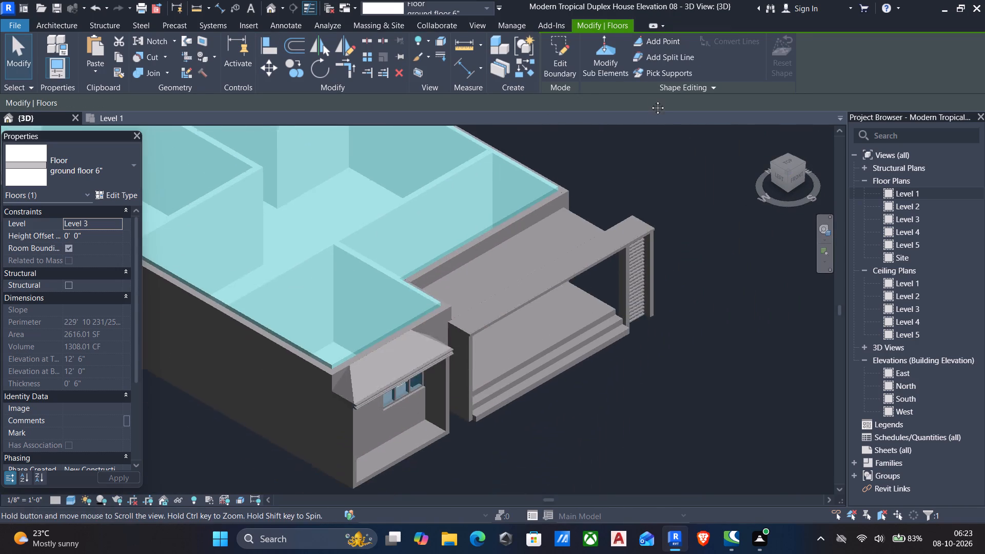
{"action": "middle_click_drag", "start_coordinate": [650, 100], "coordinate": [651, 98]}
{"action": "scroll", "coordinate": [474, 275], "scroll_direction": "up", "scroll_amount": 6}
{"action": "scroll", "coordinate": [496, 236], "scroll_direction": "down", "scroll_amount": 4}
{"action": "middle_click_drag", "start_coordinate": [498, 243], "coordinate": [581, 146]}
{"action": "middle_click_drag", "start_coordinate": [533, 191], "coordinate": [531, 191]}
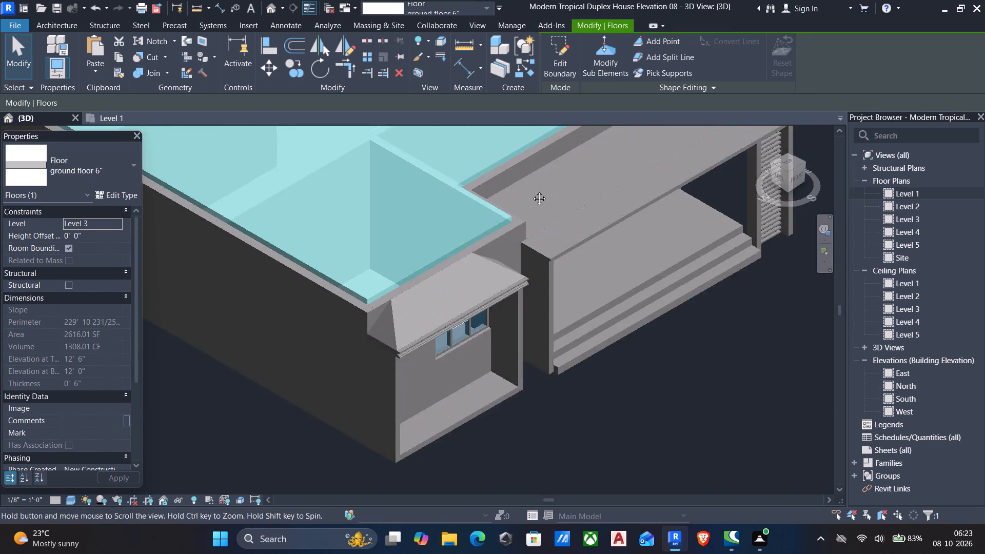
{"action": "middle_click_drag", "start_coordinate": [531, 191], "coordinate": [589, 196]}
{"action": "scroll", "coordinate": [582, 201], "scroll_direction": "up", "scroll_amount": 2}
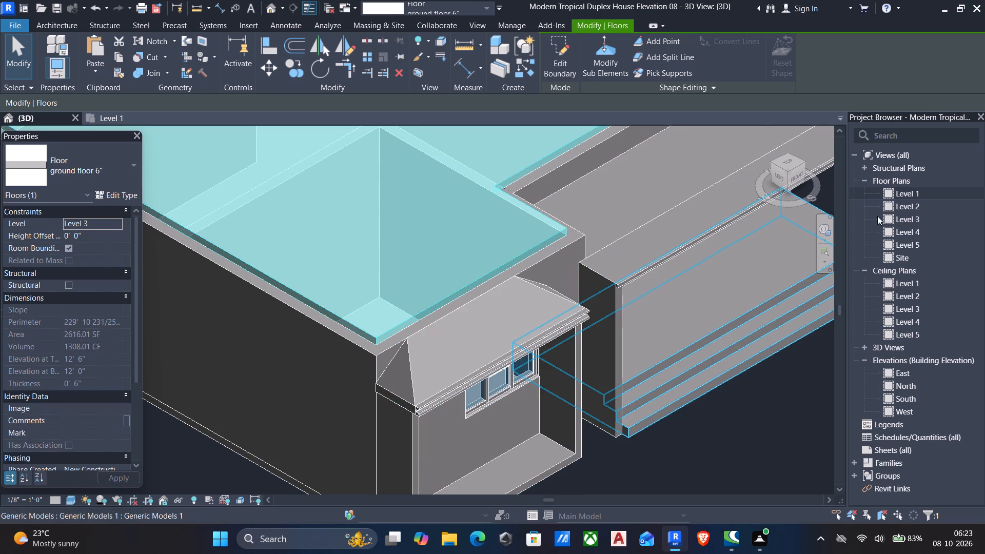
Open the Level 3 floor plan and set its underlay base level to Level 1.
{"action": "double_click", "coordinate": [904, 221]}
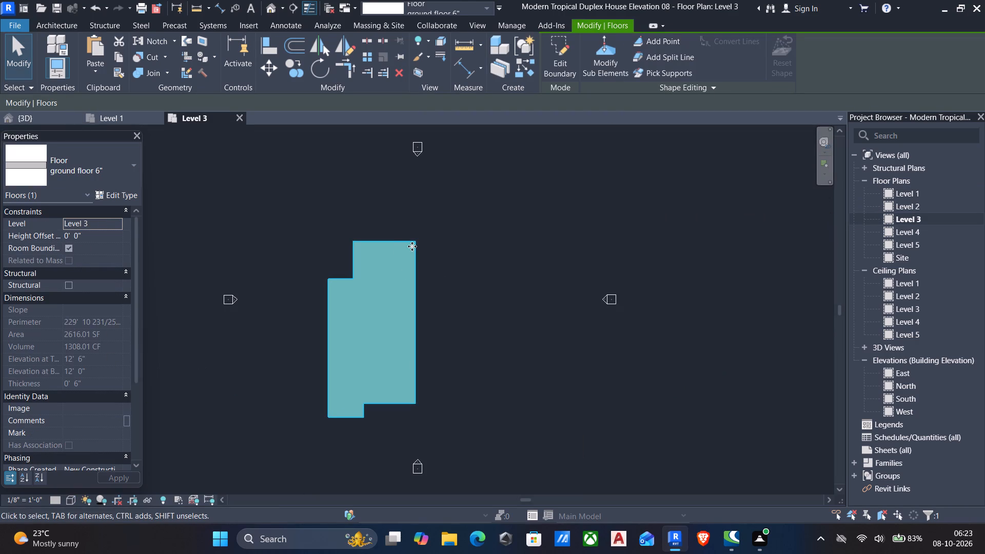
{"action": "key", "text": "Escape"}
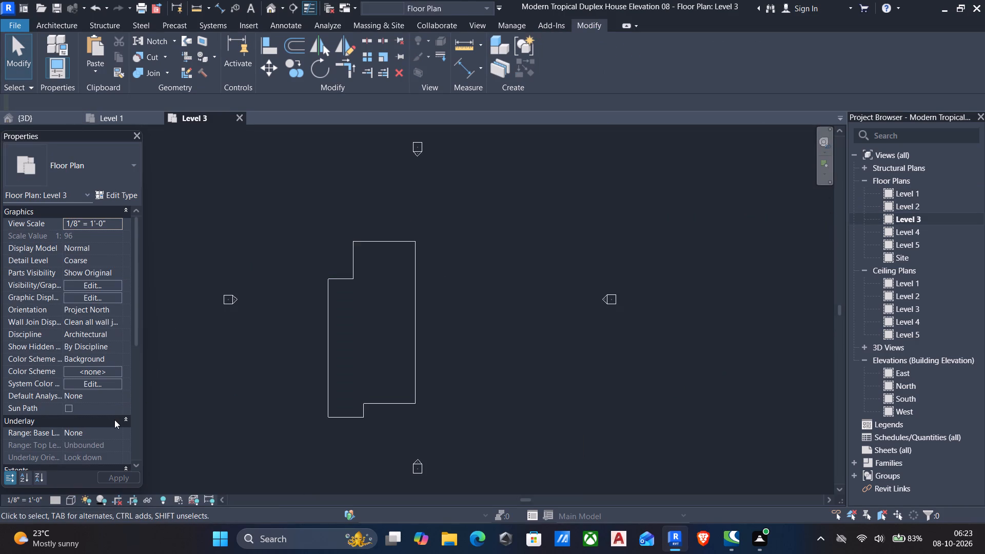
{"action": "left_click", "coordinate": [114, 420]}
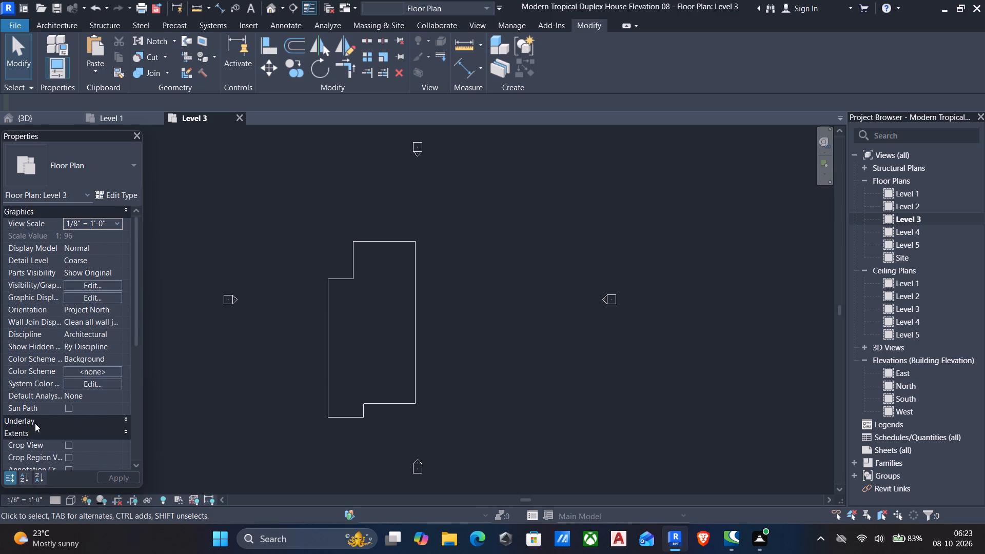
{"action": "left_click", "coordinate": [35, 420]}
{"action": "left_click", "coordinate": [74, 431]}
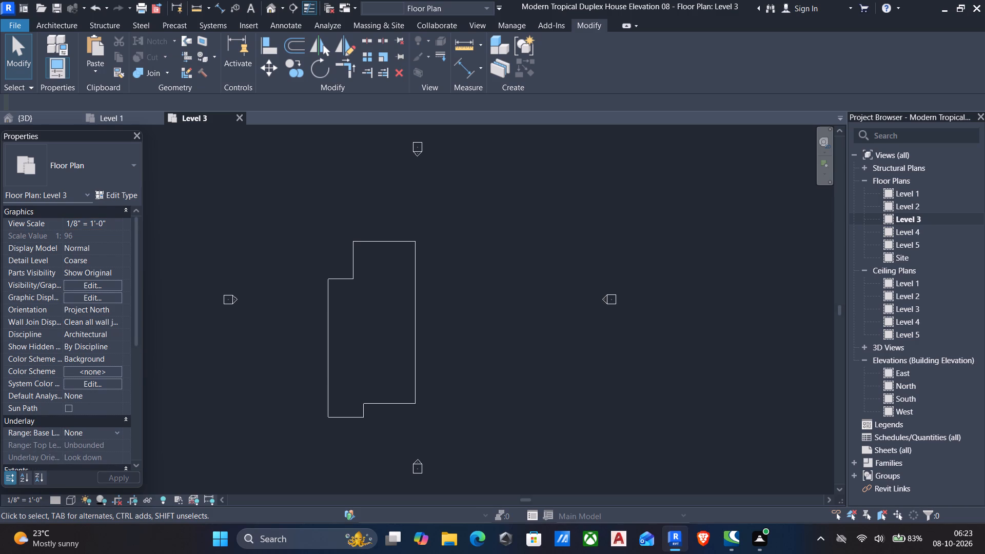
{"action": "left_click", "coordinate": [116, 430]}
{"action": "left_click", "coordinate": [84, 463]}
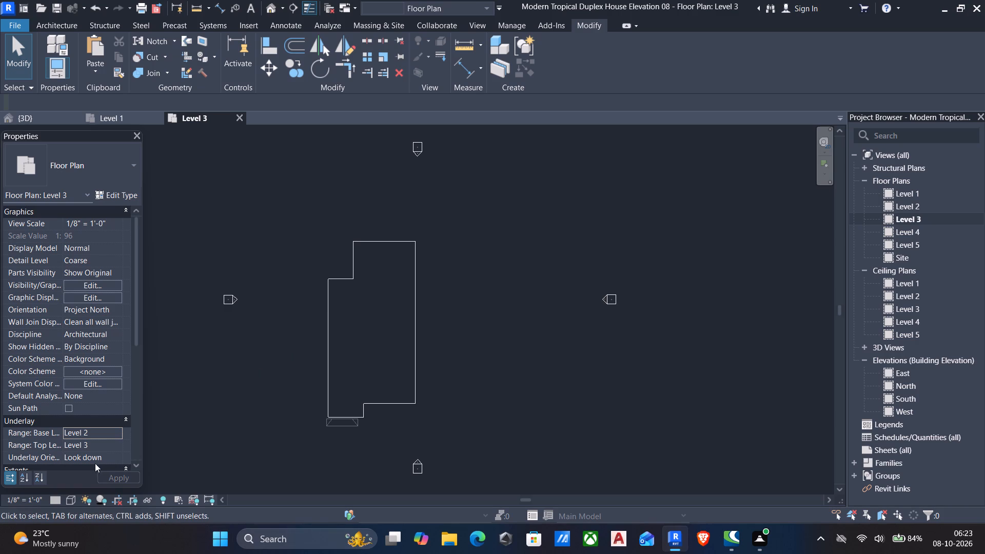
{"action": "left_click", "coordinate": [107, 433]}
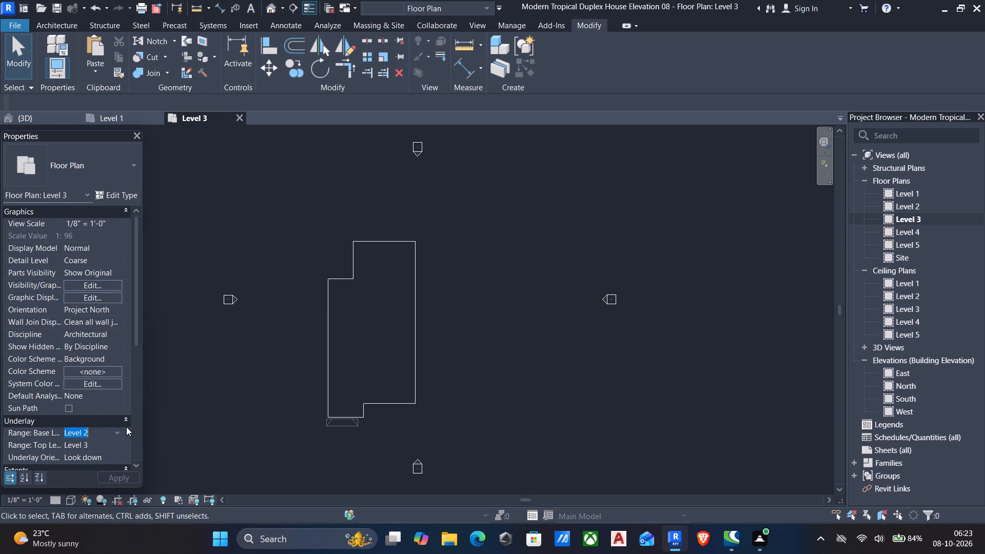
{"action": "left_click", "coordinate": [117, 428]}
{"action": "left_click", "coordinate": [91, 454]}
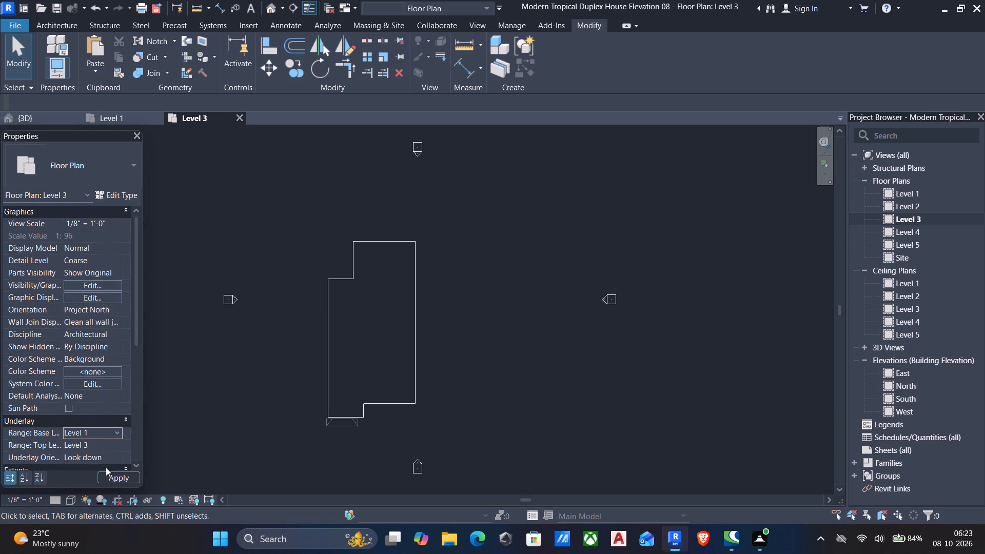
{"action": "left_click", "coordinate": [119, 476]}
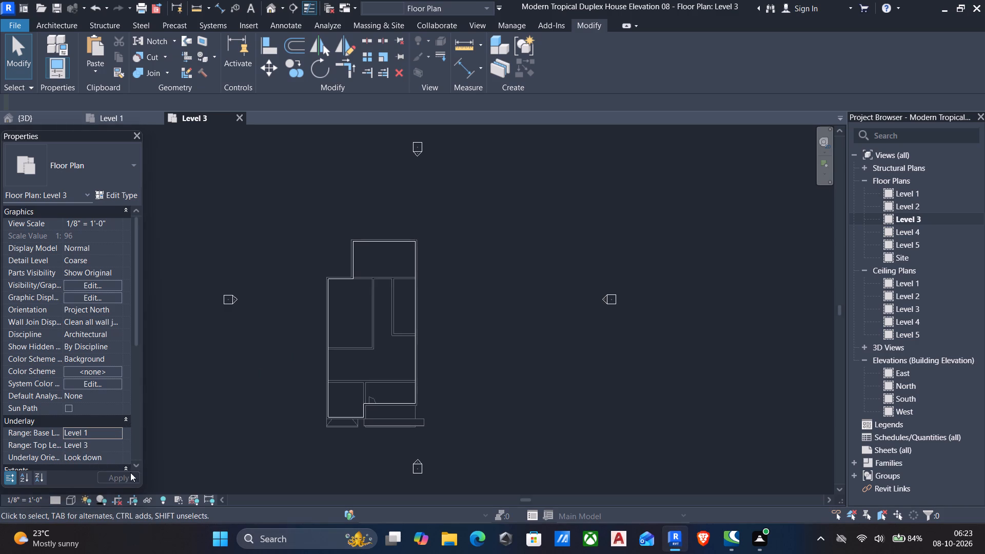
Draw a 10'-0" length of 9" wall, location line Finish Face: Exterior, south from the rear projection's northwest corner over the wall below.
{"action": "scroll", "coordinate": [372, 274], "scroll_direction": "up", "scroll_amount": 6}
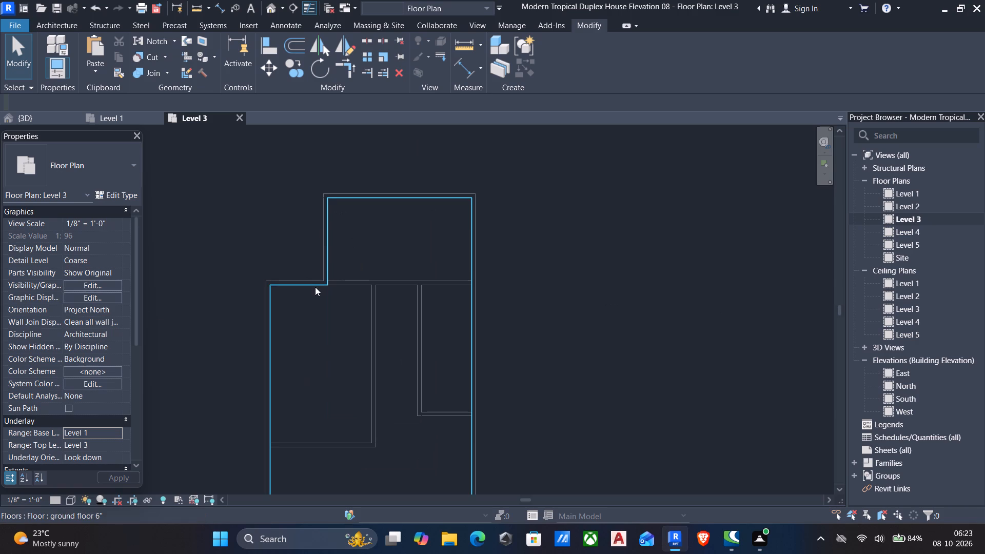
{"action": "key", "text": "w"}
{"action": "key", "text": "a"}
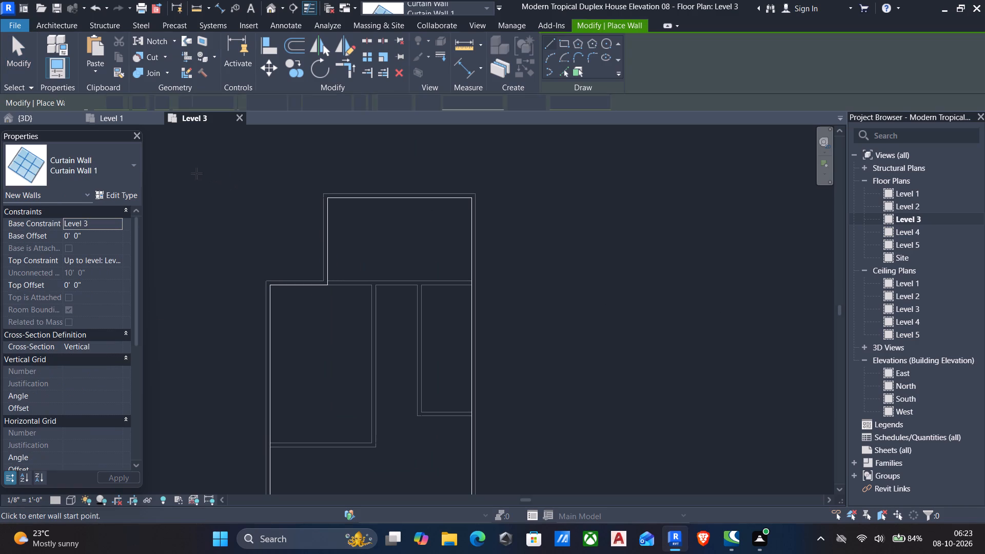
{"action": "left_click", "coordinate": [128, 172]}
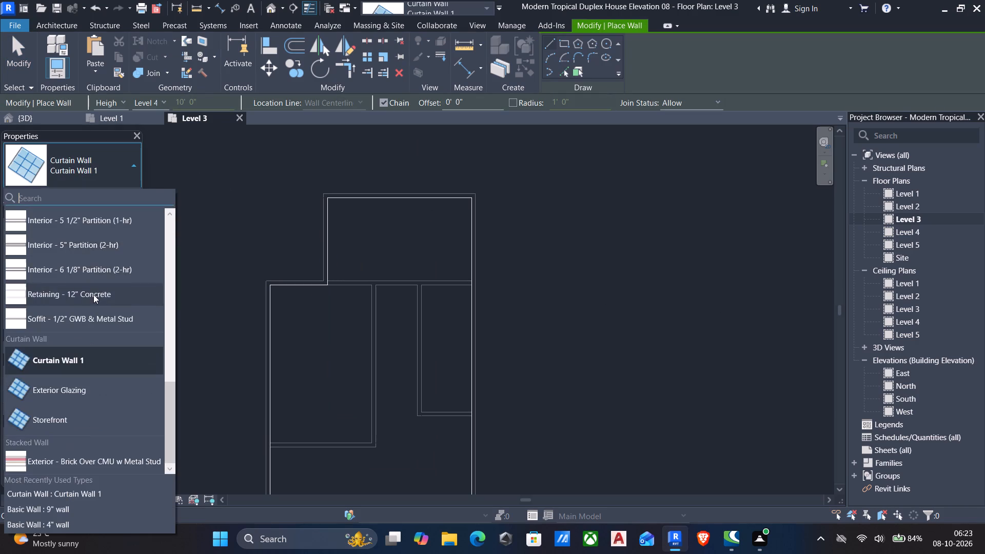
{"action": "scroll", "coordinate": [88, 302], "scroll_direction": "up", "scroll_amount": 13}
{"action": "left_click", "coordinate": [64, 283]}
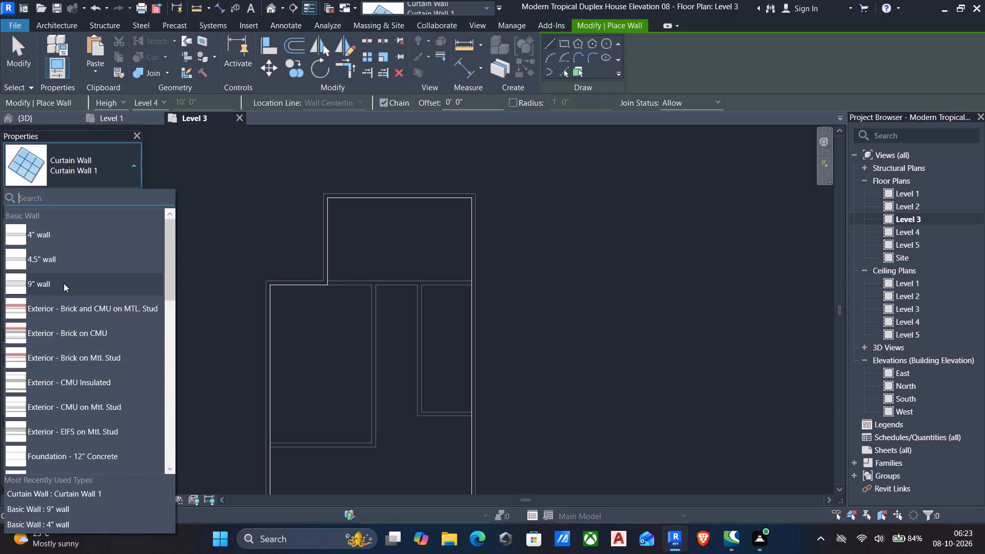
{"action": "left_click", "coordinate": [339, 104]}
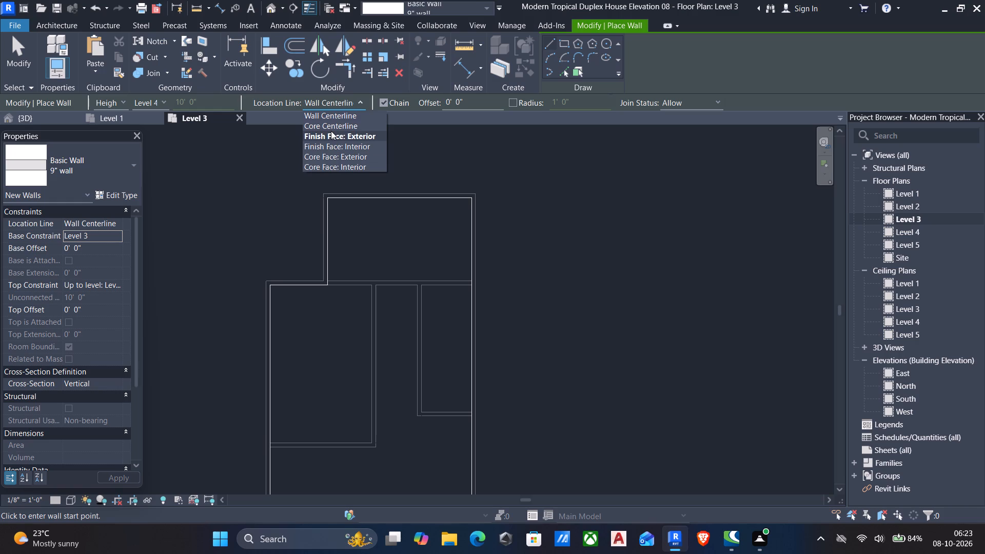
{"action": "left_click", "coordinate": [331, 131]}
{"action": "scroll", "coordinate": [320, 203], "scroll_direction": "up", "scroll_amount": 5}
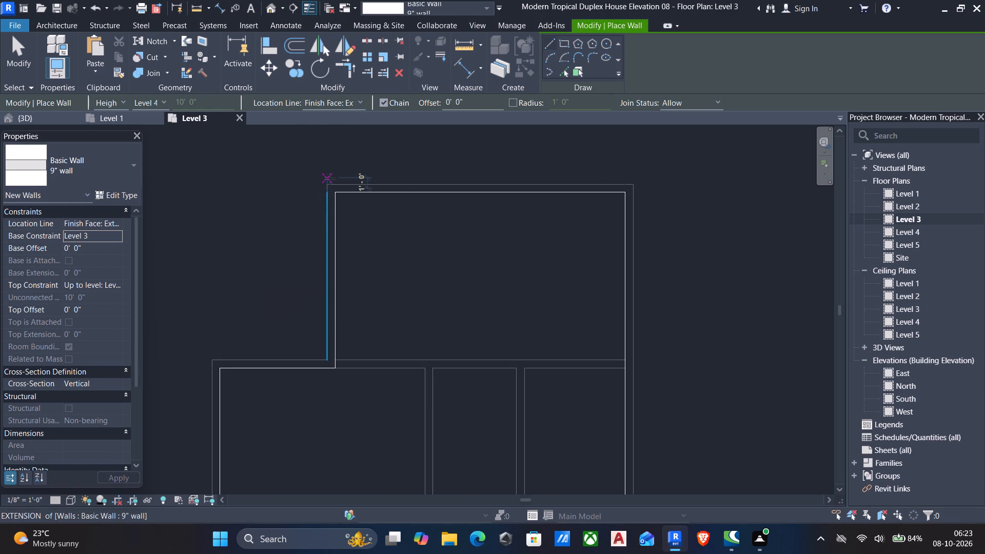
{"action": "left_click", "coordinate": [329, 184]}
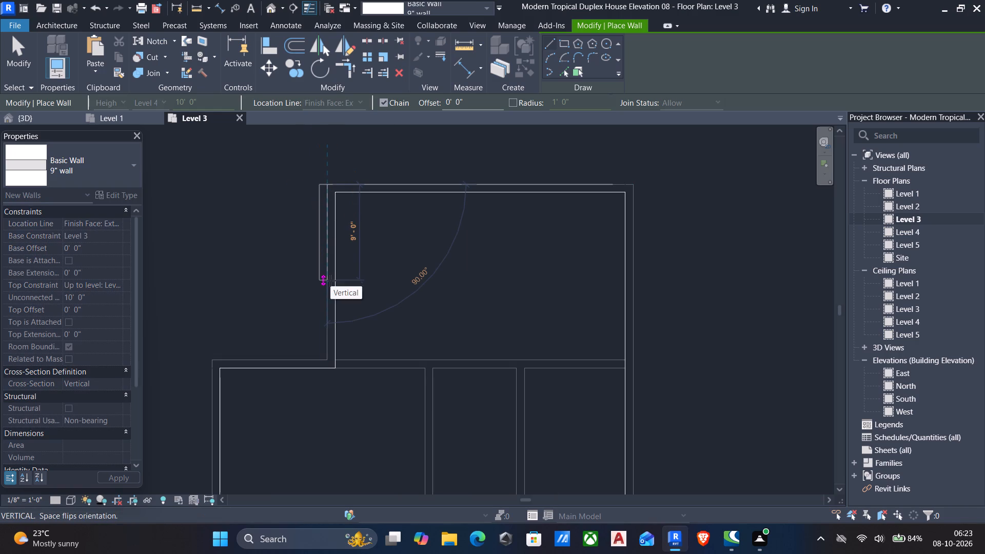
{"action": "key", "text": "space"}
{"action": "left_click", "coordinate": [331, 289]}
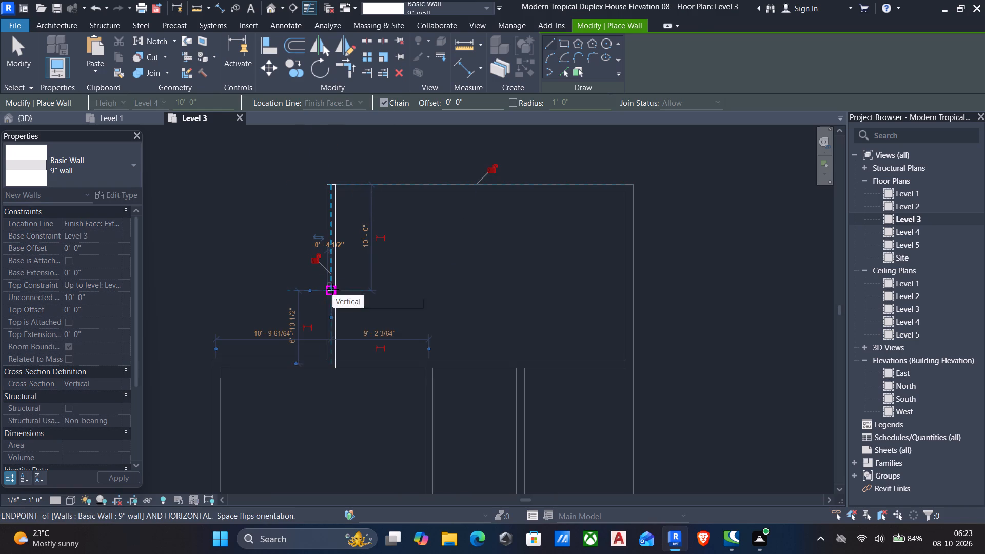
{"action": "key", "text": "Escape"}
Draw a 5'-0" length of 9" wall west from the rear projection's northeast corner, flipped to sit over the north wall below.
{"action": "scroll", "coordinate": [601, 184], "scroll_direction": "up", "scroll_amount": 4}
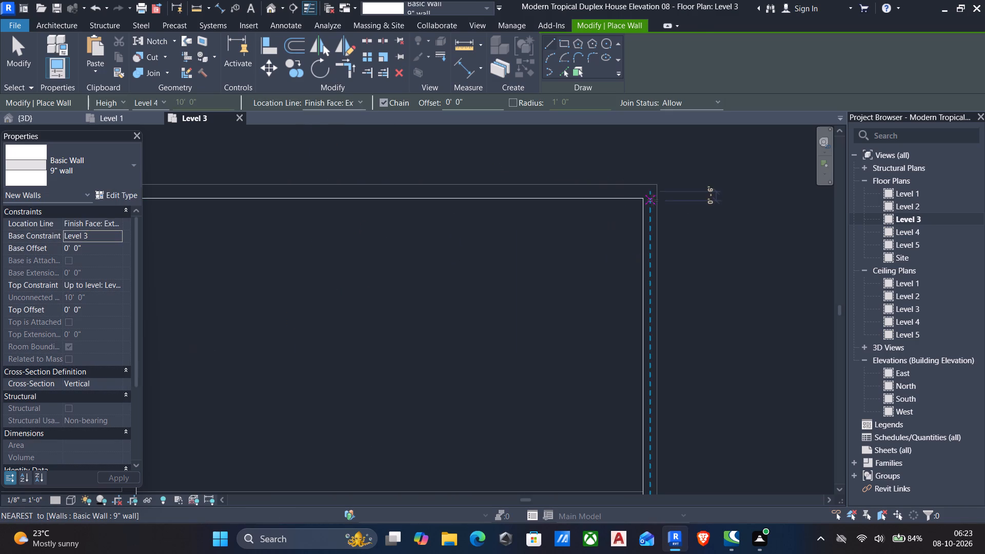
{"action": "left_click", "coordinate": [657, 186]}
{"action": "key", "text": "space"}
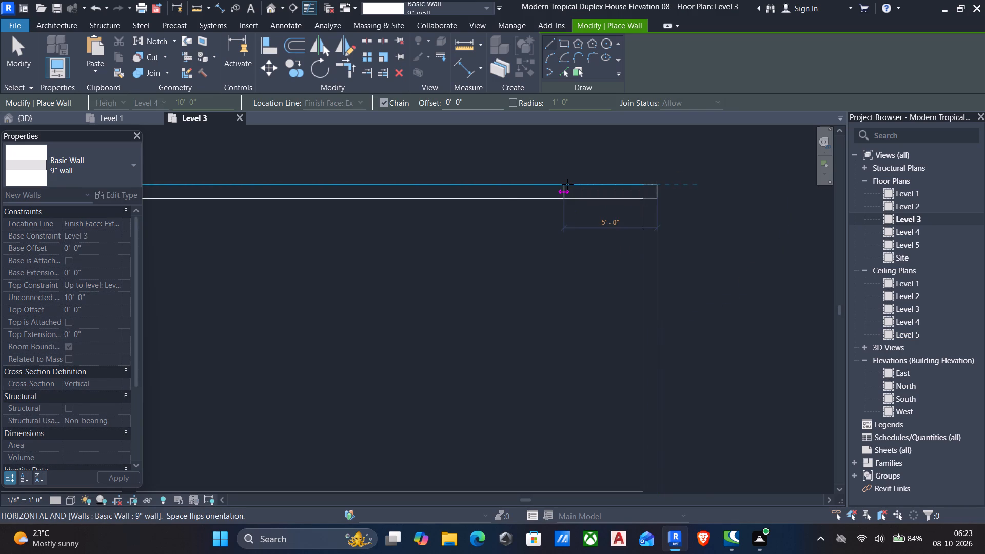
{"action": "left_click", "coordinate": [567, 184]}
{"action": "scroll", "coordinate": [553, 205], "scroll_direction": "down", "scroll_amount": 5}
{"action": "middle_click_drag", "start_coordinate": [545, 217], "coordinate": [544, 177]}
{"action": "key", "text": "Escape"}
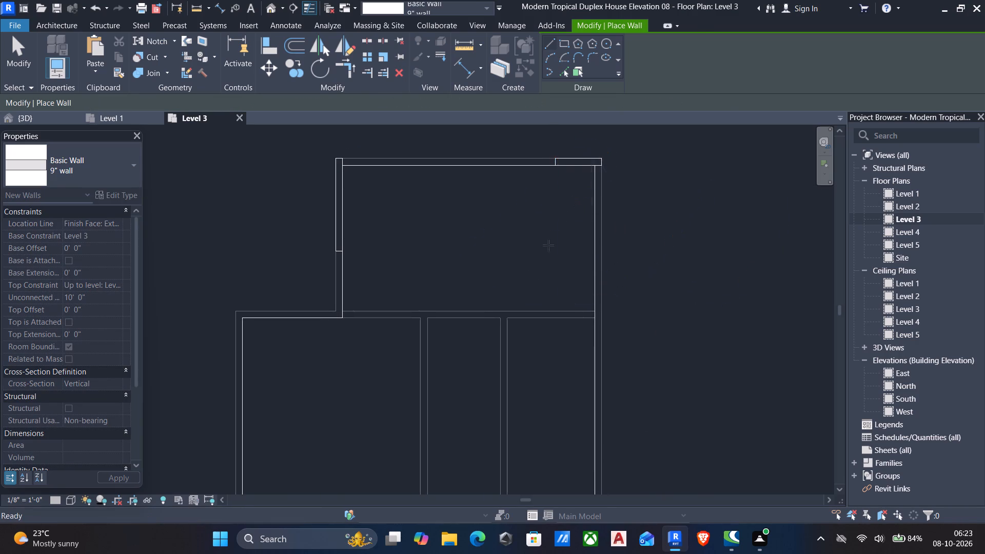
Draw a 6'-6" length of 9" wall east from the house's west corner at the northwest notch, over the wall below.
{"action": "scroll", "coordinate": [298, 307], "scroll_direction": "up", "scroll_amount": 6}
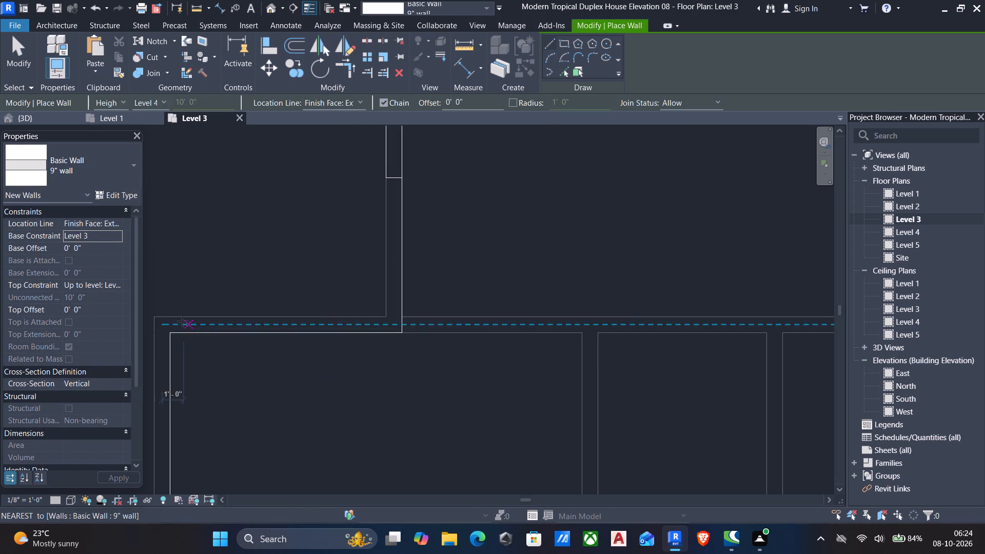
{"action": "left_click", "coordinate": [156, 319]}
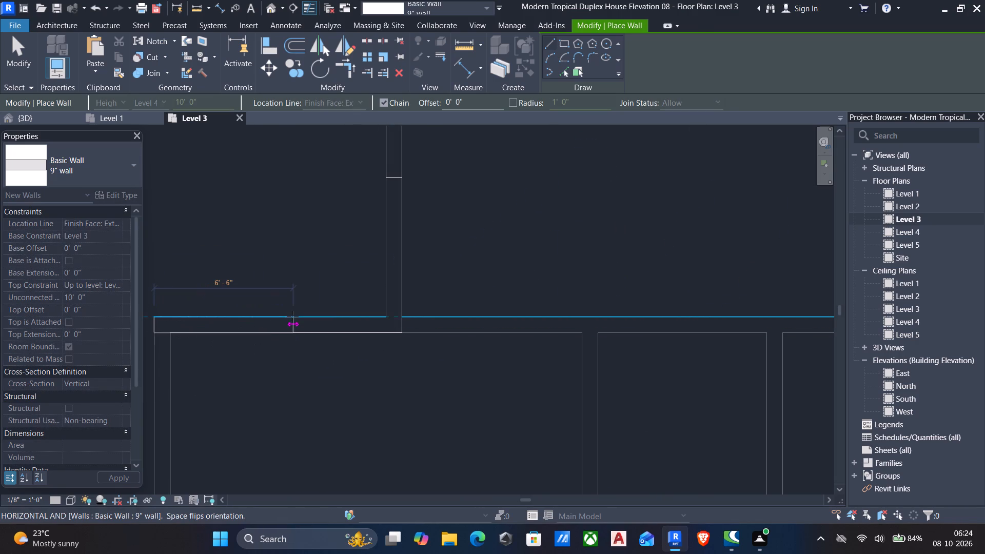
{"action": "left_click", "coordinate": [293, 316]}
{"action": "scroll", "coordinate": [294, 321], "scroll_direction": "down", "scroll_amount": 5}
{"action": "middle_click_drag", "start_coordinate": [307, 331], "coordinate": [334, 299]}
{"action": "key", "text": "Escape"}
Draw a 6'-0" length of 9" wall along the slab's front edge west of the porch, flipped outward over the wall below.
{"action": "scroll", "coordinate": [345, 339], "scroll_direction": "down", "scroll_amount": 1}
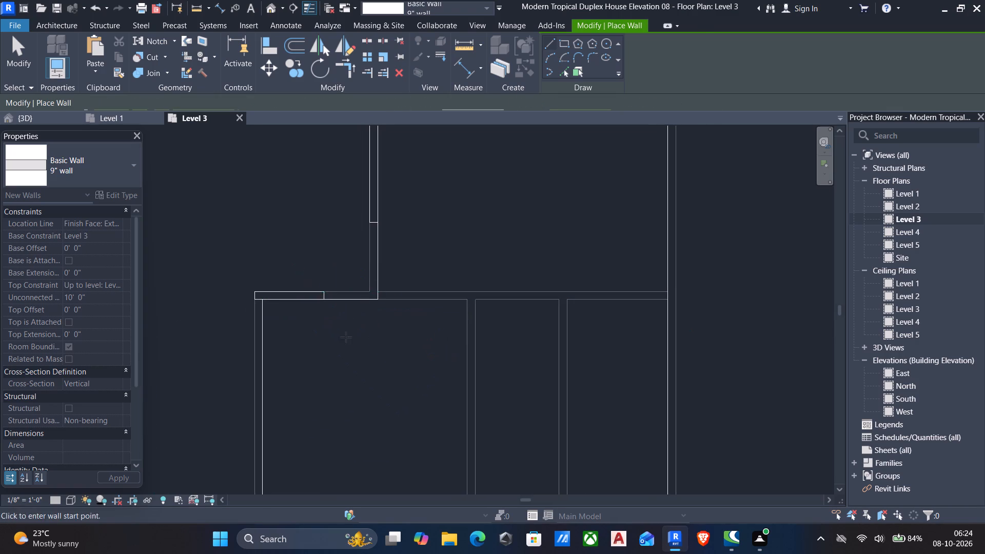
{"action": "middle_click_drag", "start_coordinate": [338, 347], "coordinate": [354, 228]}
{"action": "middle_click_drag", "start_coordinate": [338, 289], "coordinate": [344, 181]}
{"action": "middle_click_drag", "start_coordinate": [329, 292], "coordinate": [339, 208]}
{"action": "middle_click_drag", "start_coordinate": [346, 293], "coordinate": [352, 218]}
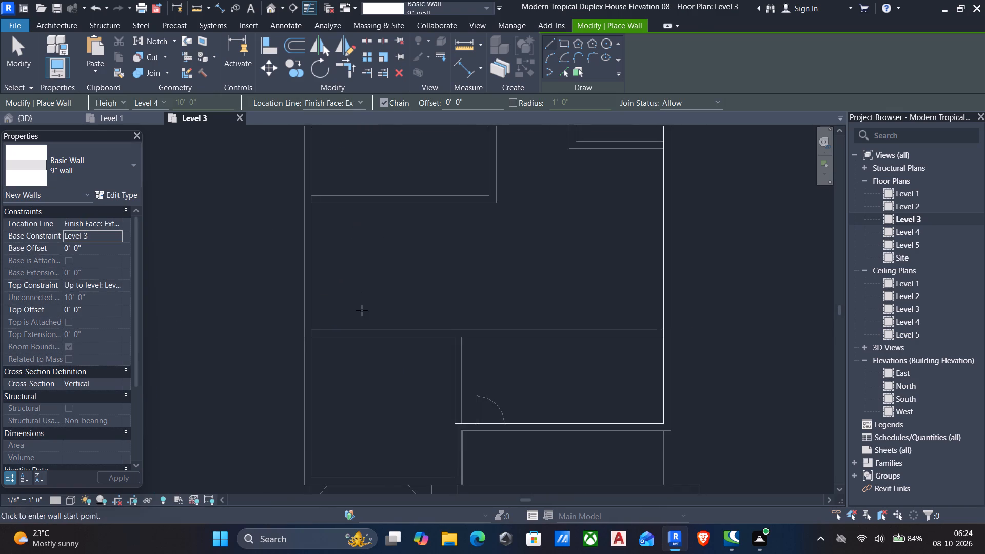
{"action": "middle_click_drag", "start_coordinate": [362, 310], "coordinate": [368, 225]}
{"action": "scroll", "coordinate": [522, 448], "scroll_direction": "up", "scroll_amount": 6}
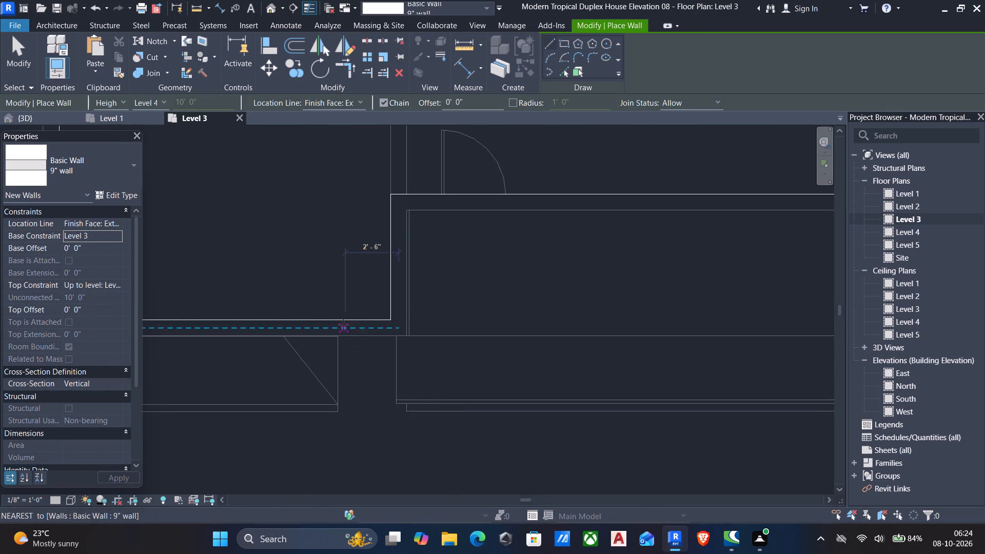
{"action": "left_click", "coordinate": [339, 320]}
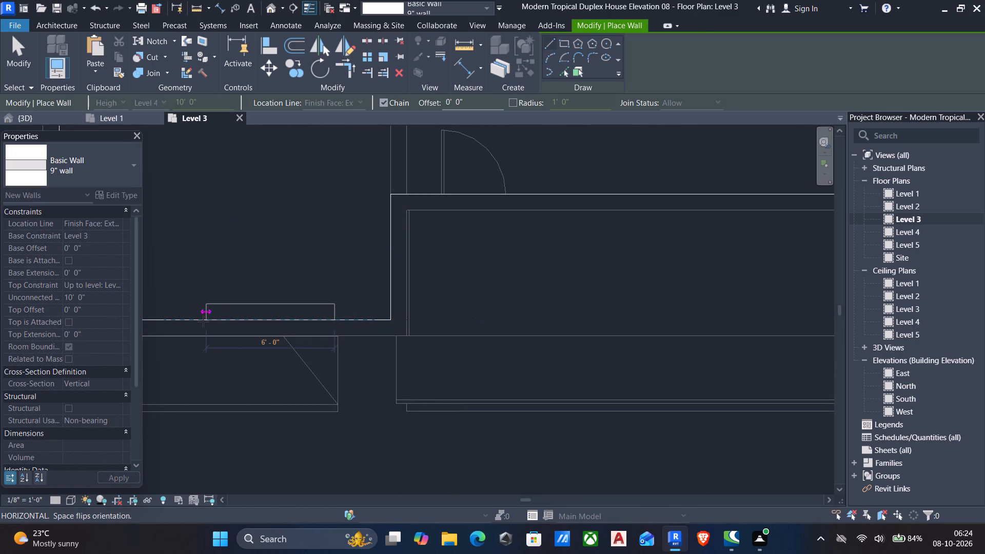
{"action": "key", "text": "space"}
{"action": "left_click", "coordinate": [203, 321]}
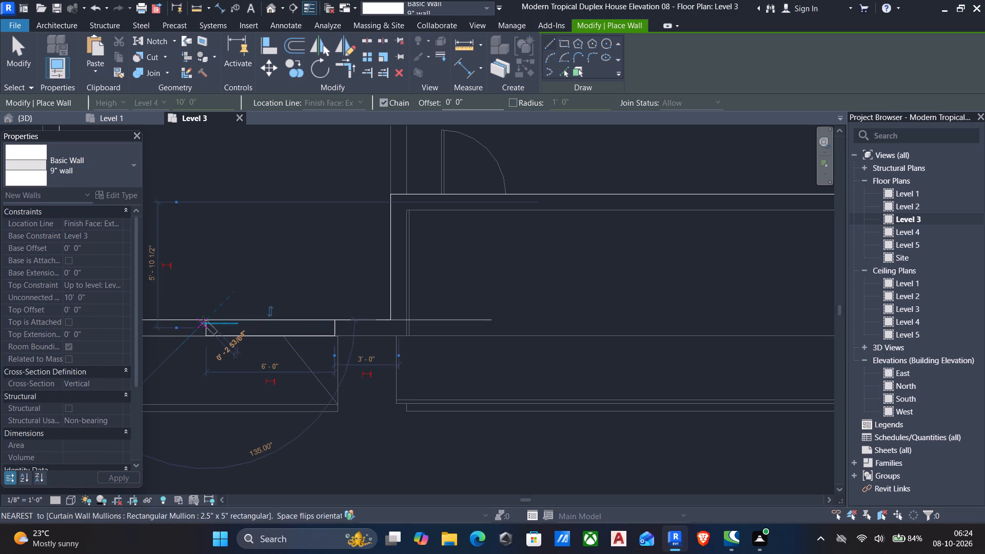
Draw a 3'-6" length of 9" wall south from the porch's inner northwest corner, flipped to sit over the wall below.
{"action": "key", "text": "Escape"}
{"action": "scroll", "coordinate": [211, 321], "scroll_direction": "down", "scroll_amount": 5}
{"action": "scroll", "coordinate": [344, 267], "scroll_direction": "up", "scroll_amount": 5}
{"action": "scroll", "coordinate": [287, 270], "scroll_direction": "up", "scroll_amount": 5}
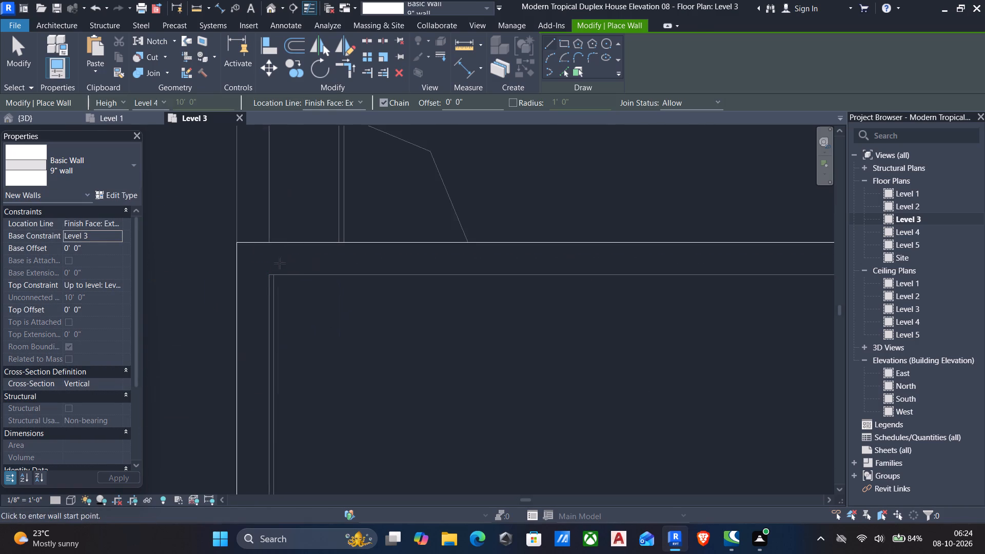
{"action": "left_click", "coordinate": [239, 247]}
{"action": "key", "text": "space"}
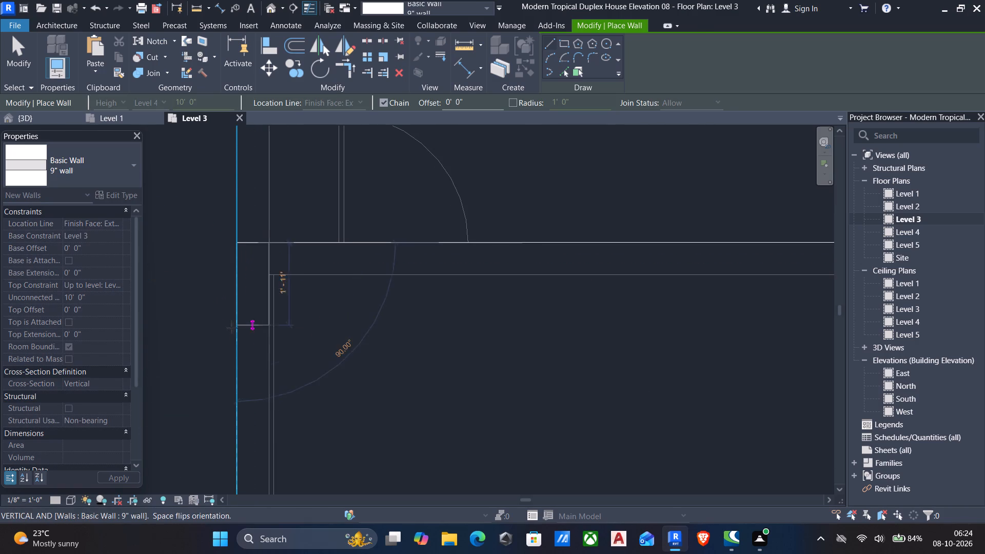
{"action": "scroll", "coordinate": [233, 341], "scroll_direction": "down", "scroll_amount": 2}
{"action": "middle_click_drag", "start_coordinate": [233, 348], "coordinate": [235, 285]}
{"action": "left_click", "coordinate": [245, 317]}
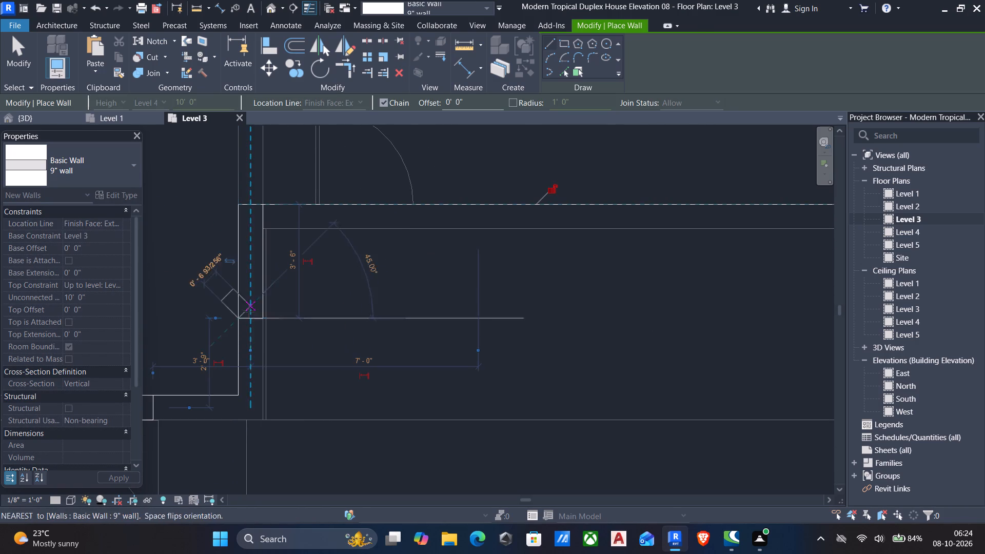
{"action": "key", "text": "Escape"}
Draw a 3'-9" length of 9" wall west from the house's southeast corner, over the wall behind the porch.
{"action": "scroll", "coordinate": [279, 313], "scroll_direction": "down", "scroll_amount": 3}
{"action": "middle_click_drag", "start_coordinate": [272, 327], "coordinate": [201, 393]}
{"action": "scroll", "coordinate": [659, 328], "scroll_direction": "up", "scroll_amount": 5}
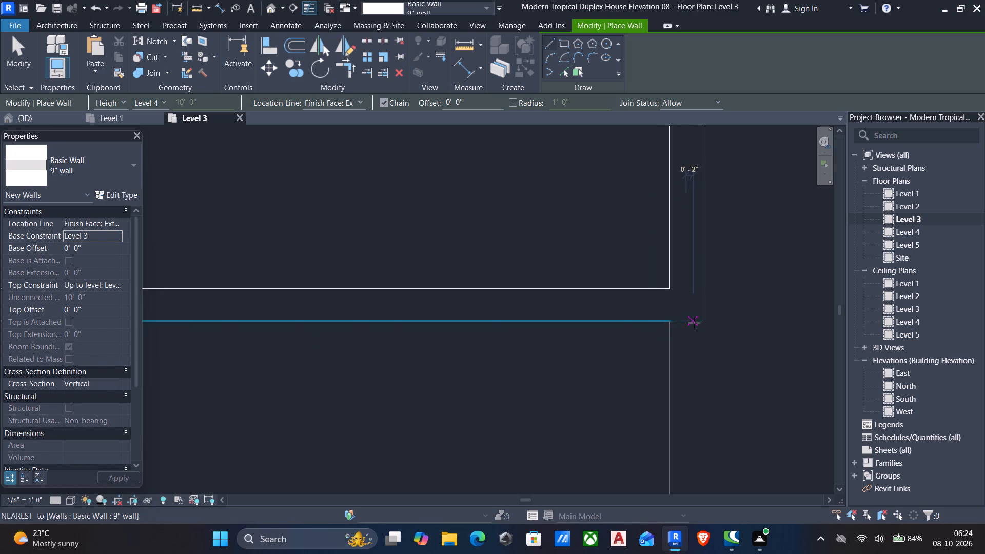
{"action": "left_click", "coordinate": [699, 323]}
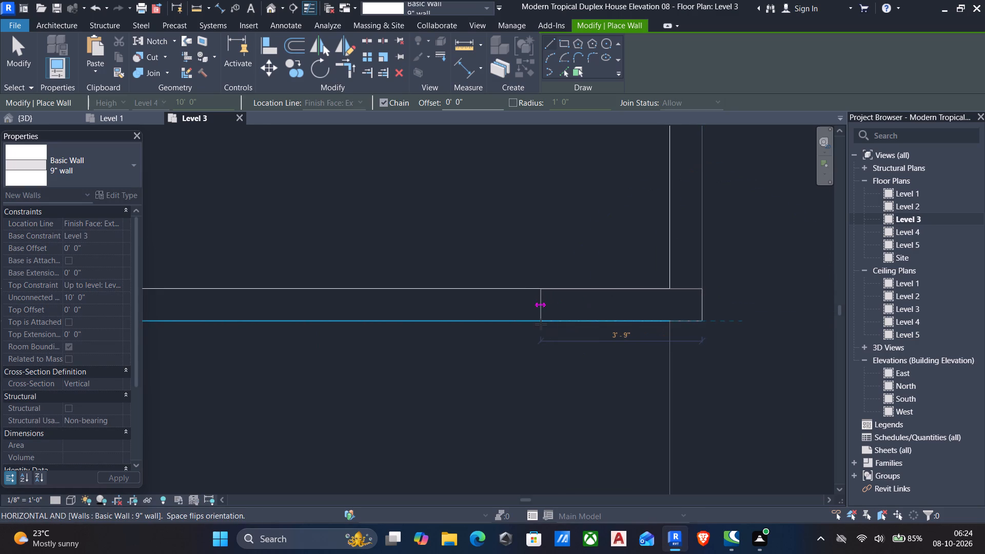
{"action": "left_click", "coordinate": [541, 324]}
{"action": "scroll", "coordinate": [541, 324], "scroll_direction": "down", "scroll_amount": 6}
{"action": "key", "text": "Escape"}
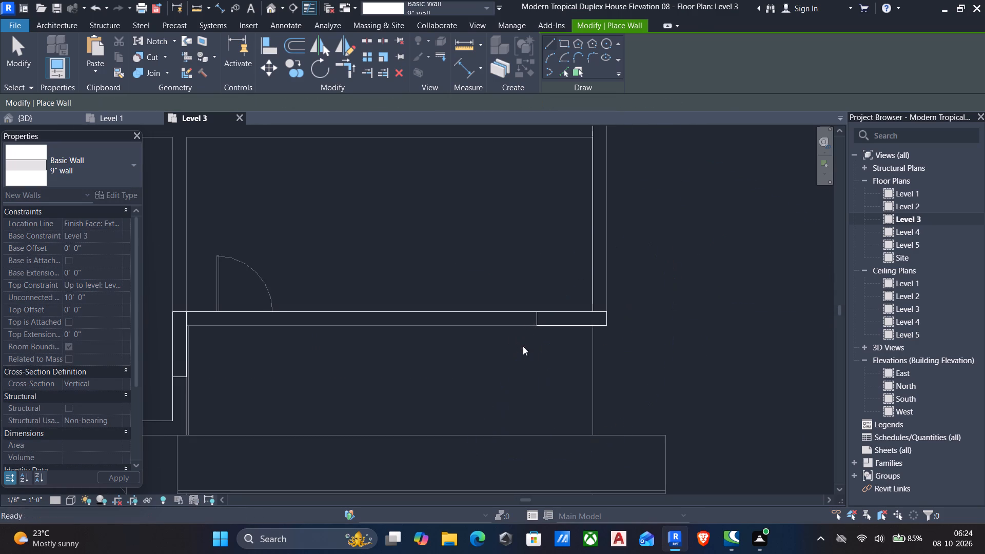
Trim the rear projection's west wall into corners with the northwest notch wall and the north wall.
{"action": "scroll", "coordinate": [523, 346], "scroll_direction": "down", "scroll_amount": 9}
{"action": "middle_click_drag", "start_coordinate": [534, 355], "coordinate": [581, 520]}
{"action": "scroll", "coordinate": [545, 407], "scroll_direction": "down", "scroll_amount": 5}
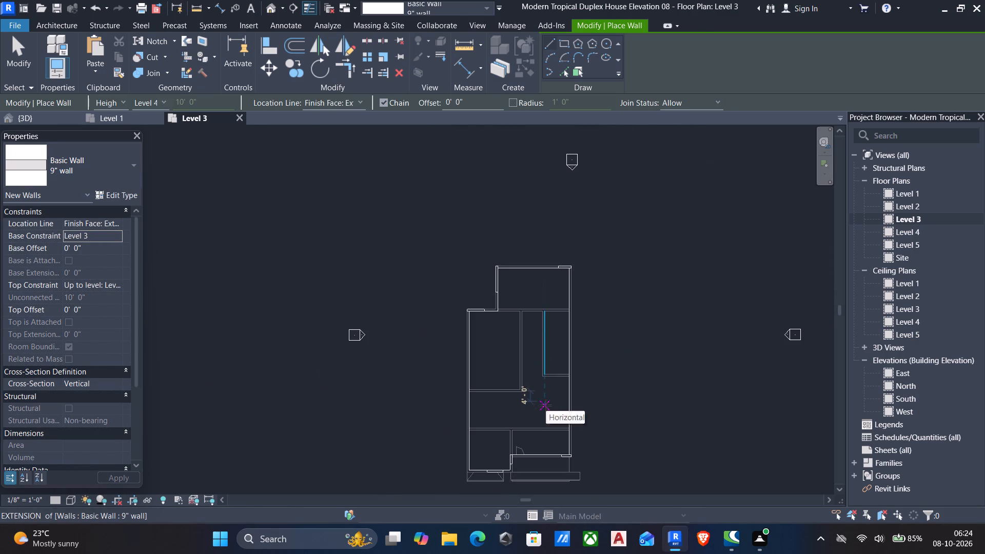
{"action": "middle_click_drag", "start_coordinate": [546, 405], "coordinate": [557, 383]}
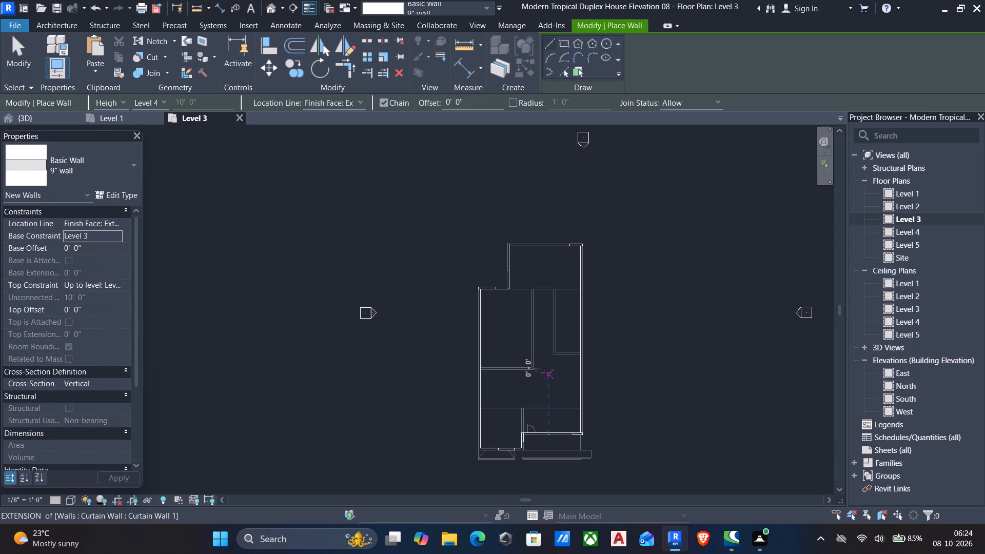
{"action": "key", "text": "Escape"}
{"action": "type", "text": "tr"}
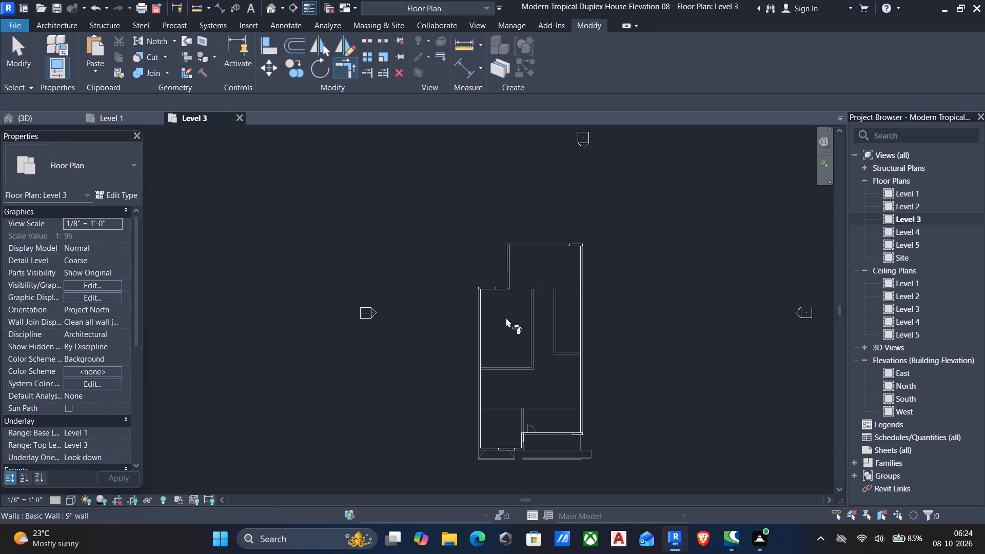
{"action": "scroll", "coordinate": [497, 296], "scroll_direction": "up", "scroll_amount": 3}
{"action": "left_click", "coordinate": [484, 285]}
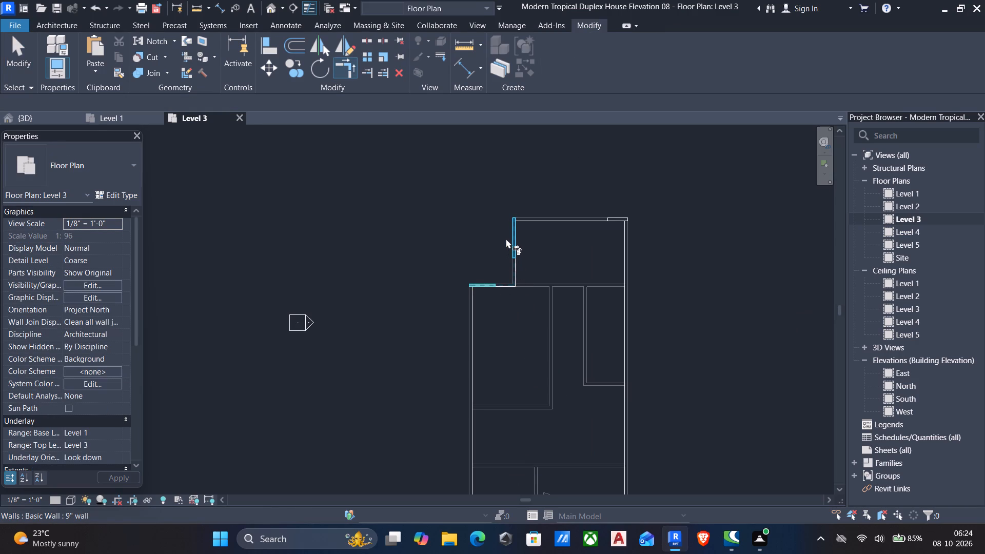
{"action": "left_click", "coordinate": [509, 235]}
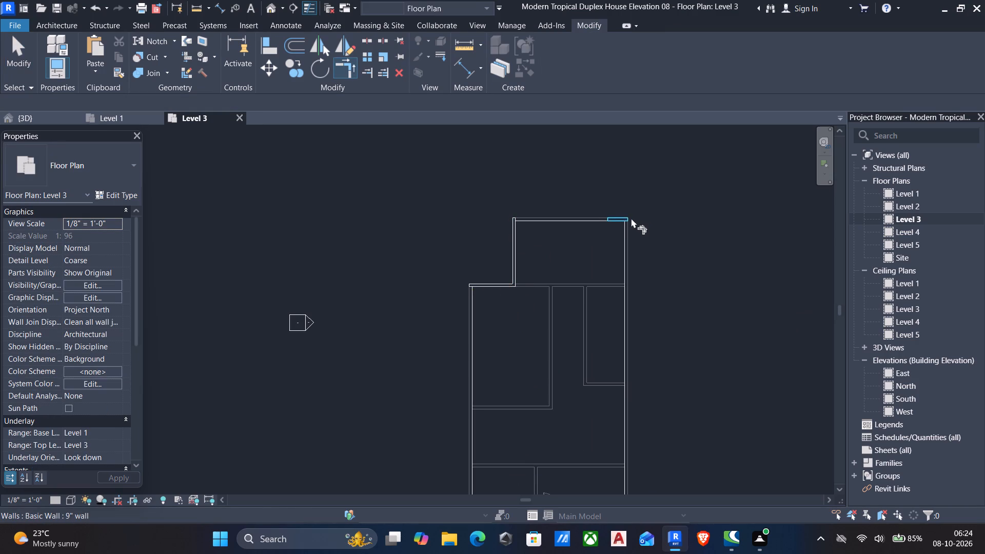
{"action": "left_click", "coordinate": [627, 218]}
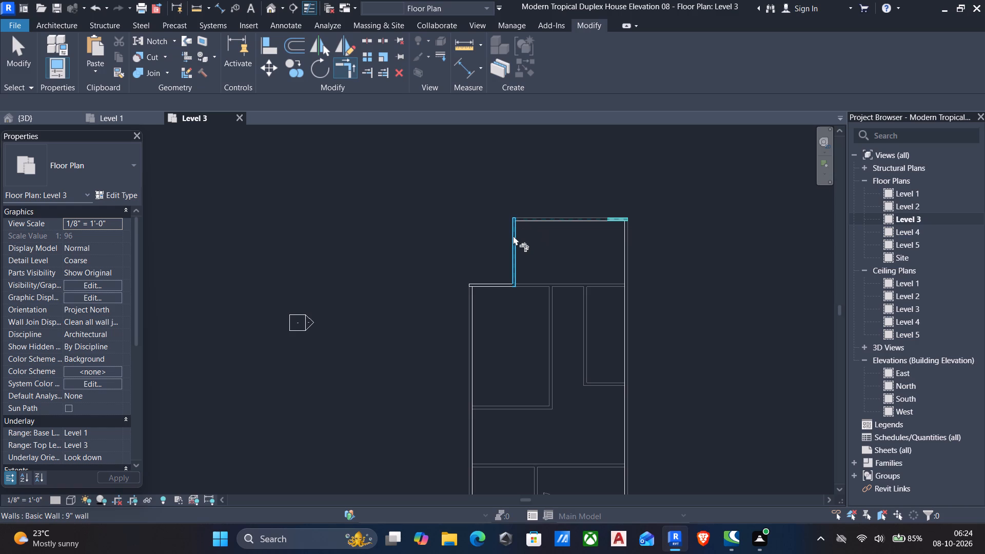
{"action": "left_click", "coordinate": [513, 235]}
Trim the rear projection's north wall and the east wall into a corner.
{"action": "scroll", "coordinate": [534, 288], "scroll_direction": "down", "scroll_amount": 3}
{"action": "left_click", "coordinate": [579, 248]}
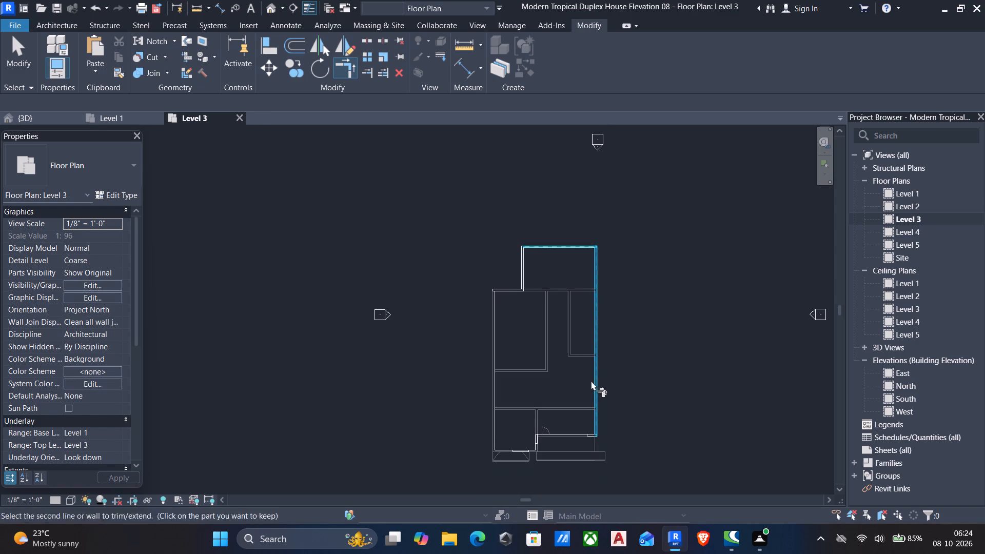
{"action": "scroll", "coordinate": [598, 445], "scroll_direction": "up", "scroll_amount": 2}
{"action": "left_click", "coordinate": [588, 433]}
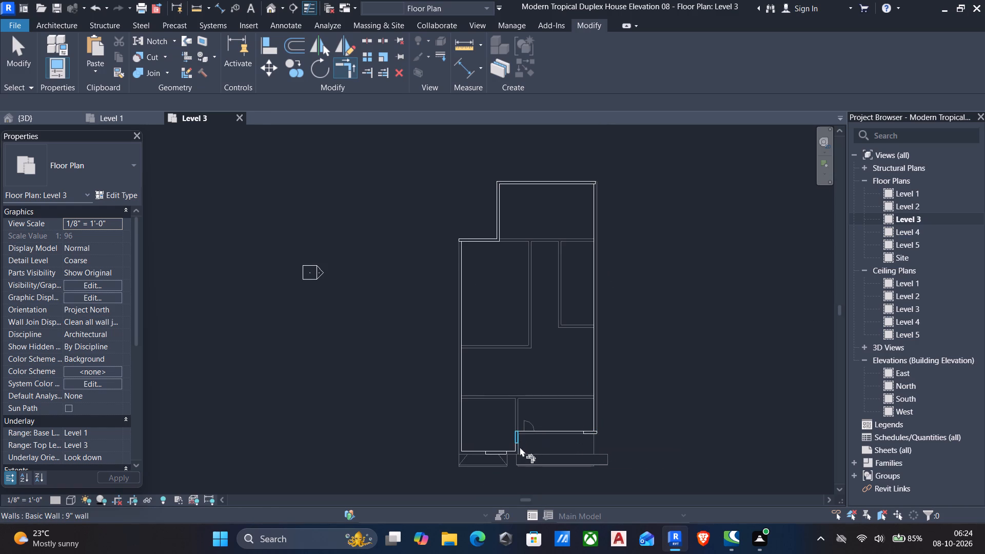
Trim the porch's west side wall into corners with the wall behind the porch and the front wall west of it.
{"action": "left_click", "coordinate": [515, 439]}
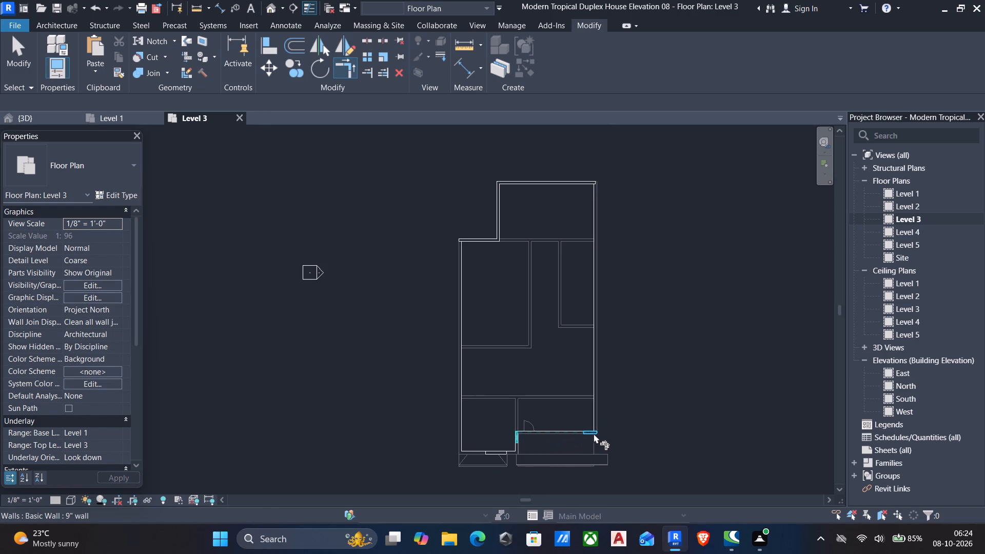
{"action": "left_click", "coordinate": [594, 433]}
{"action": "scroll", "coordinate": [523, 448], "scroll_direction": "up", "scroll_amount": 4}
{"action": "left_click_drag", "start_coordinate": [480, 454], "coordinate": [485, 453]}
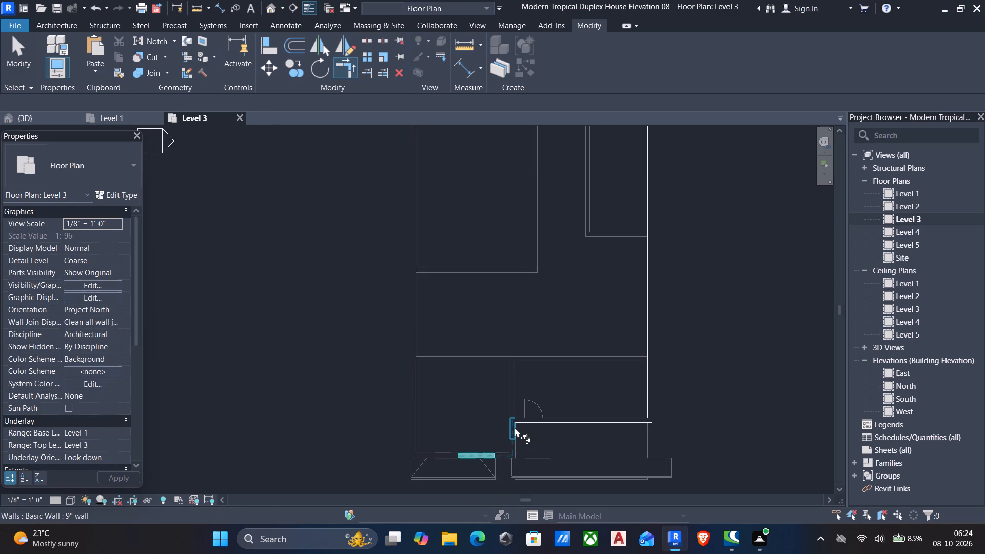
{"action": "left_click", "coordinate": [514, 427]}
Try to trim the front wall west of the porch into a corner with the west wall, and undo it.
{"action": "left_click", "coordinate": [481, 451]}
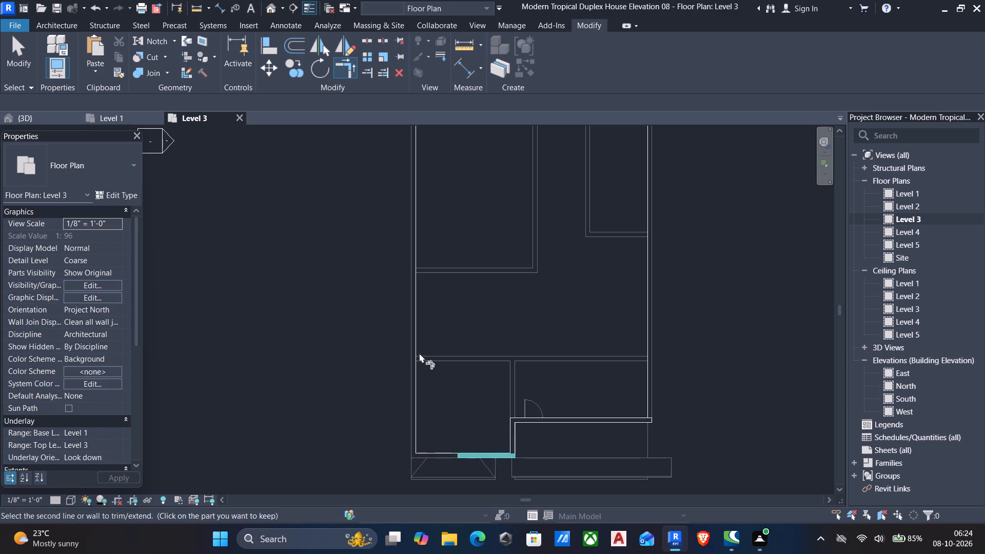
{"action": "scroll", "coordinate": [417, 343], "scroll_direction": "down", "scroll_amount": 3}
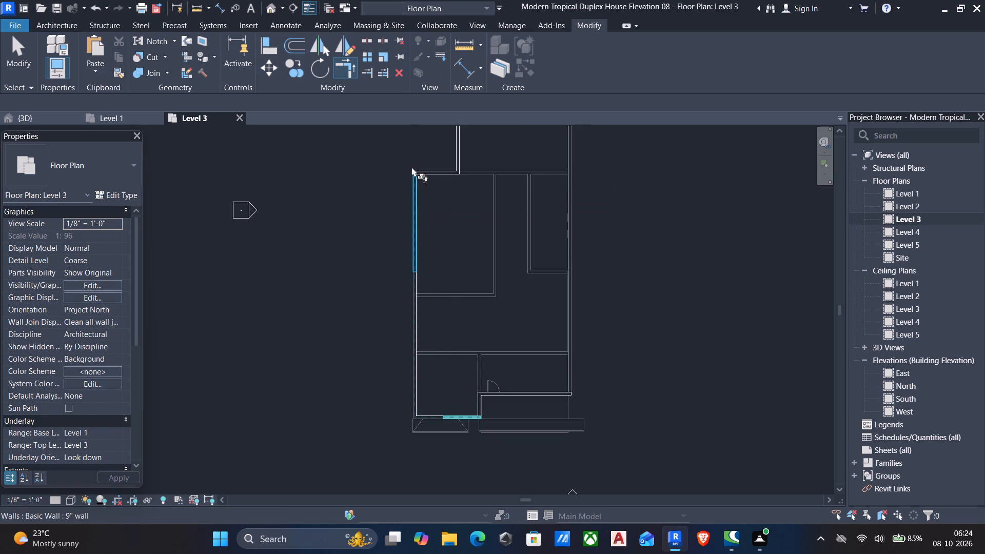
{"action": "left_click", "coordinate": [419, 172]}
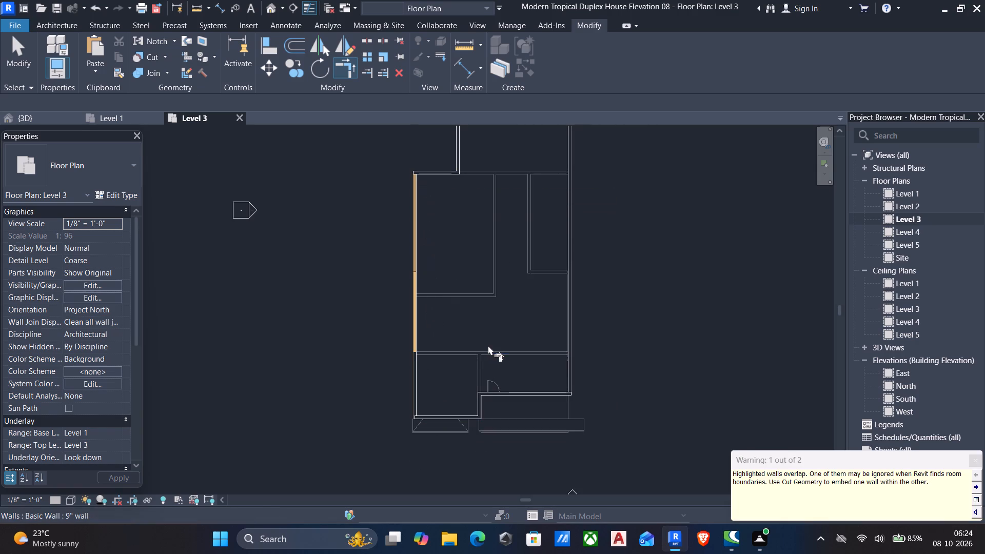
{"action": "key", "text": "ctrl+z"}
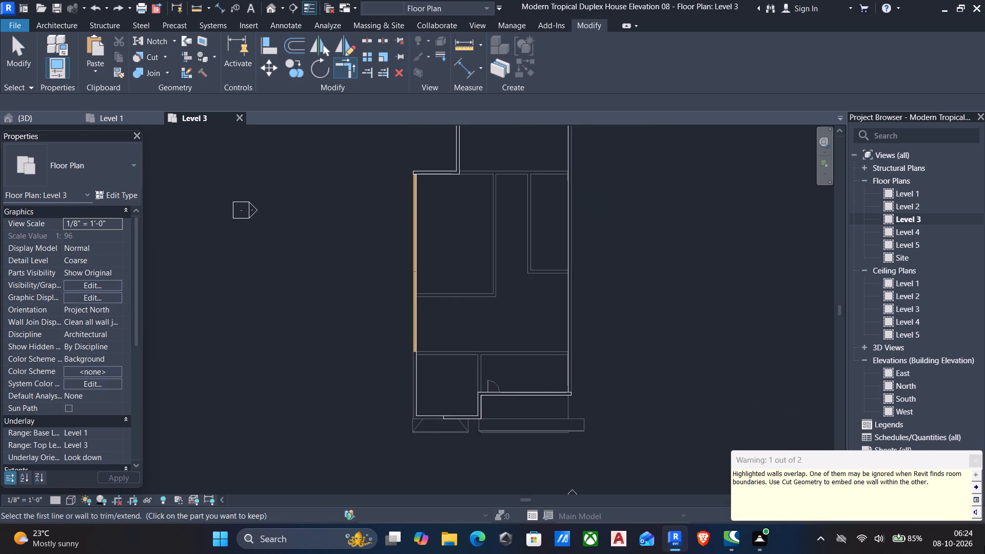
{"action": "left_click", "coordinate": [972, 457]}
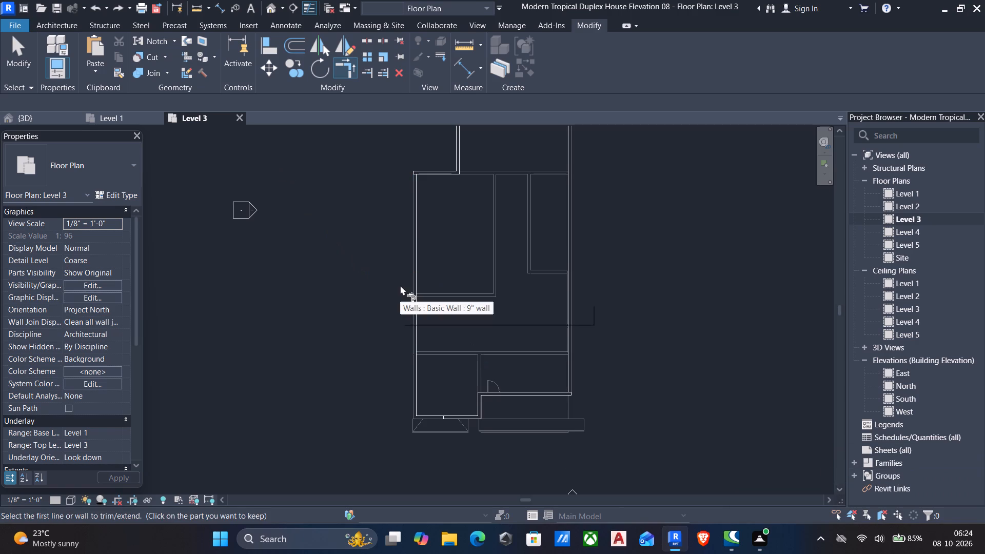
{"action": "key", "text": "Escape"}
Draw a 6'-0" length of 9" wall north from the house's southwest corner, over the west wall below.
{"action": "type", "text": "wa"}
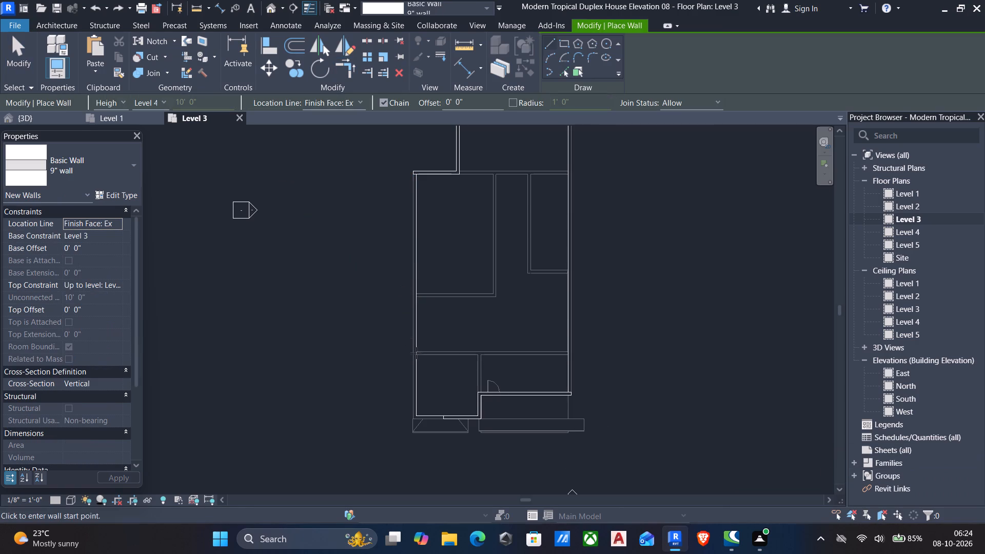
{"action": "scroll", "coordinate": [416, 353], "scroll_direction": "up", "scroll_amount": 5}
{"action": "scroll", "coordinate": [418, 483], "scroll_direction": "up", "scroll_amount": 7}
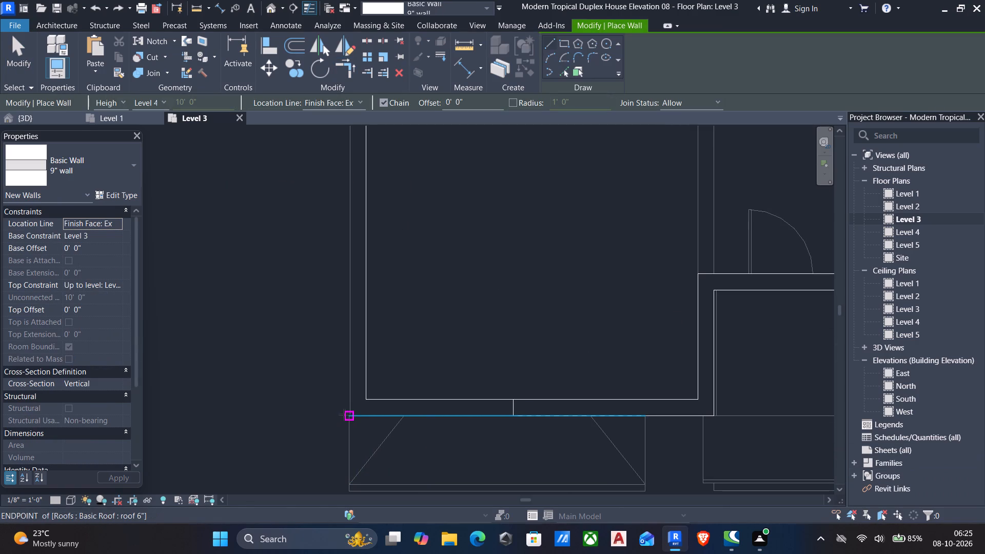
{"action": "left_click", "coordinate": [345, 414]}
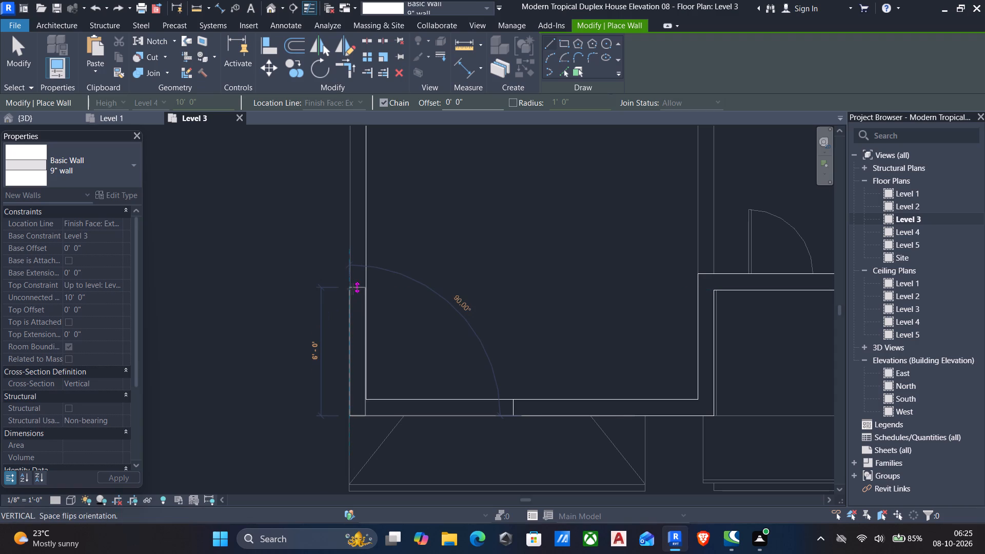
{"action": "left_click", "coordinate": [352, 289]}
{"action": "key", "text": "Escape"}
Trim the new southwest wall segment into a corner with the front wall west of the porch.
{"action": "type", "text": "tr"}
{"action": "left_click", "coordinate": [357, 415]}
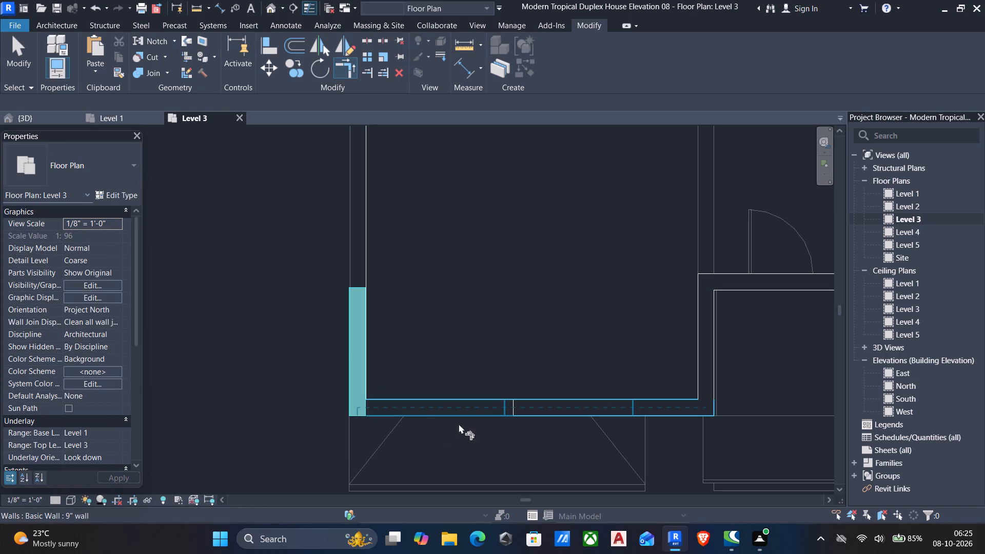
Trim/Extend the short west wall on Level 3 to corners with the south front wall and the stepped north-west wall.
{"action": "left_click", "coordinate": [508, 407]}
{"action": "scroll", "coordinate": [448, 394], "scroll_direction": "down", "scroll_amount": 5}
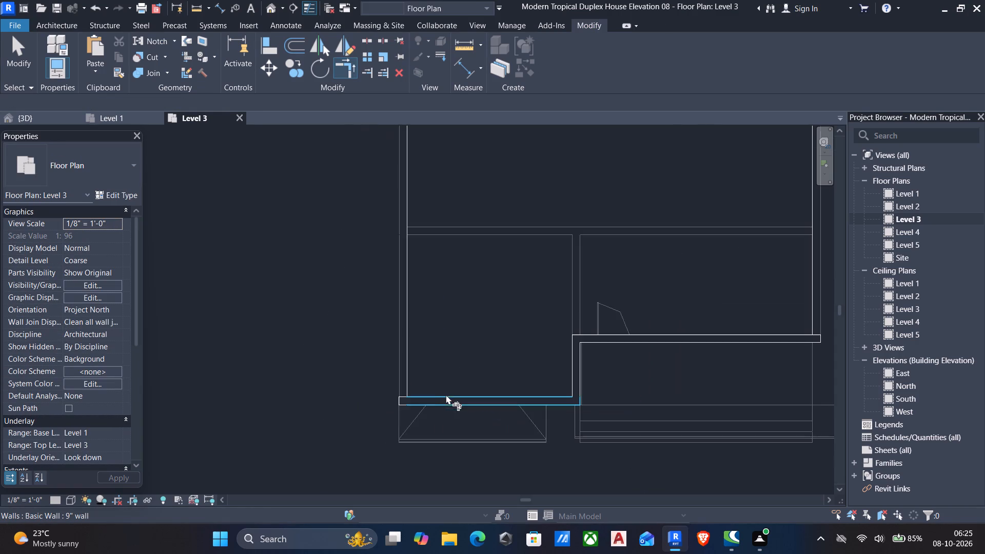
{"action": "scroll", "coordinate": [423, 389], "scroll_direction": "up", "scroll_amount": 5}
{"action": "left_click", "coordinate": [381, 408]}
{"action": "scroll", "coordinate": [375, 398], "scroll_direction": "down", "scroll_amount": 5}
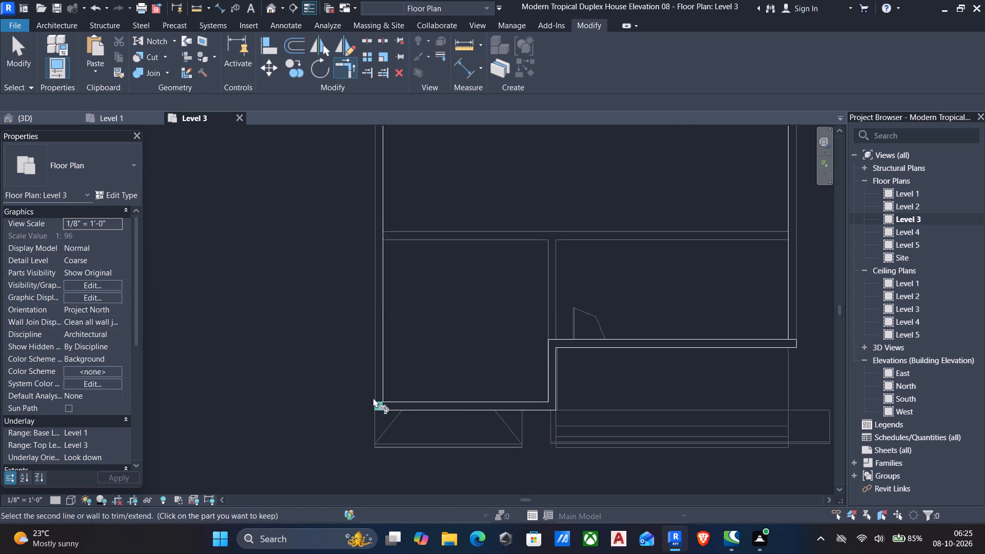
{"action": "middle_click_drag", "start_coordinate": [373, 400], "coordinate": [463, 545]}
{"action": "scroll", "coordinate": [466, 470], "scroll_direction": "up", "scroll_amount": 1}
{"action": "scroll", "coordinate": [454, 239], "scroll_direction": "down", "scroll_amount": 4}
{"action": "scroll", "coordinate": [462, 282], "scroll_direction": "up", "scroll_amount": 1}
{"action": "scroll", "coordinate": [476, 242], "scroll_direction": "down", "scroll_amount": 4}
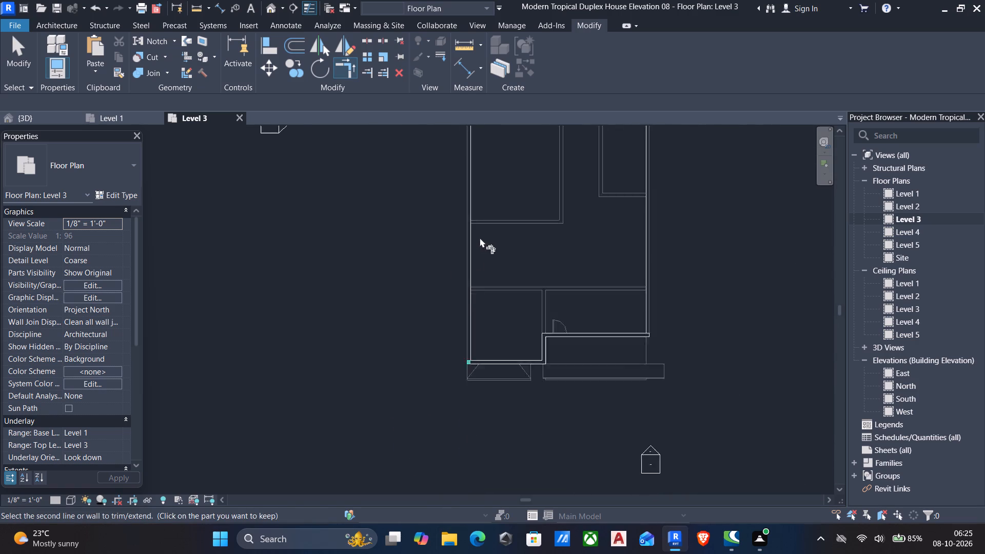
{"action": "scroll", "coordinate": [480, 238], "scroll_direction": "down", "scroll_amount": 3}
{"action": "middle_click_drag", "start_coordinate": [482, 289], "coordinate": [501, 404]}
{"action": "left_click", "coordinate": [500, 255]}
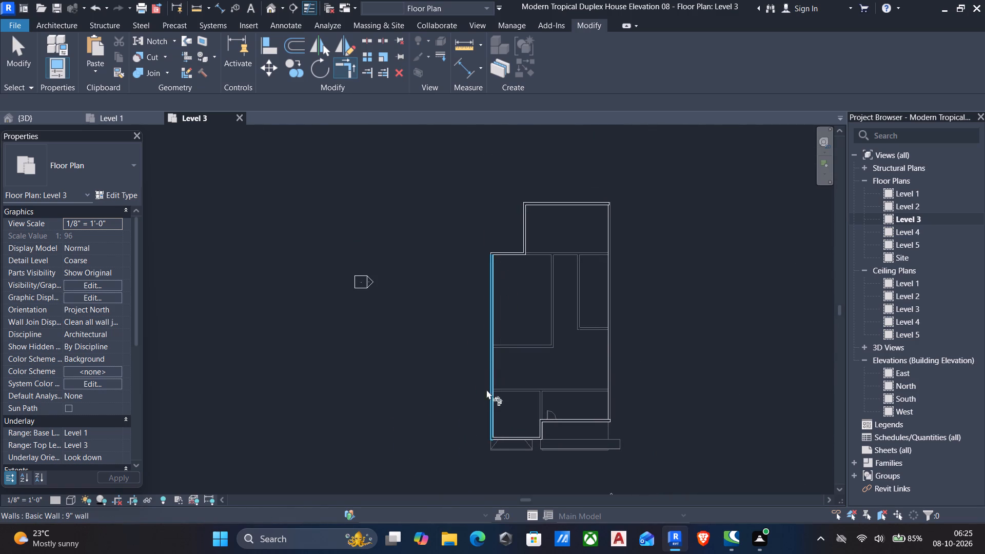
{"action": "scroll", "coordinate": [490, 437], "scroll_direction": "up", "scroll_amount": 6}
{"action": "scroll", "coordinate": [493, 444], "scroll_direction": "down", "scroll_amount": 5}
{"action": "middle_click_drag", "start_coordinate": [494, 444], "coordinate": [463, 343]}
{"action": "scroll", "coordinate": [463, 343], "scroll_direction": "up", "scroll_amount": 4}
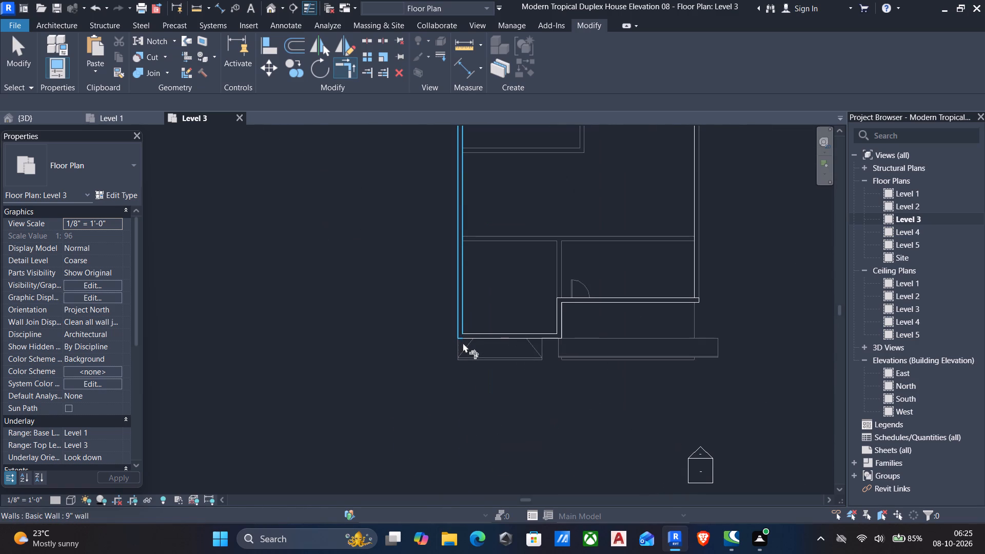
{"action": "key", "text": "Escape"}
Check the Level 3 outer walls along the west and east sides for missing segments.
{"action": "left_click", "coordinate": [456, 299]}
{"action": "scroll", "coordinate": [454, 320], "scroll_direction": "down", "scroll_amount": 5}
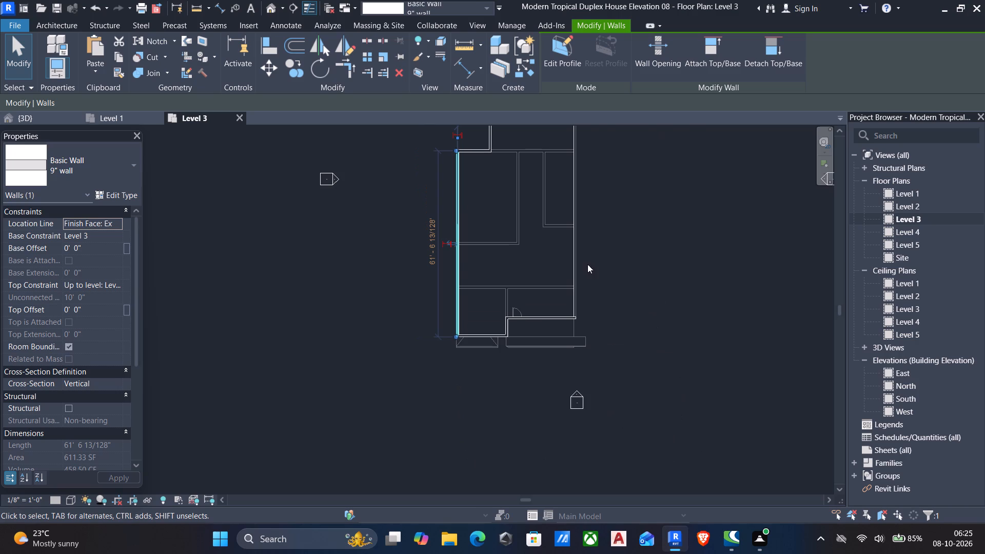
{"action": "scroll", "coordinate": [574, 273], "scroll_direction": "down", "scroll_amount": 4}
{"action": "middle_click_drag", "start_coordinate": [580, 309], "coordinate": [585, 340]}
{"action": "scroll", "coordinate": [586, 329], "scroll_direction": "up", "scroll_amount": 3}
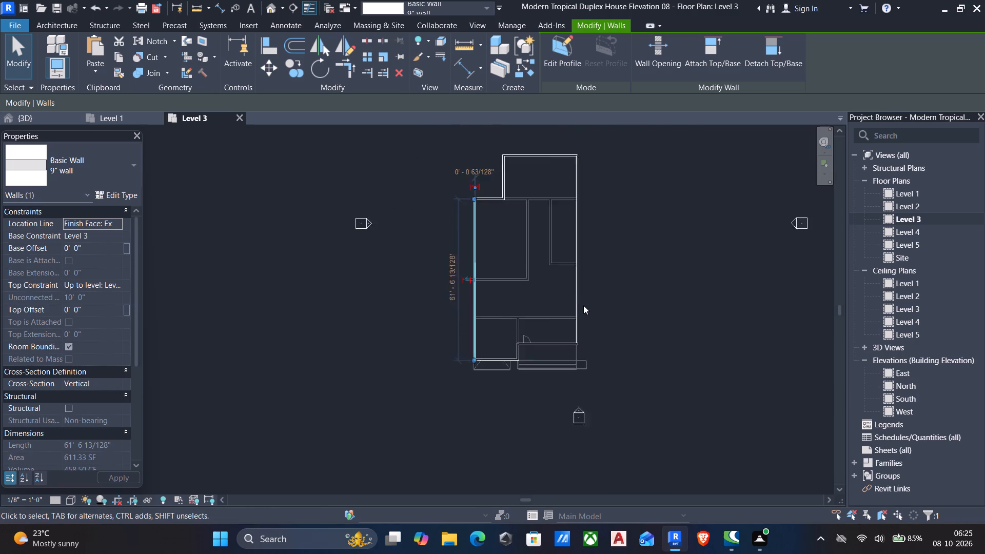
{"action": "scroll", "coordinate": [583, 305], "scroll_direction": "up", "scroll_amount": 1}
{"action": "left_click", "coordinate": [578, 288]}
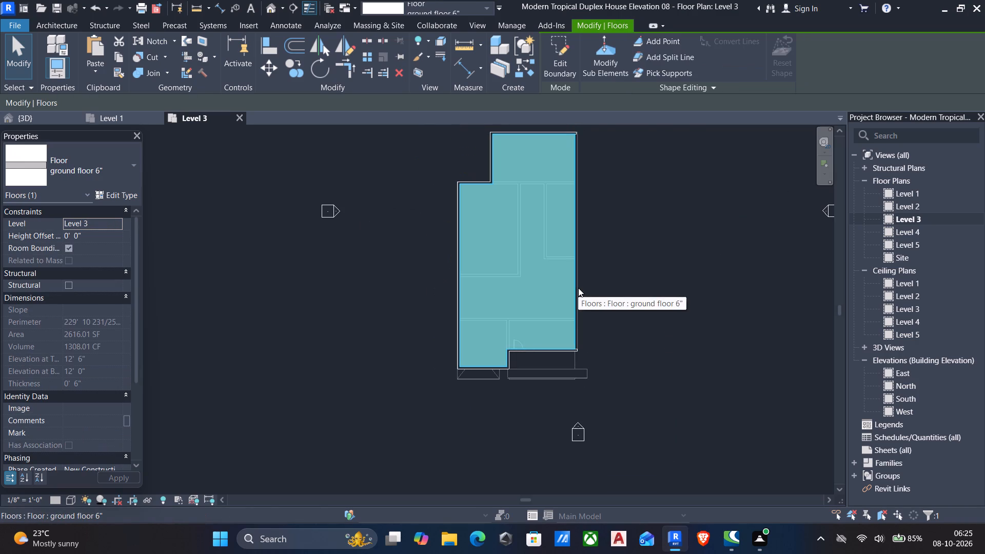
{"action": "key", "text": "Escape"}
{"action": "scroll", "coordinate": [578, 288], "scroll_direction": "up", "scroll_amount": 5}
{"action": "scroll", "coordinate": [583, 298], "scroll_direction": "down", "scroll_amount": 5}
{"action": "middle_click_drag", "start_coordinate": [585, 362], "coordinate": [597, 413]}
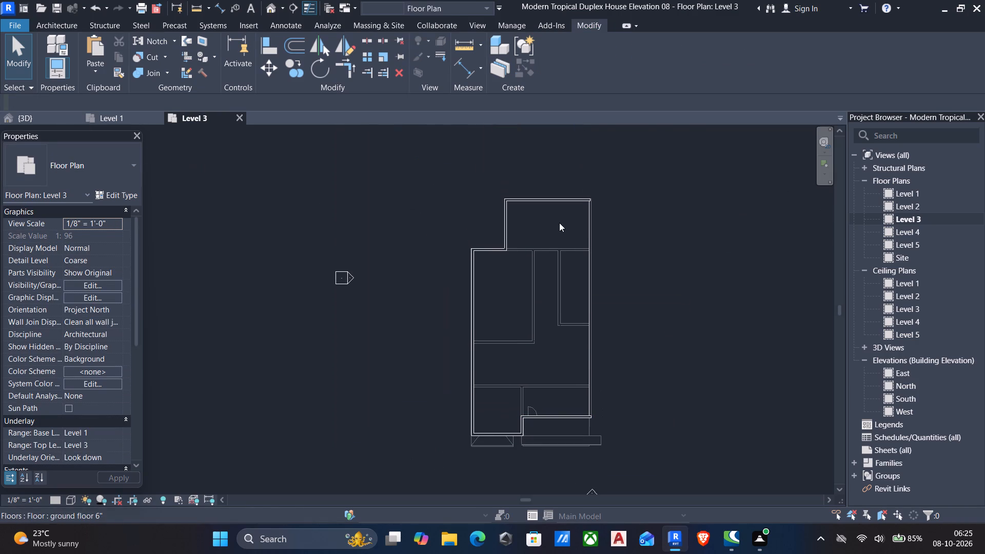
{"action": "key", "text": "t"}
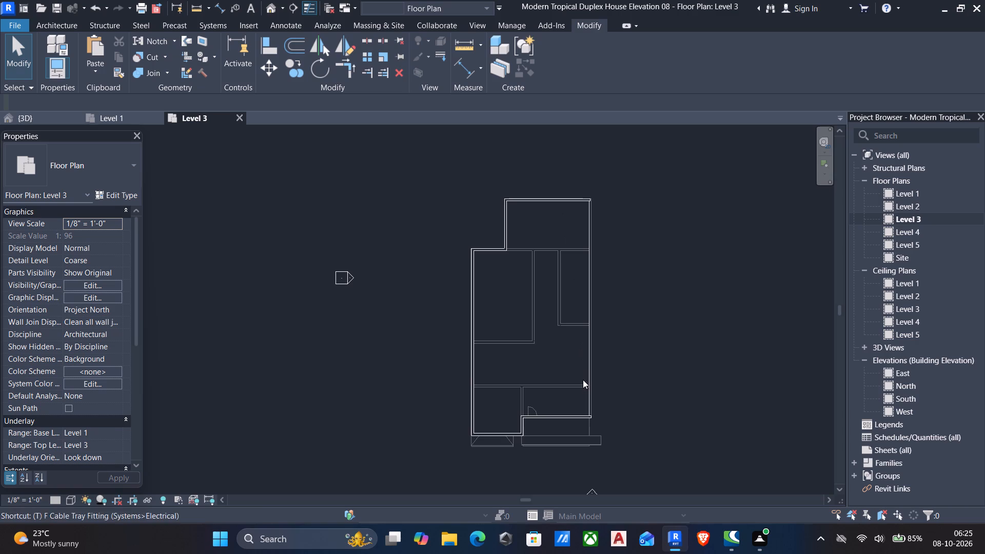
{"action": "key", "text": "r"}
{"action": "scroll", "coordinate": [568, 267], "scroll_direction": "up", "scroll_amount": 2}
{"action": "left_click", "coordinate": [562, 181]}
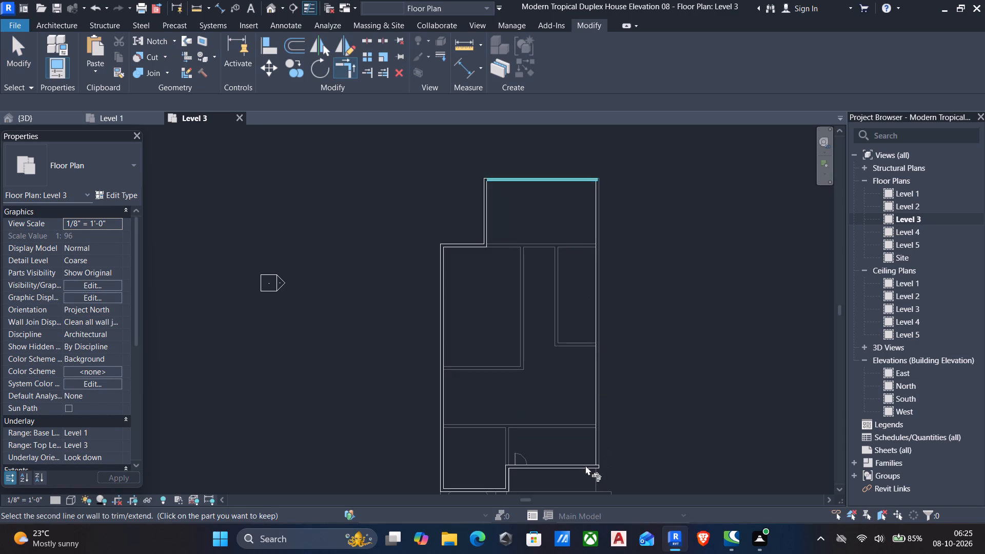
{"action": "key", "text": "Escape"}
Draw a short vertical 9" wall on Level 3 along the east side, with its outer face on the existing exterior line.
{"action": "type", "text": "wa"}
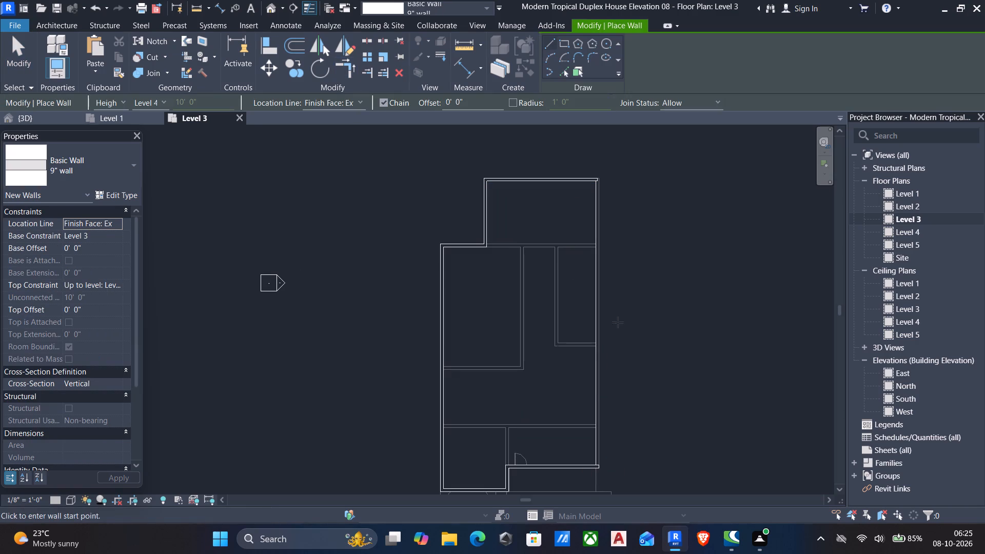
{"action": "scroll", "coordinate": [615, 323], "scroll_direction": "up", "scroll_amount": 5}
{"action": "scroll", "coordinate": [589, 399], "scroll_direction": "up", "scroll_amount": 4}
{"action": "left_click", "coordinate": [589, 399]}
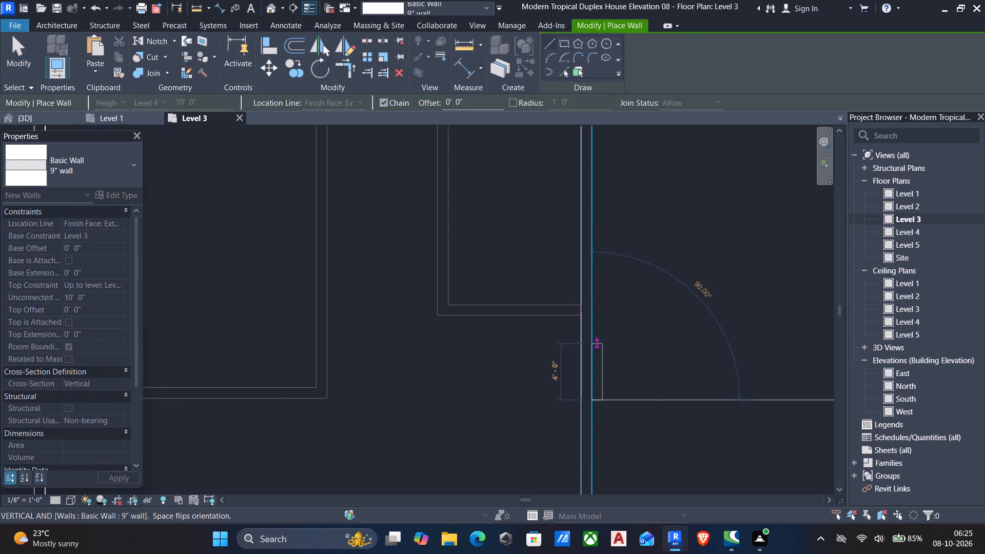
{"action": "key", "text": "space"}
{"action": "left_click", "coordinate": [596, 333]}
{"action": "key", "text": "Escape"}
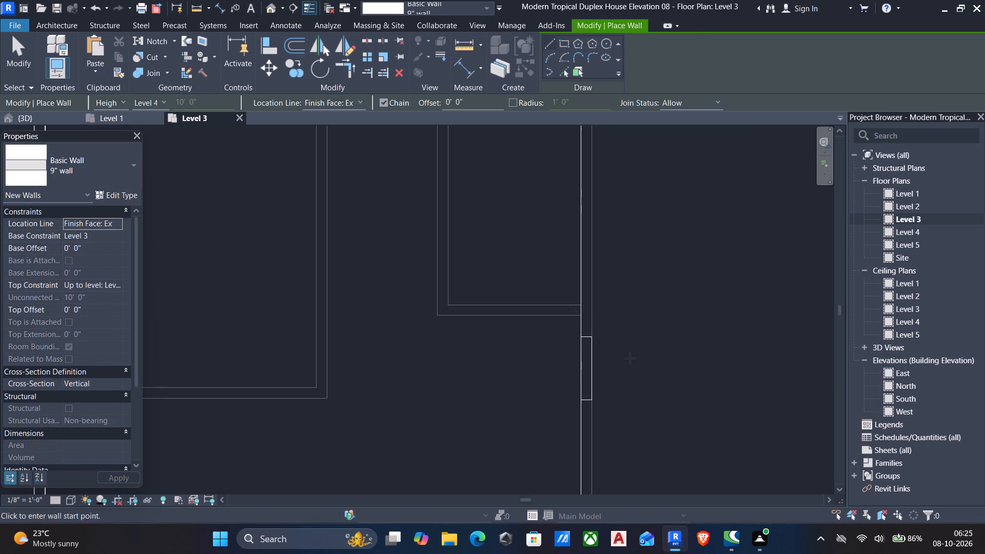
{"action": "scroll", "coordinate": [622, 359], "scroll_direction": "down", "scroll_amount": 5}
{"action": "middle_click_drag", "start_coordinate": [627, 385], "coordinate": [641, 428]}
{"action": "scroll", "coordinate": [630, 403], "scroll_direction": "up", "scroll_amount": 1}
{"action": "scroll", "coordinate": [566, 323], "scroll_direction": "down", "scroll_amount": 3}
{"action": "middle_click_drag", "start_coordinate": [578, 383], "coordinate": [595, 434]}
{"action": "key", "text": "Escape"}
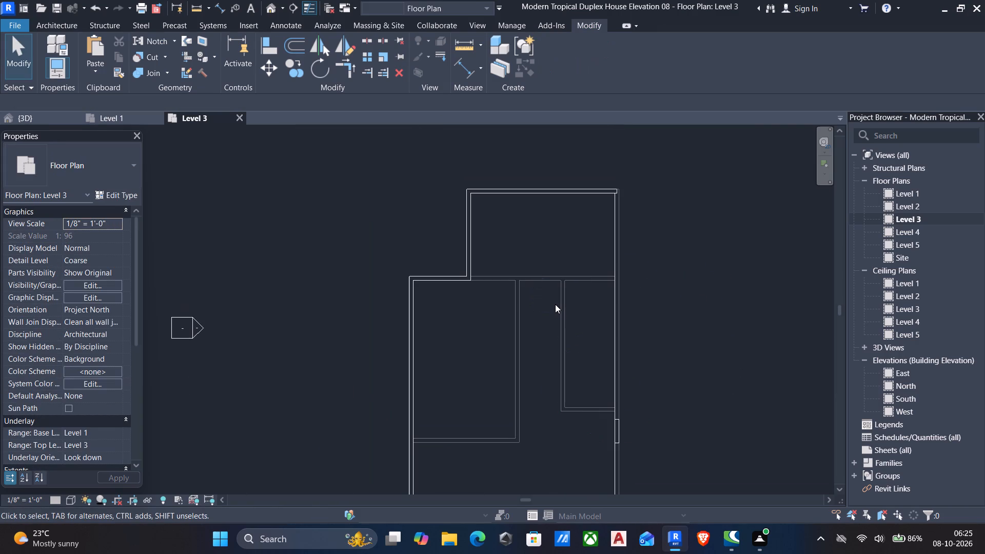
Trim/Extend the short east wall to corners with the north rear wall and the set-back south wall.
{"action": "type", "text": "tr"}
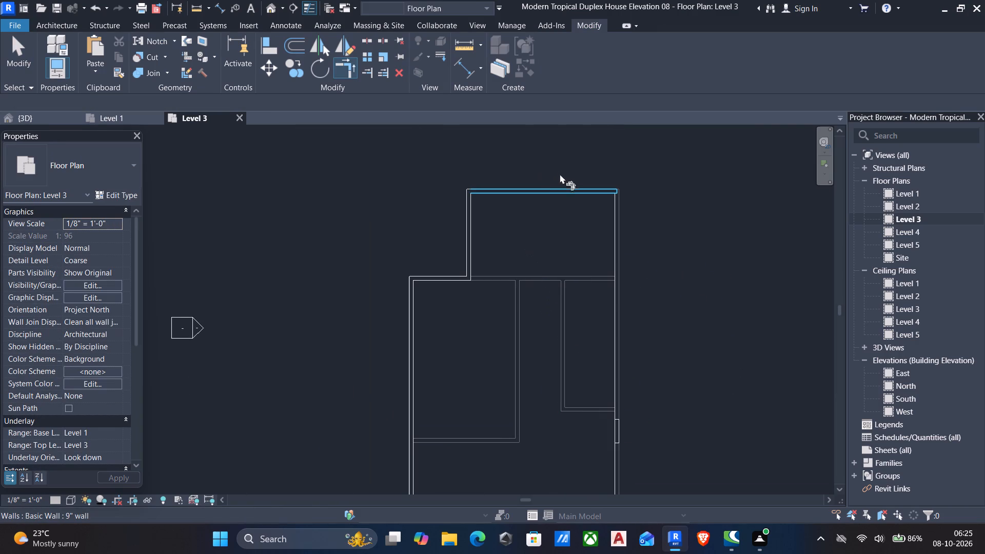
{"action": "left_click", "coordinate": [549, 191]}
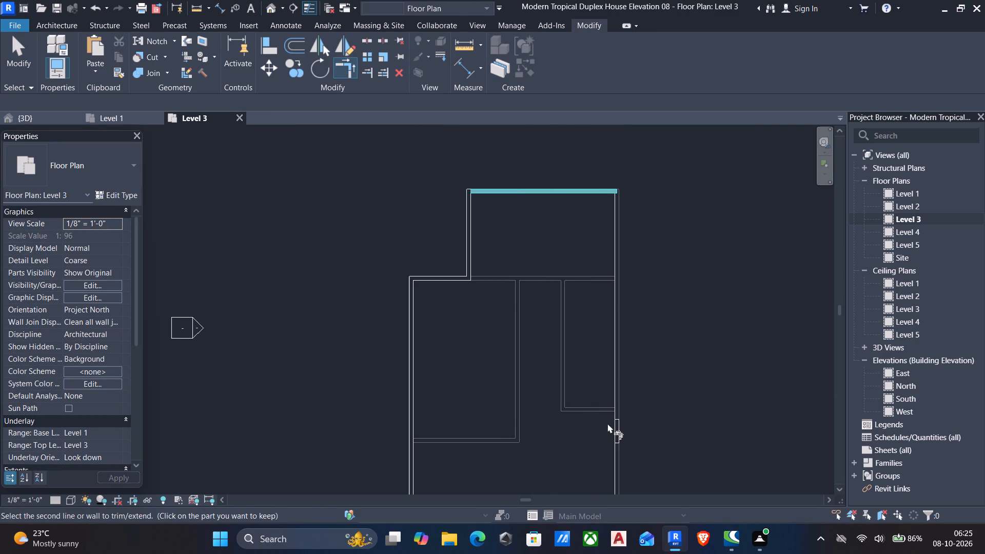
{"action": "left_click", "coordinate": [615, 427]}
{"action": "scroll", "coordinate": [550, 426], "scroll_direction": "down", "scroll_amount": 4}
{"action": "middle_click_drag", "start_coordinate": [550, 429], "coordinate": [590, 304]}
{"action": "scroll", "coordinate": [576, 392], "scroll_direction": "up", "scroll_amount": 4}
{"action": "left_click", "coordinate": [599, 365]}
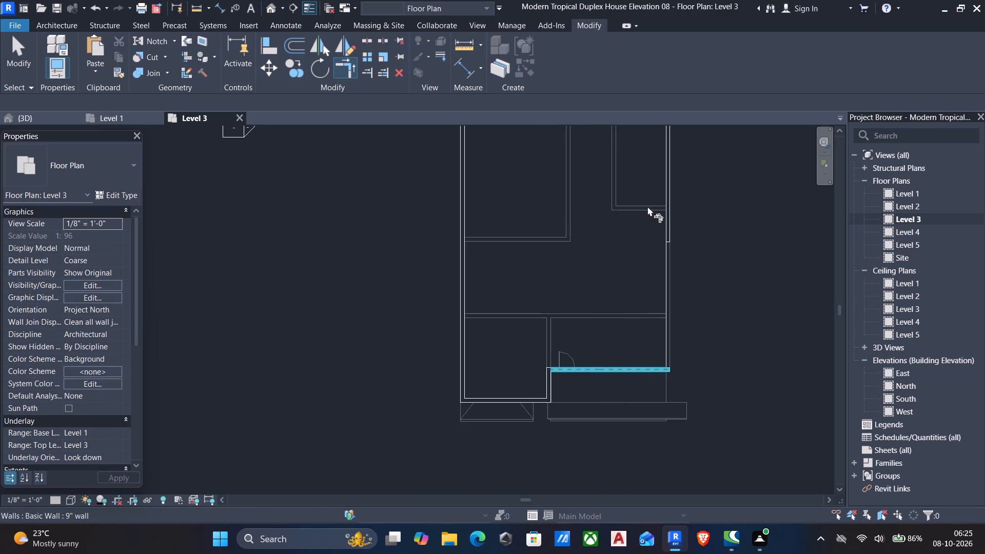
{"action": "left_click", "coordinate": [665, 212]}
{"action": "scroll", "coordinate": [658, 239], "scroll_direction": "down", "scroll_amount": 4}
{"action": "middle_click_drag", "start_coordinate": [642, 270], "coordinate": [591, 491]}
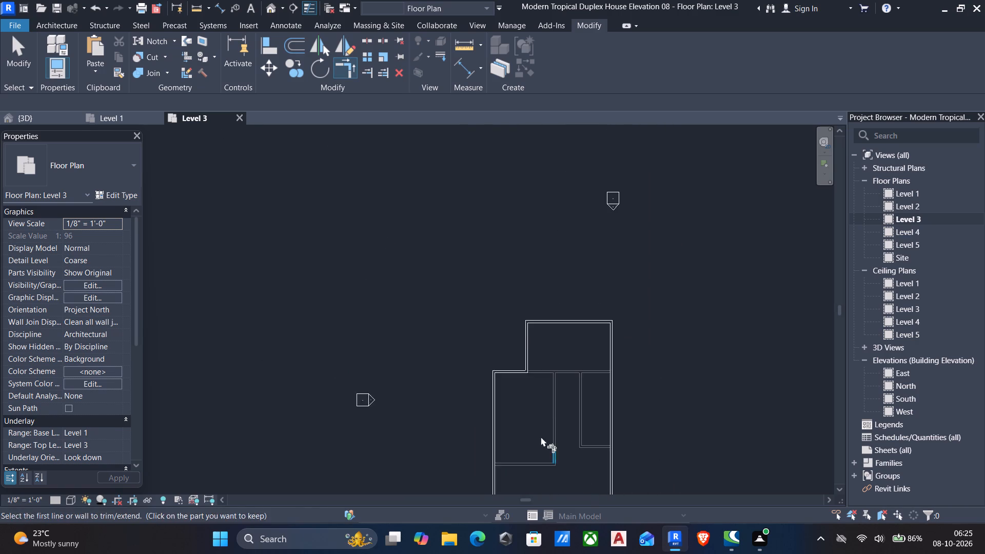
{"action": "scroll", "coordinate": [541, 437], "scroll_direction": "down", "scroll_amount": 1}
{"action": "middle_click_drag", "start_coordinate": [541, 436], "coordinate": [585, 322]}
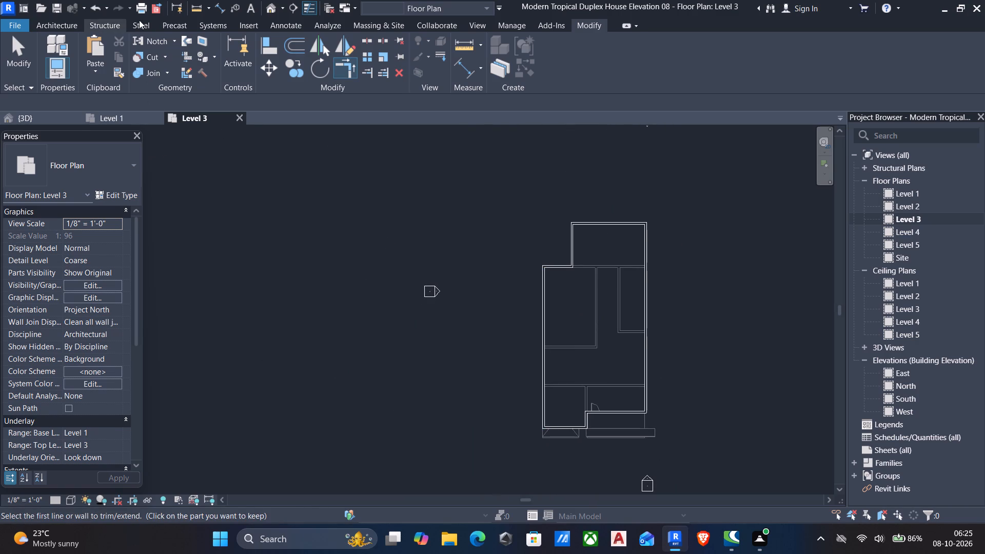
Open the default 3D view and examine from the front how the upper walls meet the Level 3 floor edge.
{"action": "left_click", "coordinate": [270, 7]}
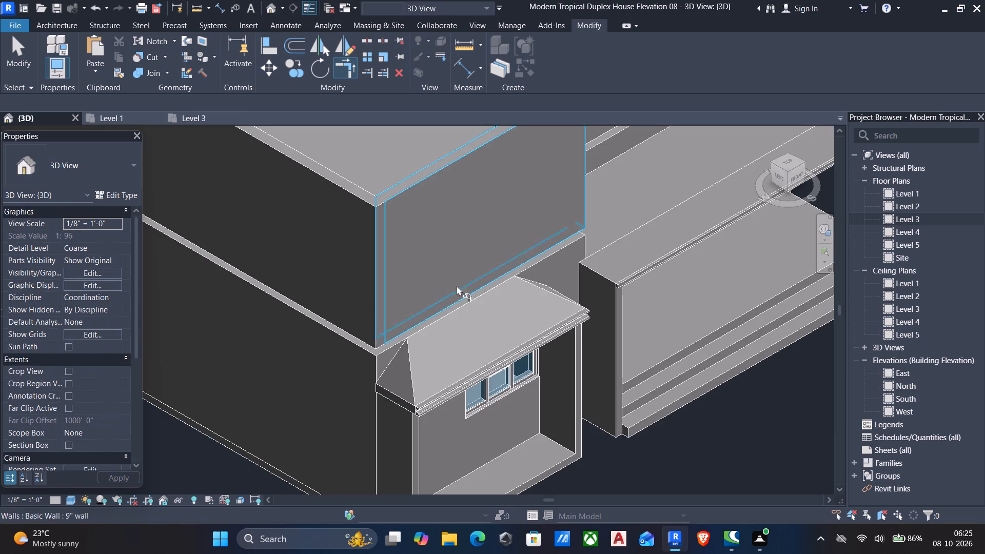
{"action": "scroll", "coordinate": [475, 314], "scroll_direction": "down", "scroll_amount": 5}
{"action": "scroll", "coordinate": [365, 305], "scroll_direction": "up", "scroll_amount": 4}
{"action": "scroll", "coordinate": [445, 338], "scroll_direction": "up", "scroll_amount": 5}
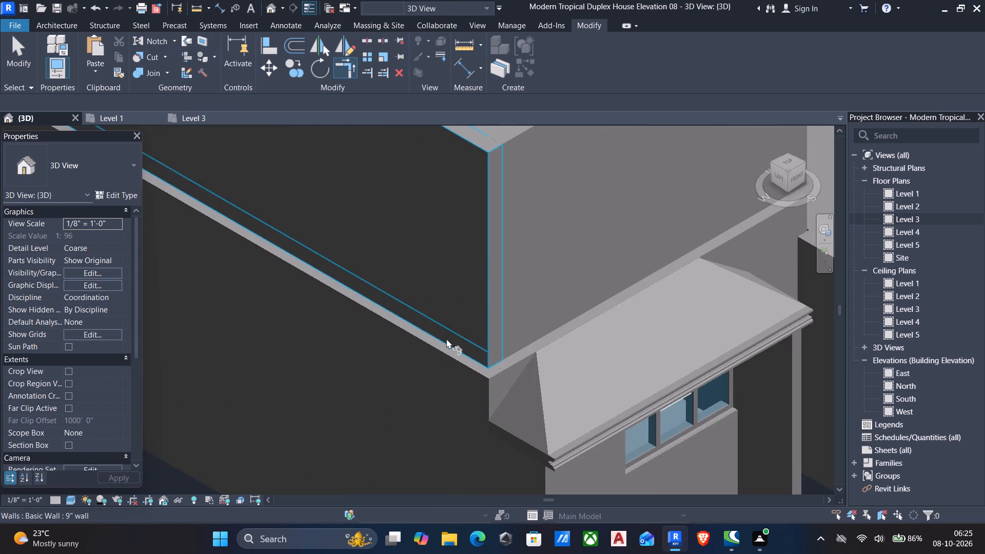
{"action": "scroll", "coordinate": [488, 376], "scroll_direction": "down", "scroll_amount": 4}
{"action": "middle_click_drag", "start_coordinate": [490, 371], "coordinate": [442, 433], "text": "shift"}
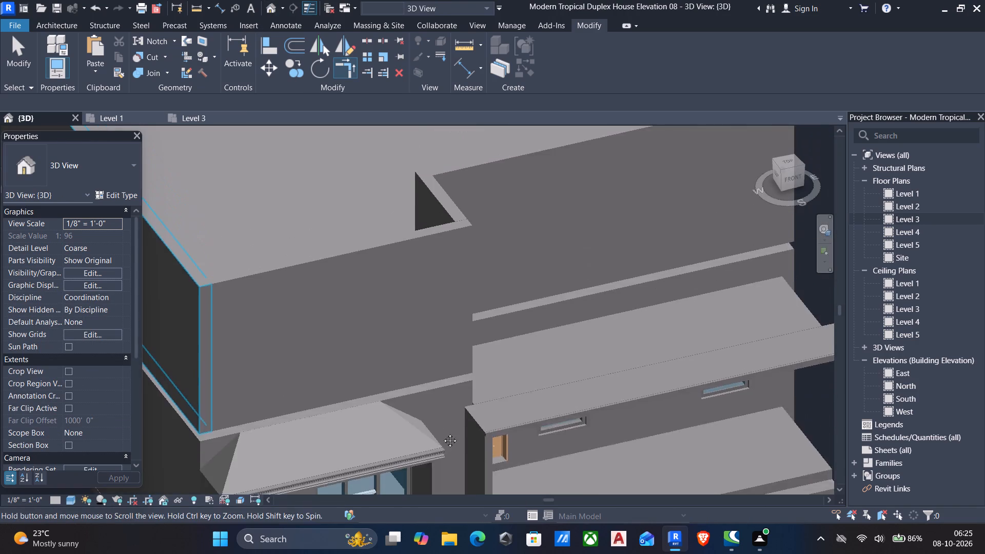
{"action": "middle_click_drag", "start_coordinate": [442, 433], "coordinate": [444, 433], "text": "shift"}
{"action": "scroll", "coordinate": [454, 428], "scroll_direction": "up", "scroll_amount": 6}
{"action": "scroll", "coordinate": [431, 344], "scroll_direction": "down", "scroll_amount": 4}
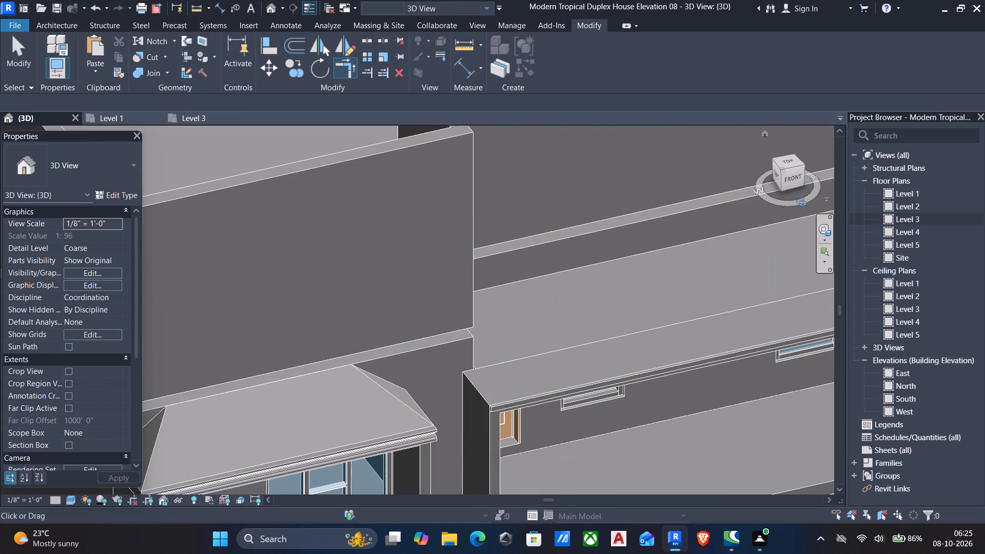
{"action": "left_click", "coordinate": [792, 177]}
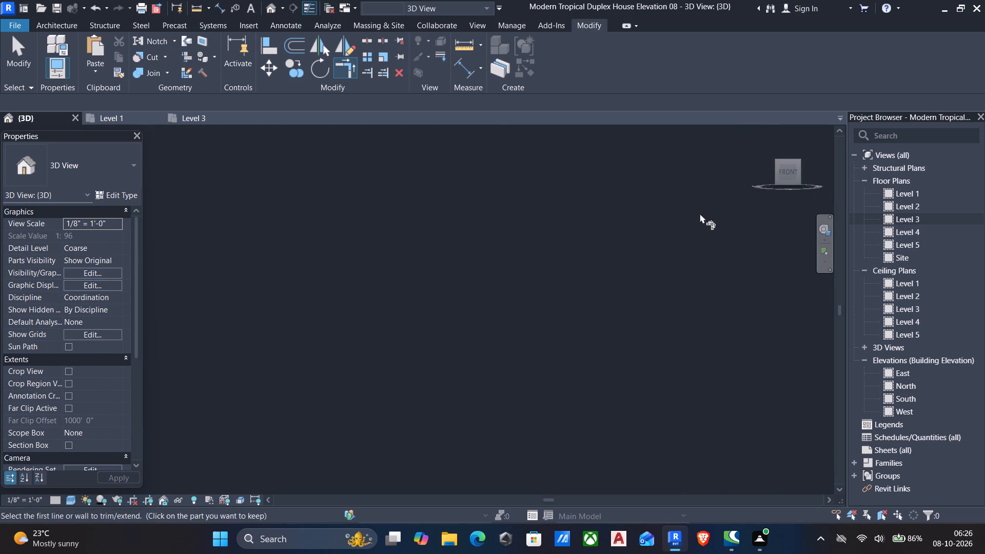
{"action": "scroll", "coordinate": [380, 308], "scroll_direction": "up", "scroll_amount": 11}
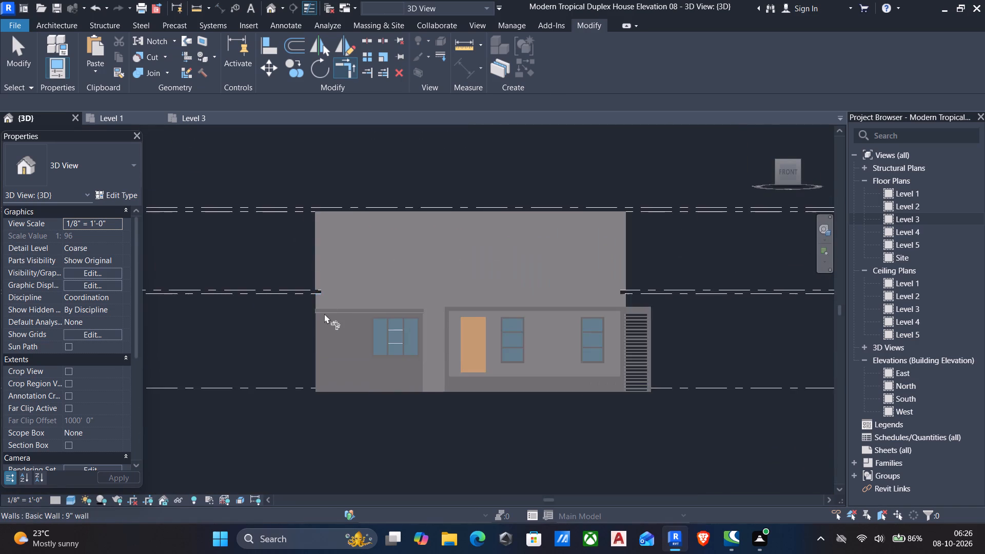
{"action": "scroll", "coordinate": [332, 306], "scroll_direction": "up", "scroll_amount": 10}
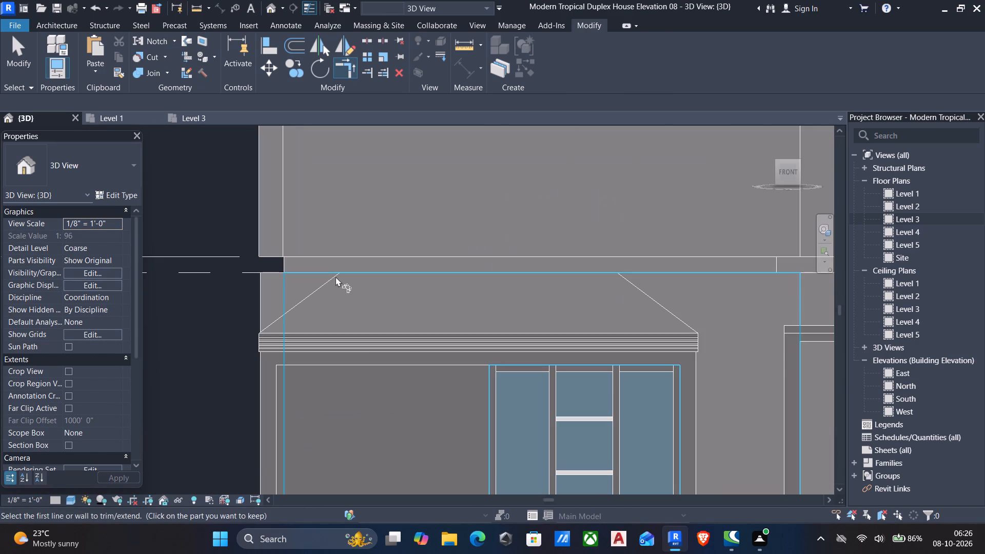
{"action": "key", "text": "Escape"}
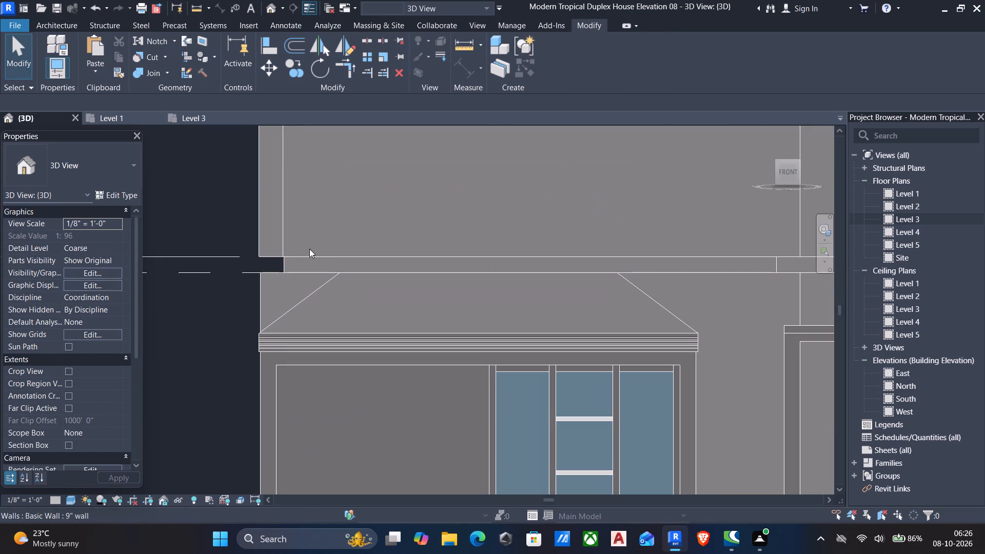
Open the Level 3 "ground floor 6"" slab for boundary editing.
{"action": "left_click", "coordinate": [288, 266]}
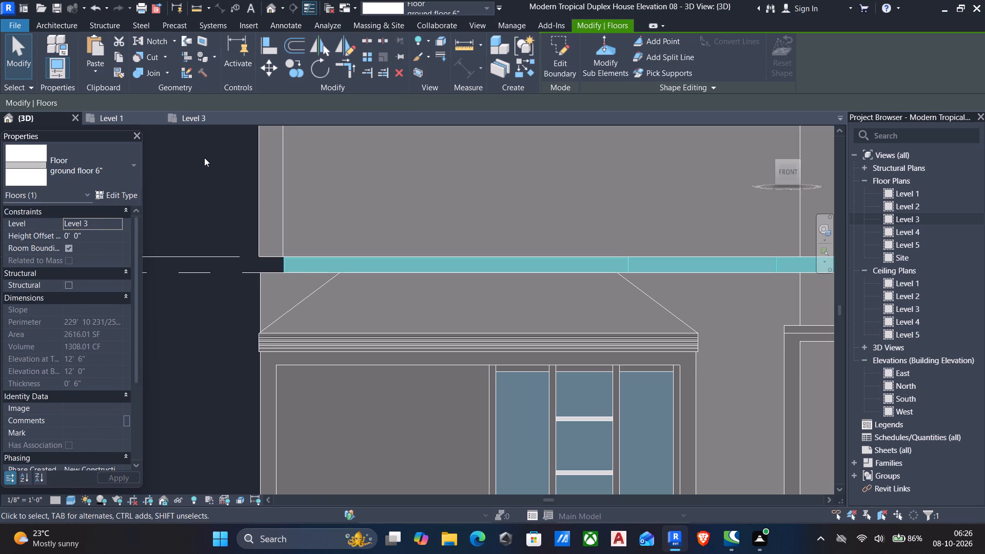
{"action": "left_click", "coordinate": [554, 60]}
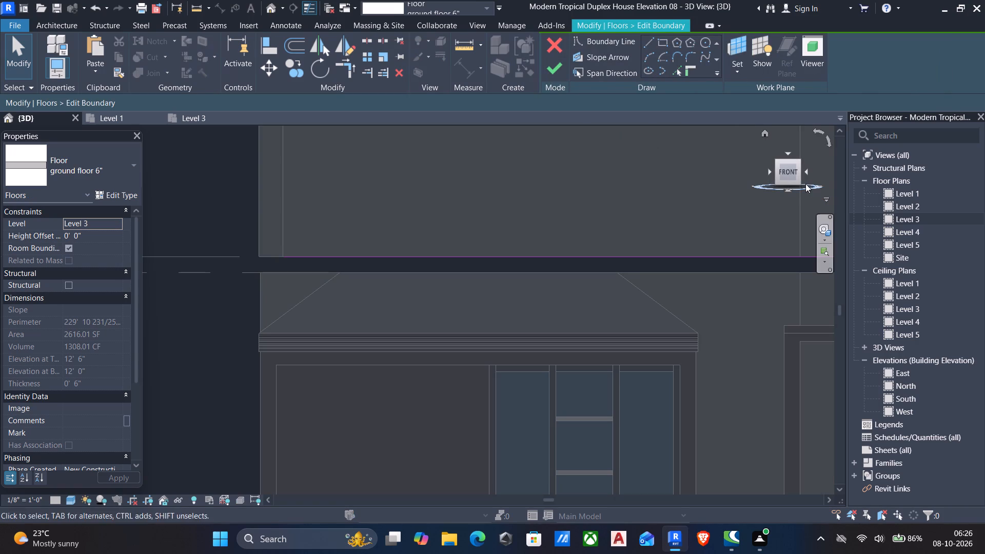
From the top view, align the Level 3 slab boundary's set-back south edge and long east edge to the outer faces of the 9" walls.
{"action": "left_click", "coordinate": [779, 162]}
{"action": "left_click", "coordinate": [785, 162]}
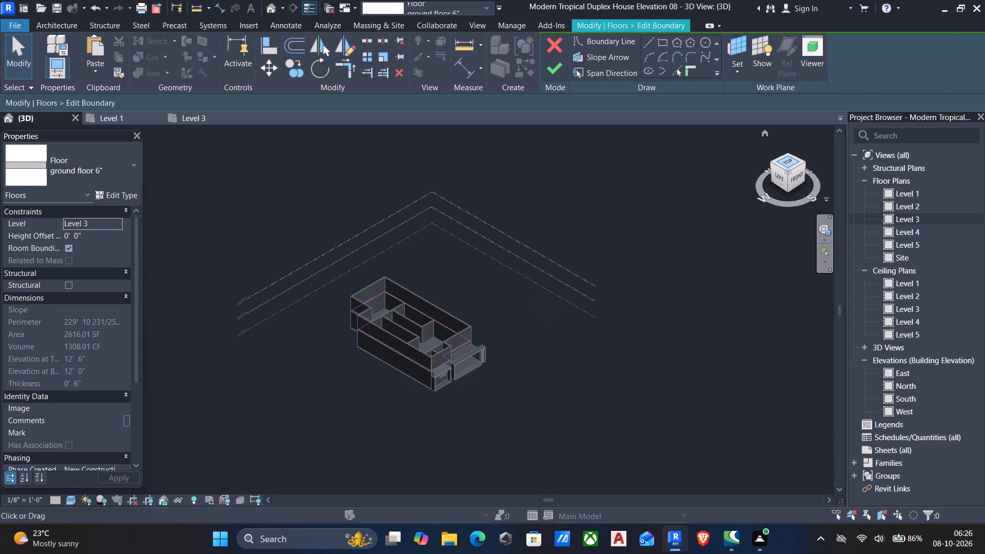
{"action": "scroll", "coordinate": [499, 346], "scroll_direction": "up", "scroll_amount": 8}
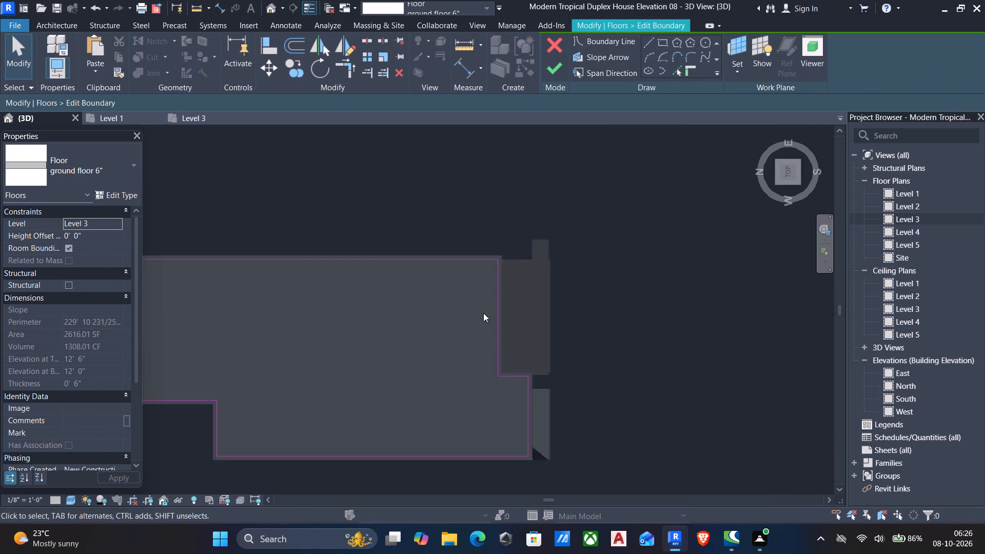
{"action": "scroll", "coordinate": [483, 313], "scroll_direction": "up", "scroll_amount": 7}
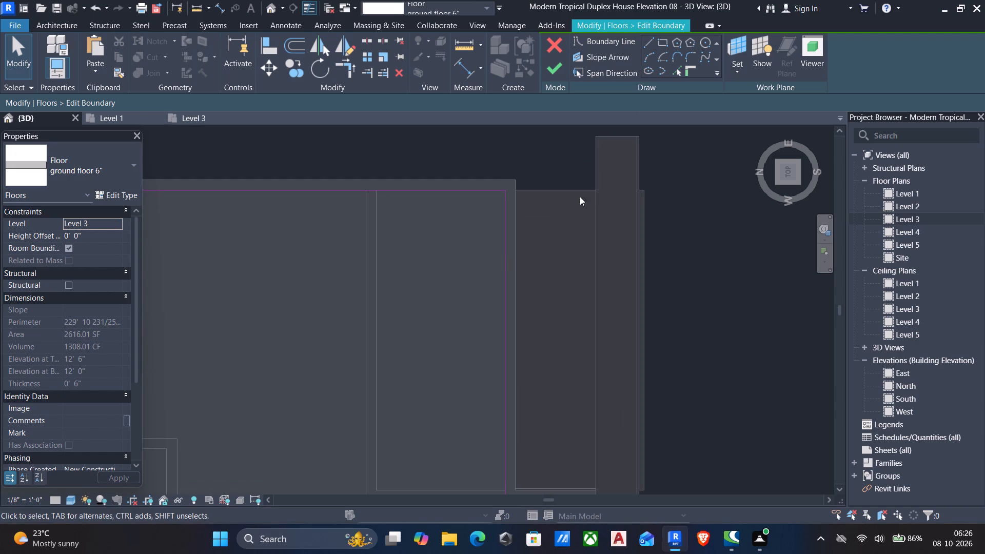
{"action": "type", "text": "al"}
{"action": "left_click", "coordinate": [517, 237]}
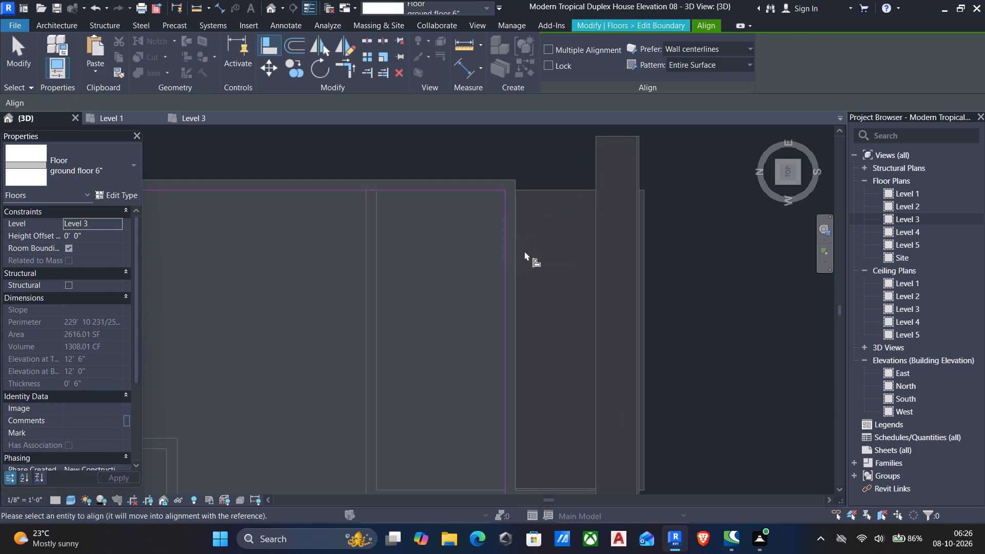
{"action": "key", "text": "Escape"}
{"action": "key", "text": "a"}
{"action": "key", "text": "l"}
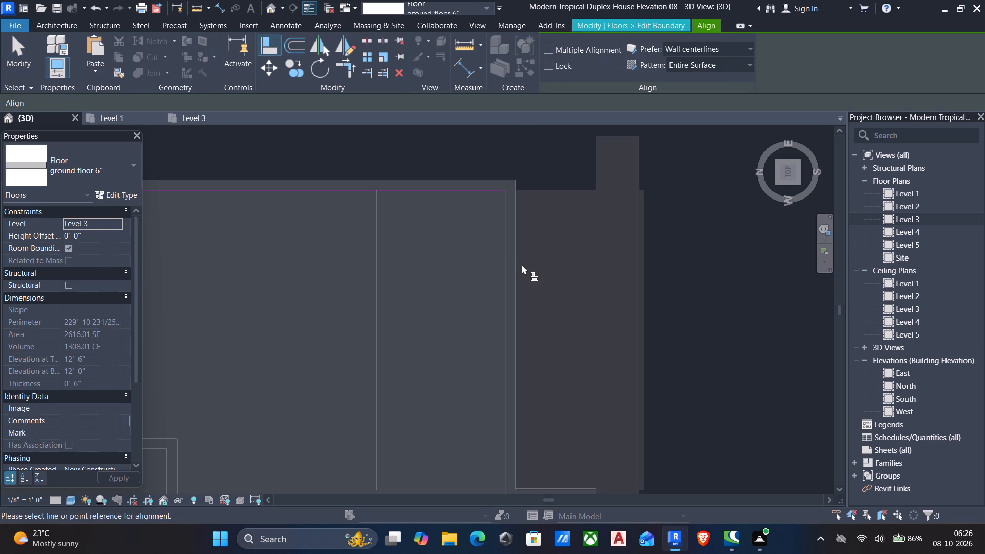
{"action": "left_click", "coordinate": [517, 269]}
{"action": "left_click", "coordinate": [510, 273]}
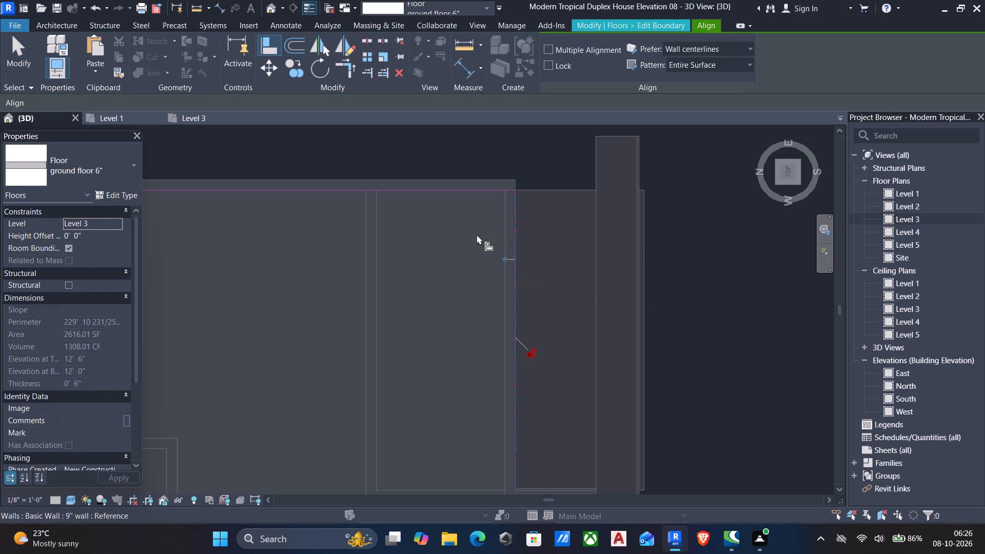
{"action": "left_click", "coordinate": [416, 176]}
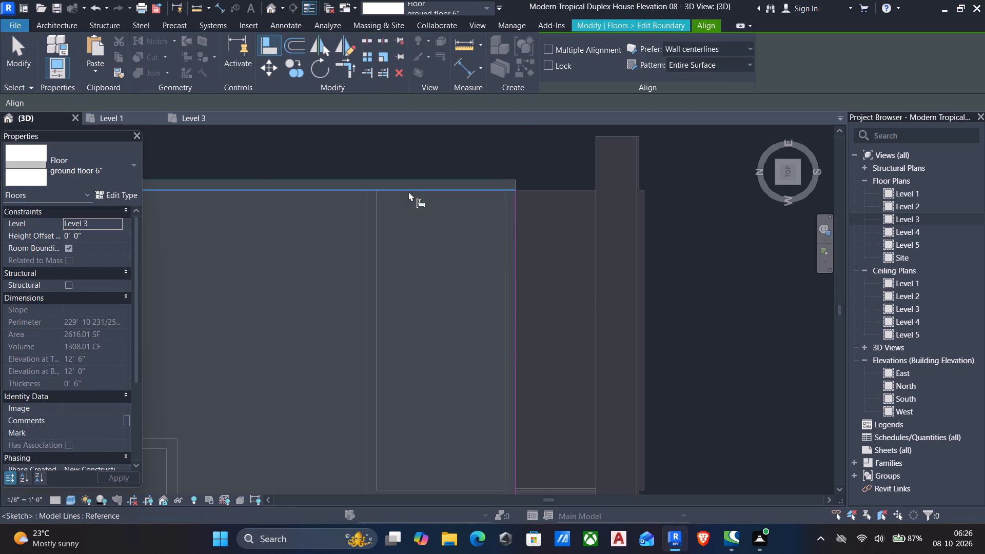
{"action": "left_click", "coordinate": [408, 191]}
Align the short east-facing boundary edge at the south jog to the outer face of the jog wall.
{"action": "scroll", "coordinate": [413, 219], "scroll_direction": "down", "scroll_amount": 5}
{"action": "middle_click_drag", "start_coordinate": [455, 392], "coordinate": [466, 335]}
{"action": "scroll", "coordinate": [455, 392], "scroll_direction": "up", "scroll_amount": 1}
{"action": "scroll", "coordinate": [485, 326], "scroll_direction": "up", "scroll_amount": 5}
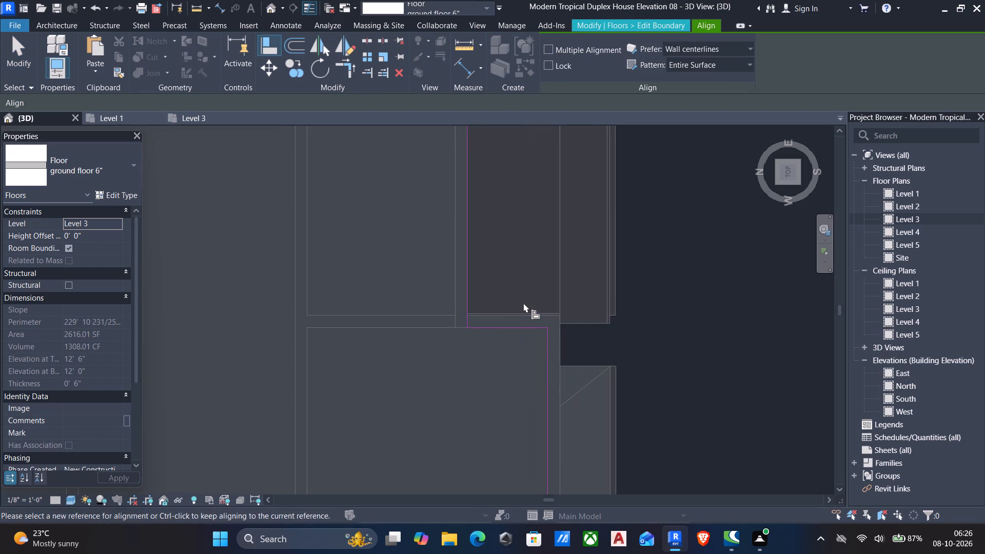
{"action": "left_click", "coordinate": [522, 312]}
{"action": "left_click", "coordinate": [520, 333]}
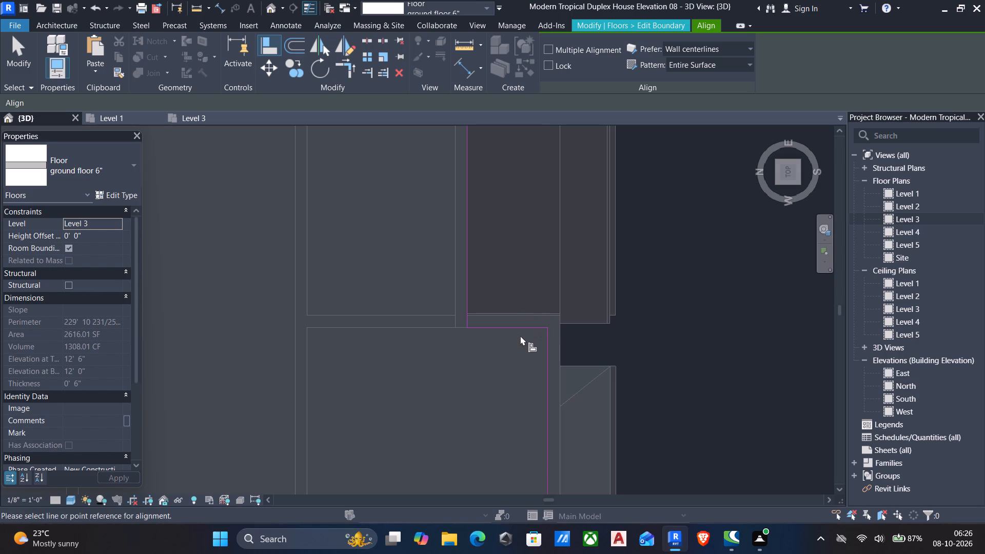
{"action": "left_click", "coordinate": [524, 331]}
{"action": "left_click", "coordinate": [522, 314]}
{"action": "double_click", "coordinate": [516, 331]}
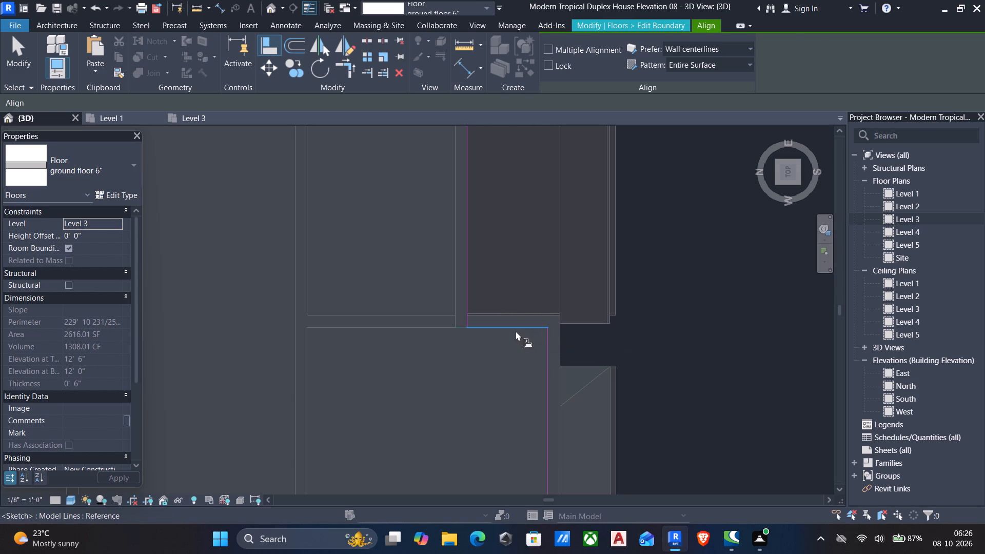
{"action": "key", "text": "Escape"}
{"action": "type", "text": "al"}
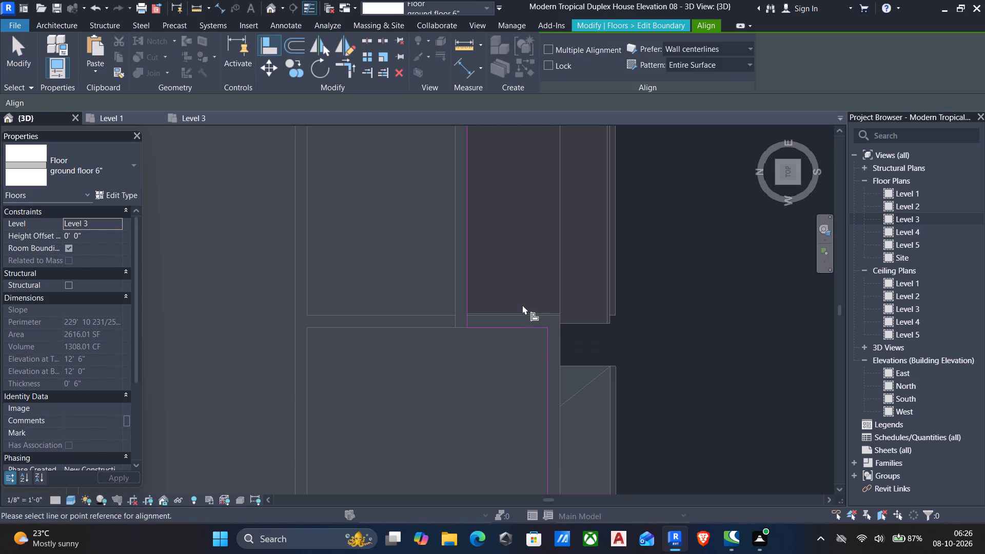
{"action": "scroll", "coordinate": [527, 332], "scroll_direction": "up", "scroll_amount": 10}
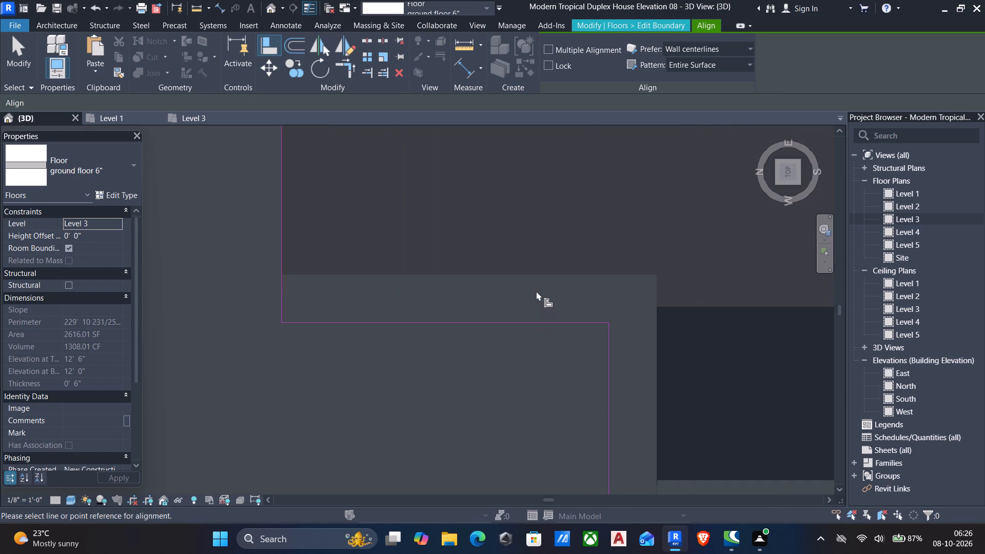
{"action": "scroll", "coordinate": [536, 282], "scroll_direction": "up", "scroll_amount": 4}
{"action": "left_click", "coordinate": [534, 271]}
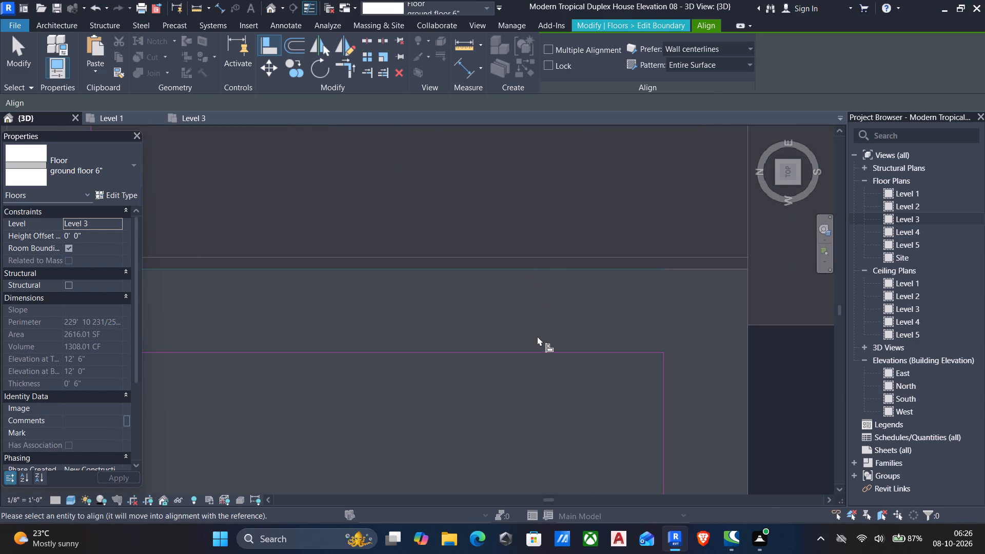
{"action": "left_click", "coordinate": [537, 348]}
Align the boundary's projecting south edge and long west edge to the outer faces of their 9" walls.
{"action": "scroll", "coordinate": [587, 350], "scroll_direction": "down", "scroll_amount": 4}
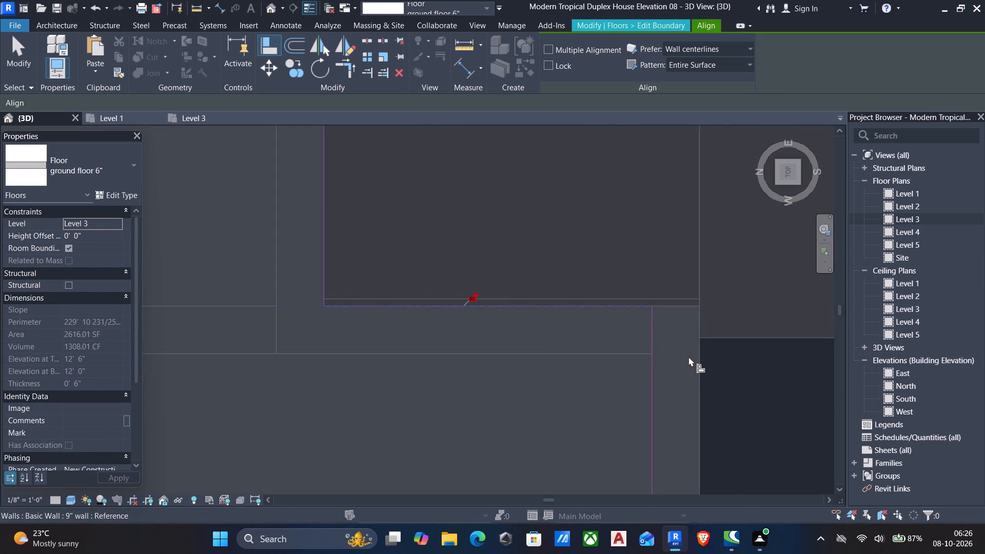
{"action": "left_click", "coordinate": [703, 367]}
{"action": "left_click", "coordinate": [656, 386]}
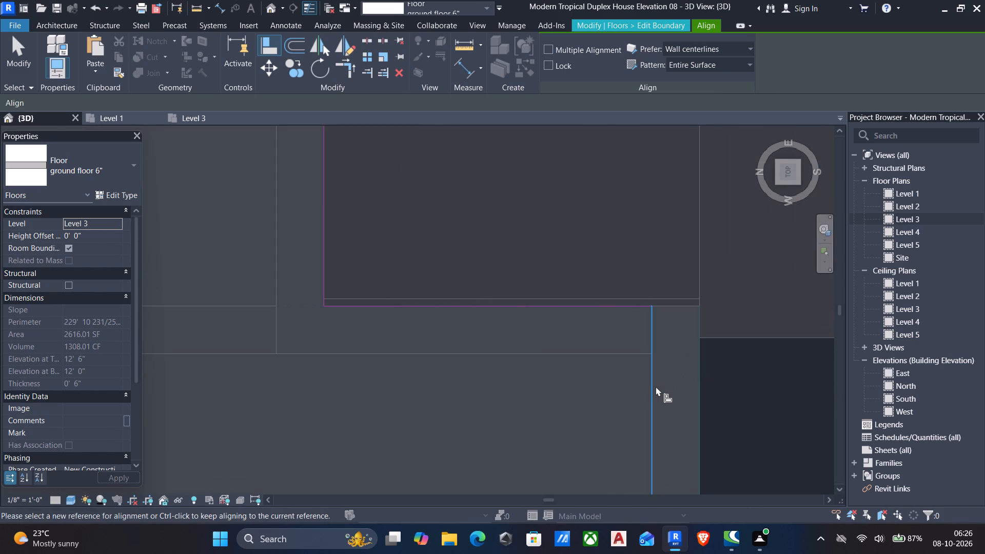
{"action": "scroll", "coordinate": [656, 386], "scroll_direction": "down", "scroll_amount": 6}
{"action": "middle_click_drag", "start_coordinate": [656, 397], "coordinate": [692, 299]}
{"action": "scroll", "coordinate": [692, 296], "scroll_direction": "up", "scroll_amount": 1}
{"action": "scroll", "coordinate": [687, 307], "scroll_direction": "down", "scroll_amount": 6}
{"action": "middle_click_drag", "start_coordinate": [659, 385], "coordinate": [690, 279]}
{"action": "scroll", "coordinate": [673, 419], "scroll_direction": "up", "scroll_amount": 10}
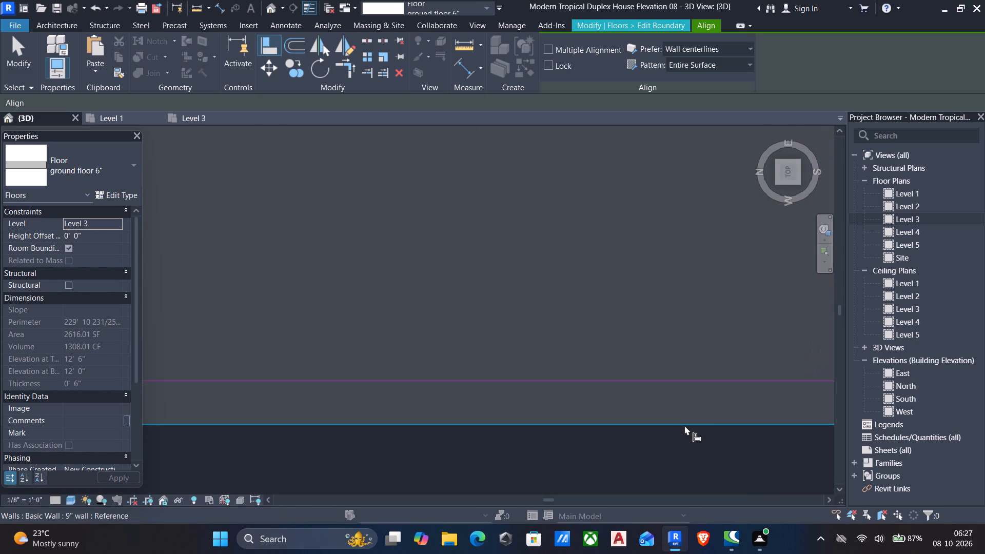
{"action": "left_click", "coordinate": [684, 425]}
{"action": "left_click", "coordinate": [667, 381]}
Align both boundary edges of the northwest corner notch to the outer faces of the notch walls.
{"action": "scroll", "coordinate": [665, 389], "scroll_direction": "down", "scroll_amount": 6}
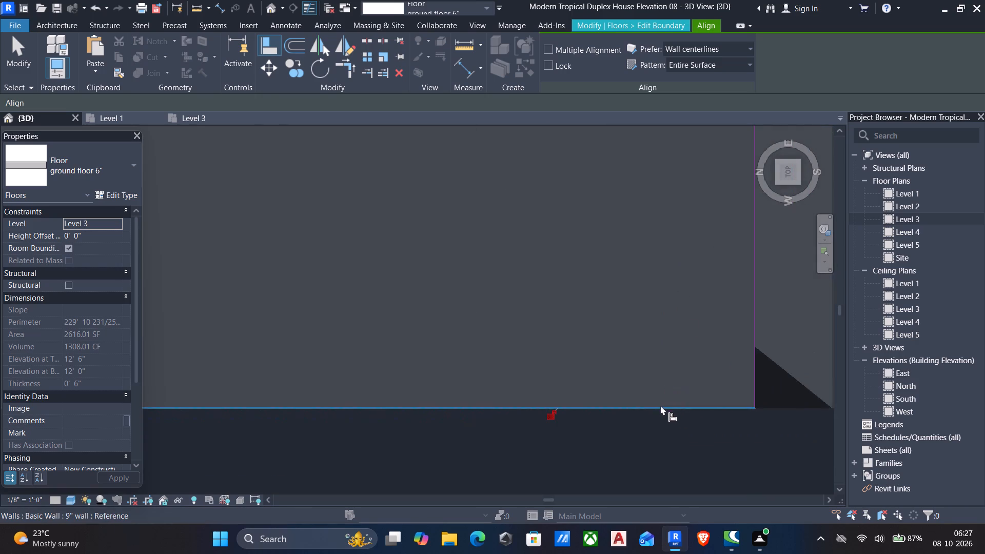
{"action": "scroll", "coordinate": [655, 406], "scroll_direction": "down", "scroll_amount": 4}
{"action": "middle_click_drag", "start_coordinate": [655, 415], "coordinate": [984, 395]}
{"action": "scroll", "coordinate": [971, 398], "scroll_direction": "up", "scroll_amount": 1}
{"action": "scroll", "coordinate": [425, 349], "scroll_direction": "down", "scroll_amount": 5}
{"action": "middle_click_drag", "start_coordinate": [424, 357], "coordinate": [732, 378]}
{"action": "scroll", "coordinate": [732, 378], "scroll_direction": "up", "scroll_amount": 5}
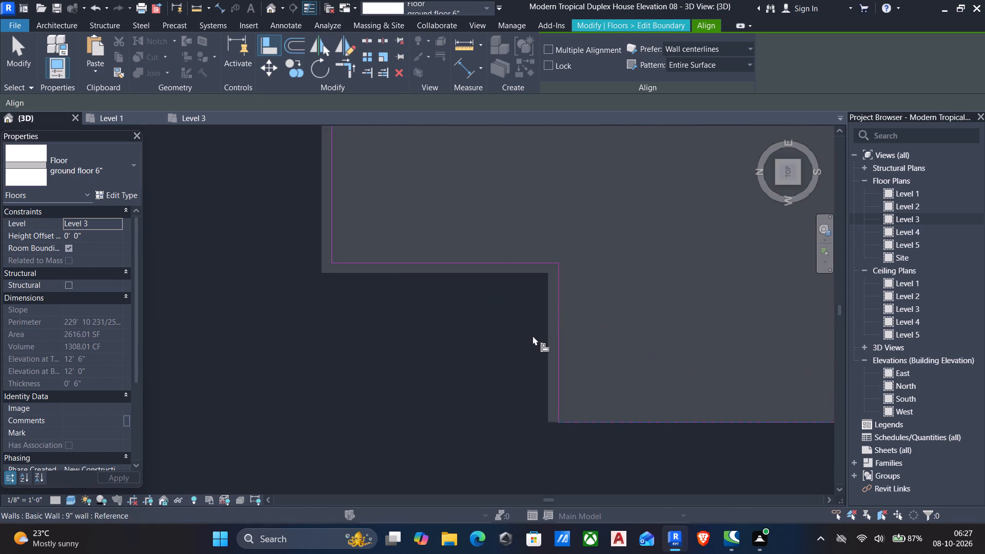
{"action": "scroll", "coordinate": [531, 336], "scroll_direction": "up", "scroll_amount": 6}
{"action": "left_click", "coordinate": [560, 309]}
{"action": "left_click", "coordinate": [588, 313]}
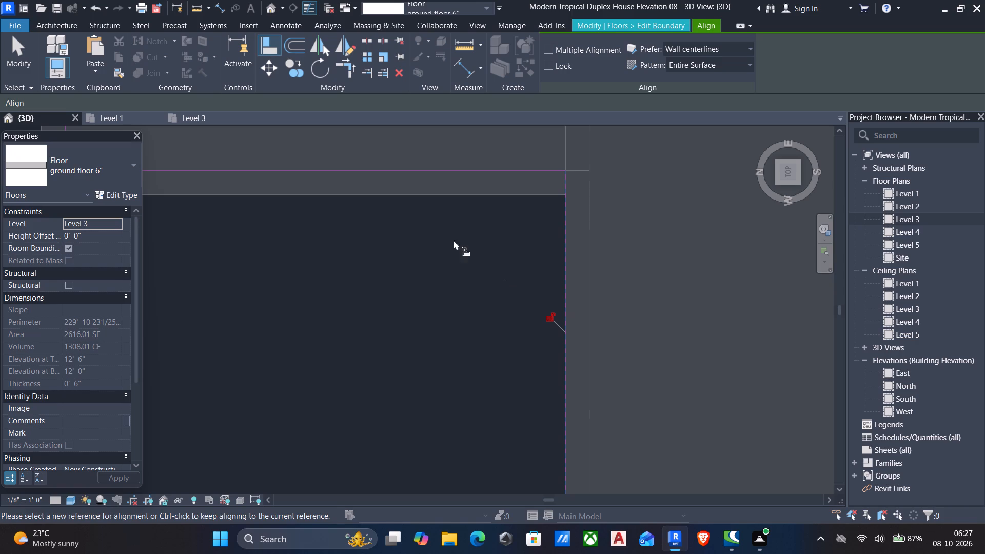
{"action": "left_click", "coordinate": [419, 192]}
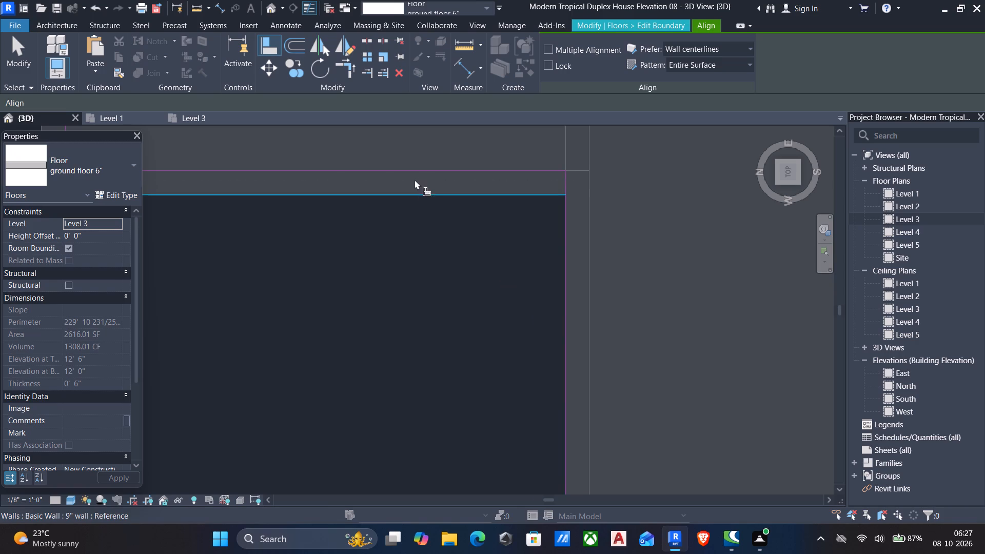
{"action": "left_click", "coordinate": [412, 172]}
Align the boundary's remaining north edge to the outer wall face and finish the floor boundary edit.
{"action": "scroll", "coordinate": [409, 194], "scroll_direction": "down", "scroll_amount": 6}
{"action": "middle_click_drag", "start_coordinate": [412, 243], "coordinate": [568, 316]}
{"action": "scroll", "coordinate": [460, 249], "scroll_direction": "up", "scroll_amount": 5}
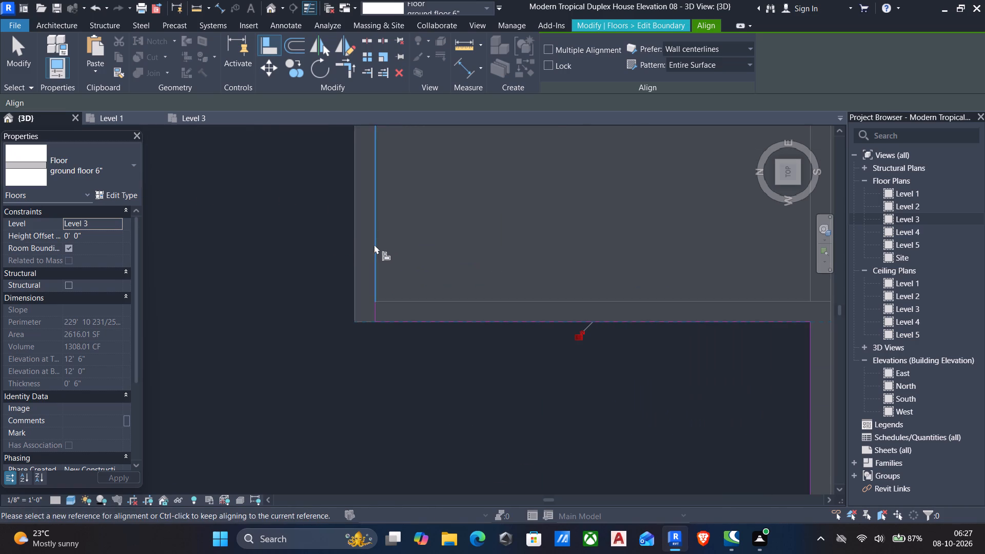
{"action": "left_click", "coordinate": [358, 245]}
{"action": "left_click", "coordinate": [380, 234]}
{"action": "scroll", "coordinate": [378, 232], "scroll_direction": "down", "scroll_amount": 2}
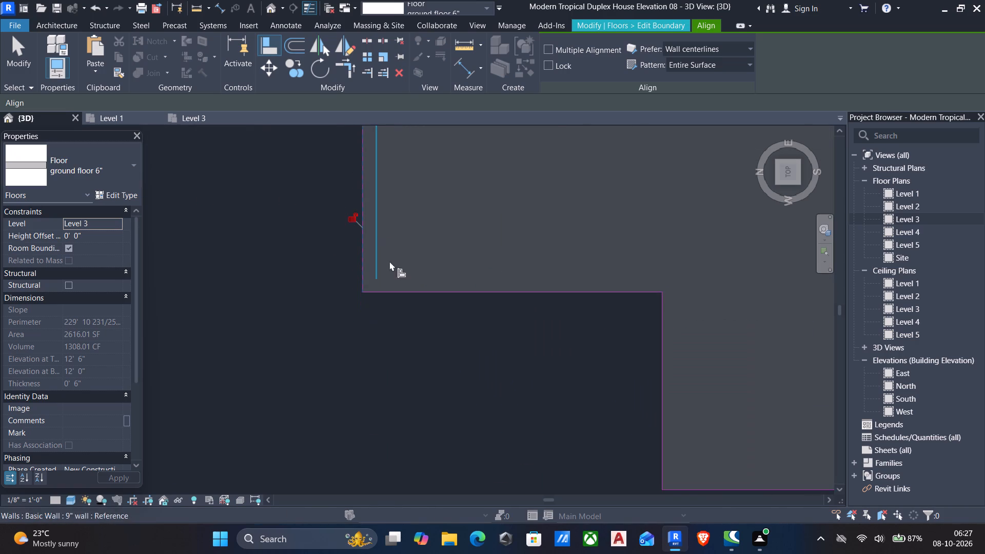
{"action": "scroll", "coordinate": [389, 261], "scroll_direction": "down", "scroll_amount": 2}
{"action": "middle_click_drag", "start_coordinate": [446, 355], "coordinate": [477, 408]}
{"action": "scroll", "coordinate": [450, 346], "scroll_direction": "down", "scroll_amount": 4}
{"action": "middle_click_drag", "start_coordinate": [464, 378], "coordinate": [505, 489]}
{"action": "scroll", "coordinate": [450, 359], "scroll_direction": "up", "scroll_amount": 5}
{"action": "middle_click_drag", "start_coordinate": [433, 254], "coordinate": [436, 259]}
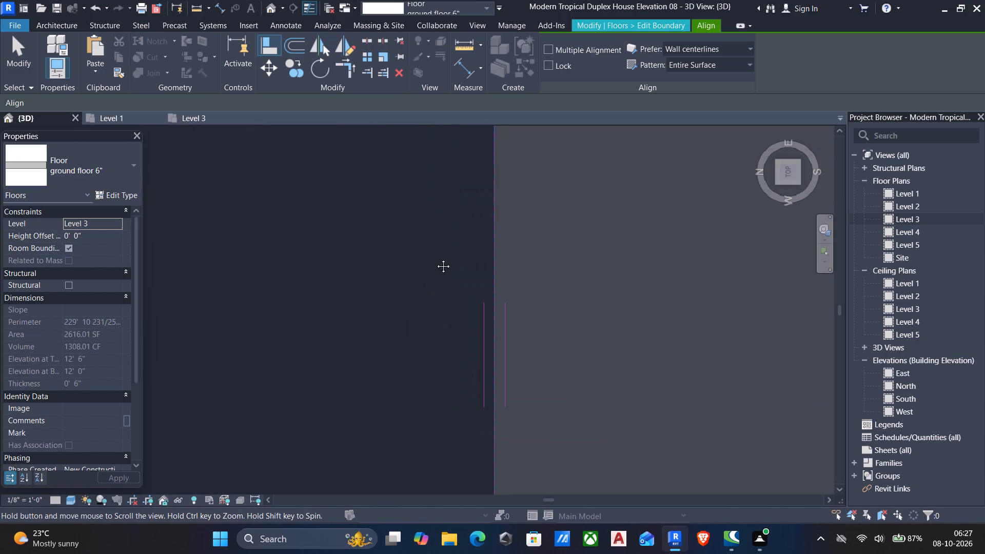
{"action": "middle_click_drag", "start_coordinate": [436, 259], "coordinate": [472, 384]}
{"action": "middle_click_drag", "start_coordinate": [554, 308], "coordinate": [534, 357]}
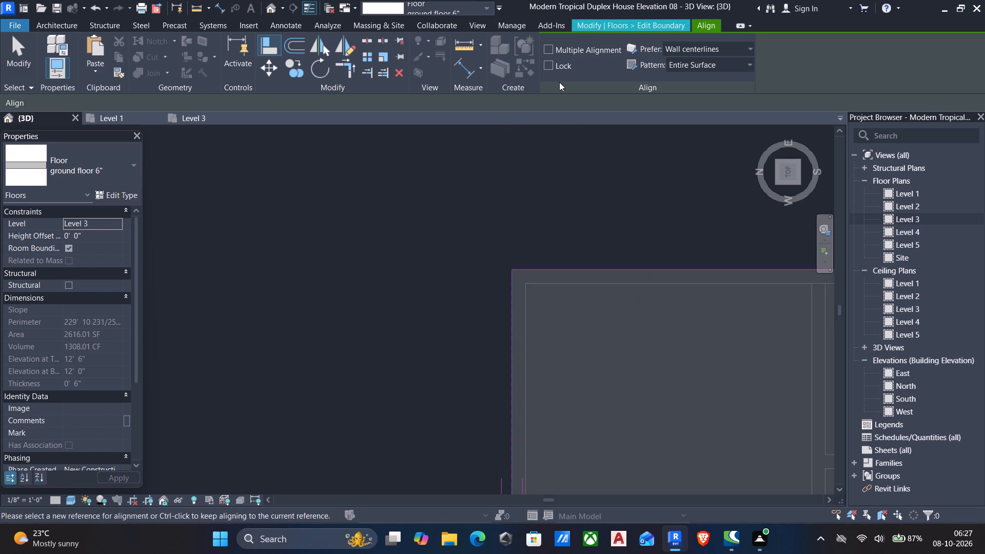
{"action": "left_click", "coordinate": [604, 24]}
{"action": "left_click", "coordinate": [554, 68]}
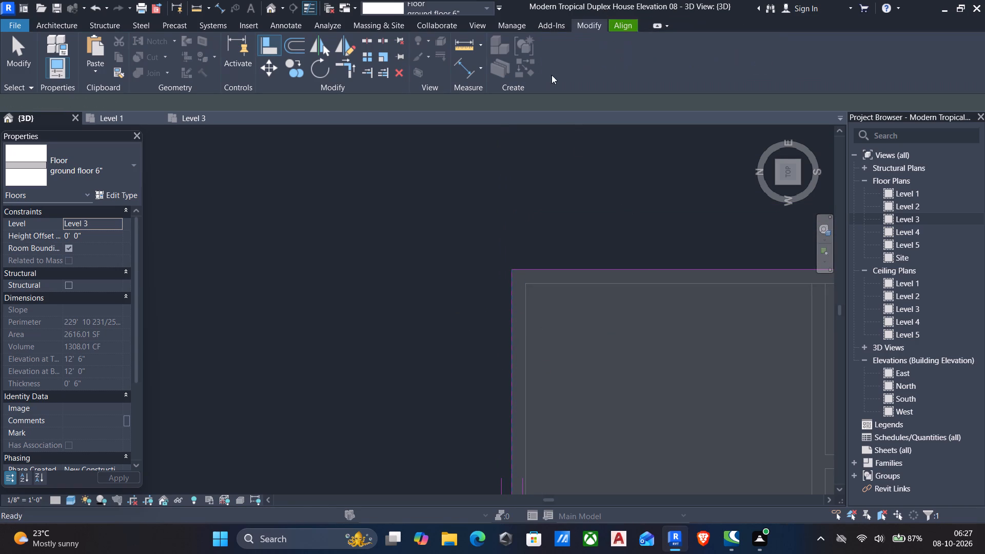
Examine in 3D, from the southwest corner round to the front, how the extended Level 3 slab edge meets the upper and lower walls.
{"action": "scroll", "coordinate": [552, 166], "scroll_direction": "down", "scroll_amount": 11}
{"action": "scroll", "coordinate": [564, 195], "scroll_direction": "up", "scroll_amount": 5}
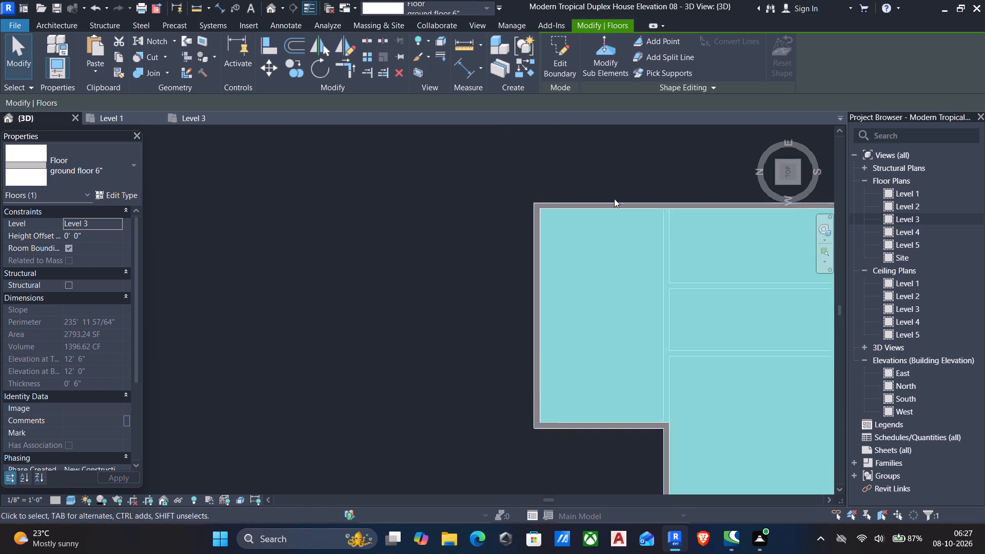
{"action": "scroll", "coordinate": [614, 197], "scroll_direction": "down", "scroll_amount": 4}
{"action": "scroll", "coordinate": [645, 247], "scroll_direction": "up", "scroll_amount": 1}
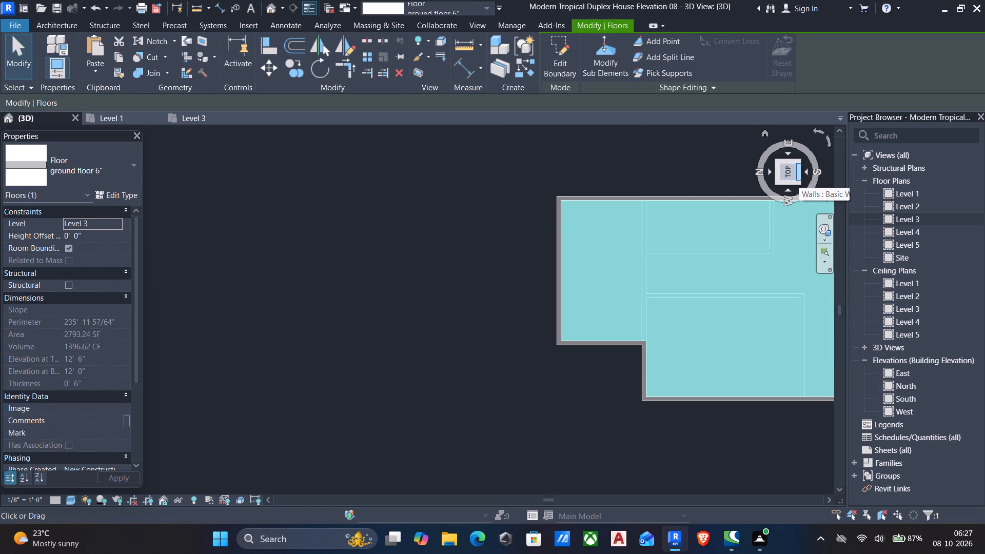
{"action": "left_click", "coordinate": [800, 181]}
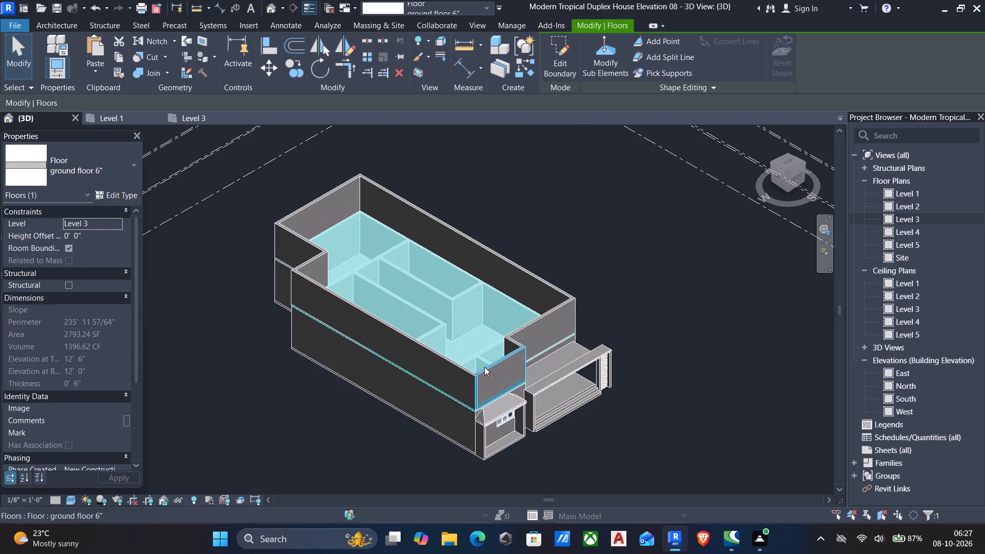
{"action": "scroll", "coordinate": [482, 368], "scroll_direction": "up", "scroll_amount": 6}
{"action": "scroll", "coordinate": [582, 341], "scroll_direction": "up", "scroll_amount": 5}
{"action": "scroll", "coordinate": [584, 341], "scroll_direction": "down", "scroll_amount": 6}
{"action": "middle_click_drag", "start_coordinate": [584, 341], "coordinate": [631, 283]}
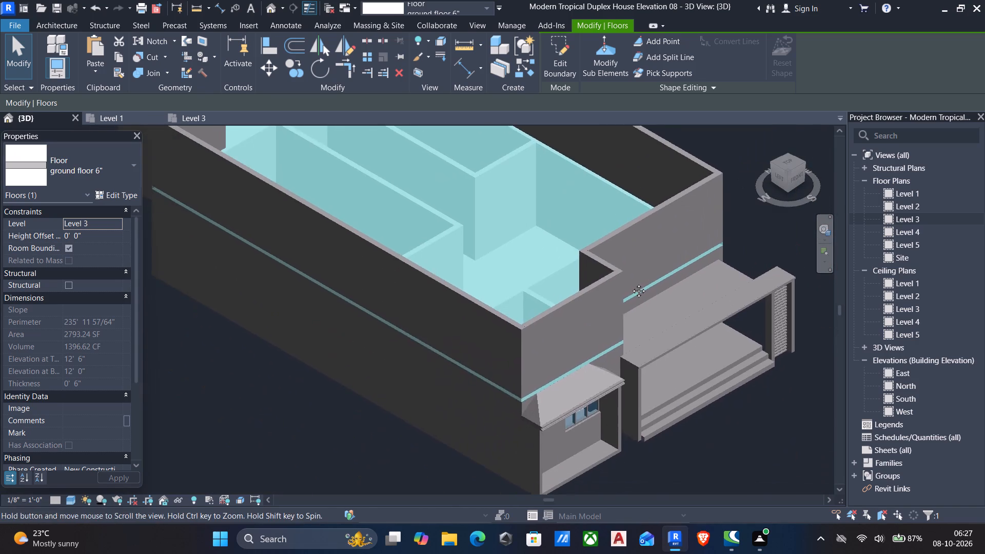
{"action": "middle_click_drag", "start_coordinate": [631, 283], "coordinate": [631, 282]}
{"action": "scroll", "coordinate": [604, 331], "scroll_direction": "up", "scroll_amount": 5}
{"action": "key", "text": "Escape"}
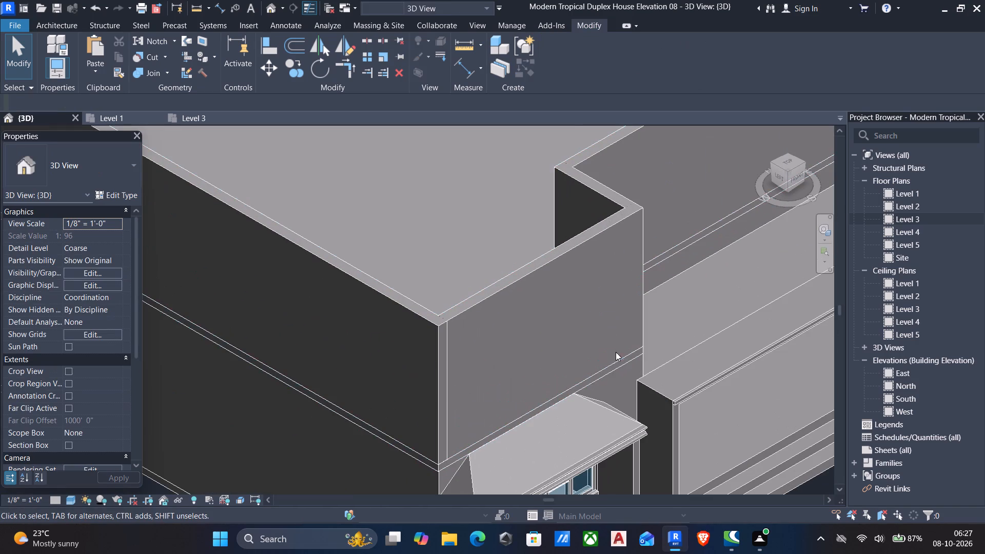
{"action": "scroll", "coordinate": [613, 365], "scroll_direction": "up", "scroll_amount": 6}
{"action": "scroll", "coordinate": [542, 372], "scroll_direction": "down", "scroll_amount": 3}
{"action": "middle_click_drag", "start_coordinate": [542, 377], "coordinate": [568, 339]}
{"action": "scroll", "coordinate": [547, 416], "scroll_direction": "up", "scroll_amount": 6}
{"action": "scroll", "coordinate": [551, 414], "scroll_direction": "down", "scroll_amount": 6}
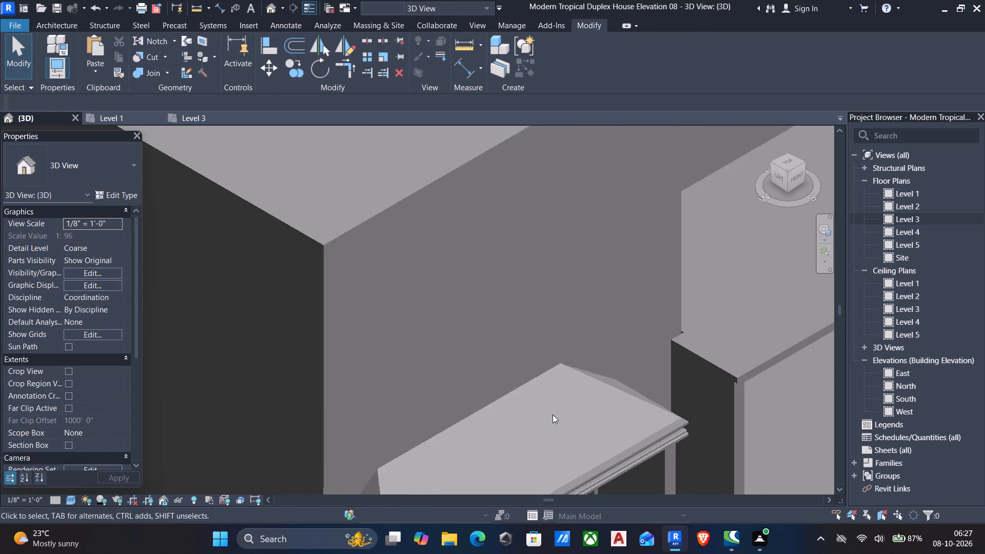
{"action": "scroll", "coordinate": [553, 270], "scroll_direction": "up", "scroll_amount": 1}
{"action": "scroll", "coordinate": [475, 176], "scroll_direction": "down", "scroll_amount": 5}
{"action": "middle_click_drag", "start_coordinate": [506, 220], "coordinate": [401, 183], "text": "shift"}
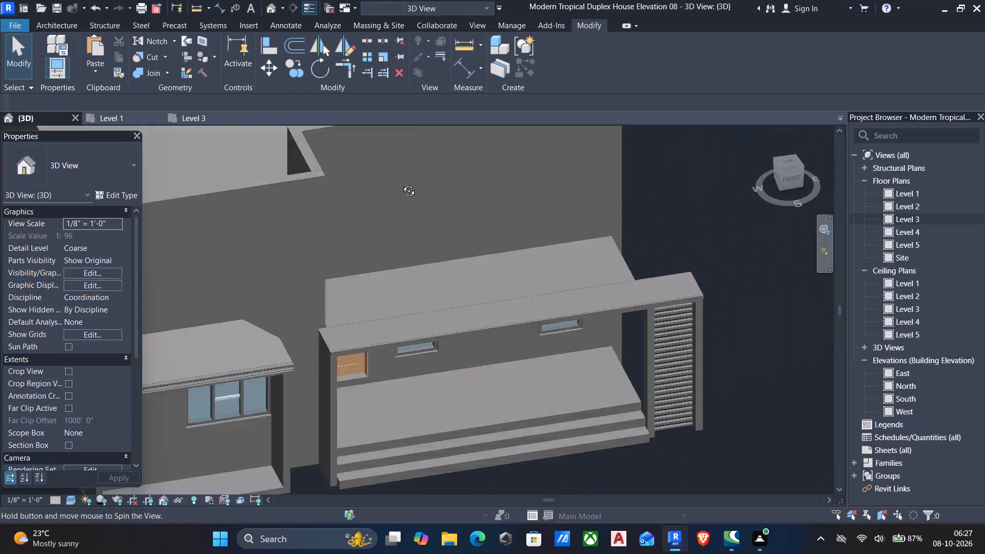
{"action": "middle_click_drag", "start_coordinate": [401, 183], "coordinate": [368, 177], "text": "shift"}
{"action": "middle_click_drag", "start_coordinate": [384, 257], "coordinate": [812, 354]}
{"action": "scroll", "coordinate": [684, 290], "scroll_direction": "down", "scroll_amount": 1}
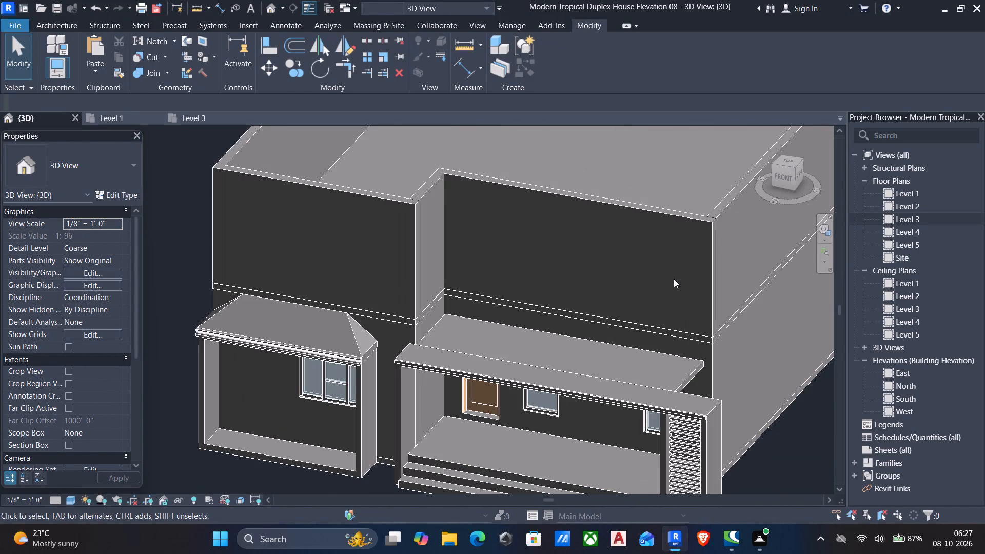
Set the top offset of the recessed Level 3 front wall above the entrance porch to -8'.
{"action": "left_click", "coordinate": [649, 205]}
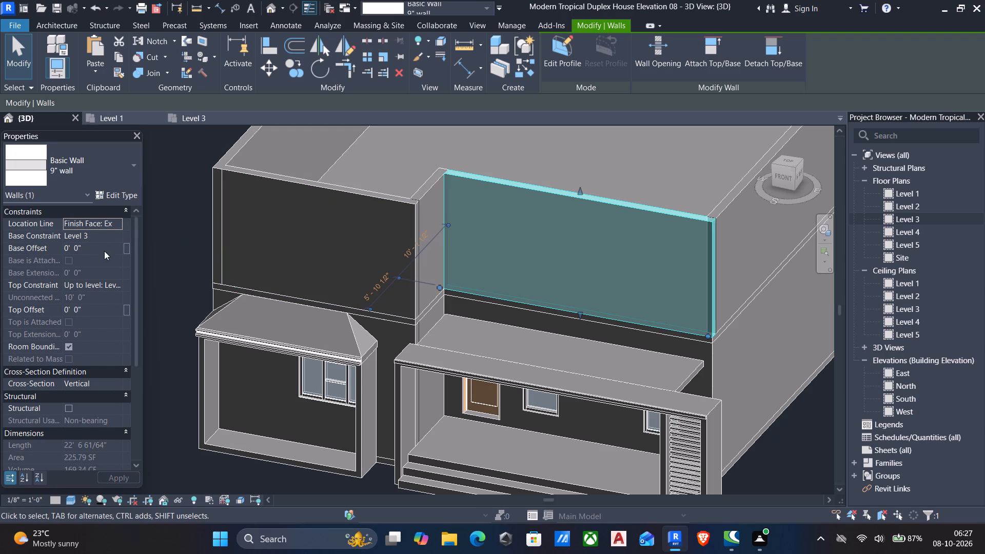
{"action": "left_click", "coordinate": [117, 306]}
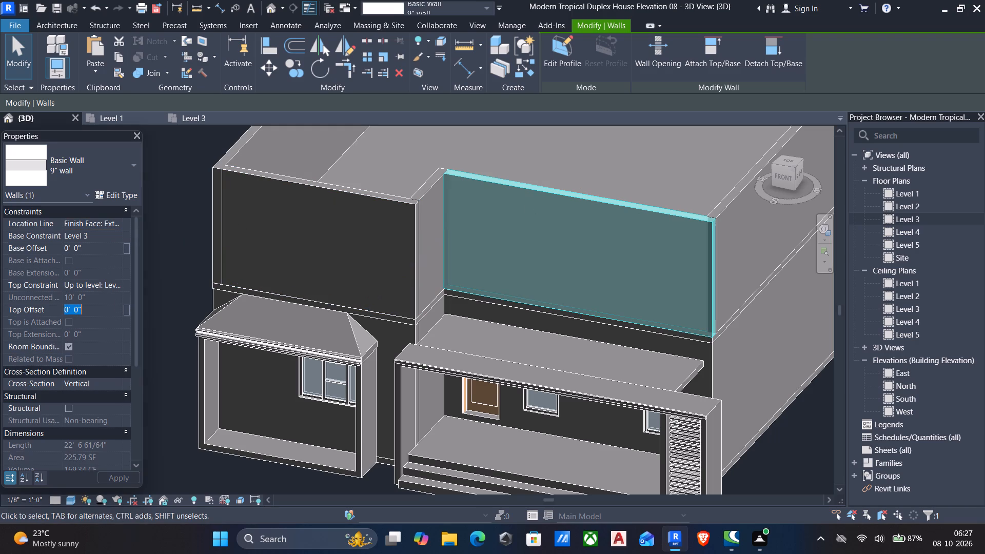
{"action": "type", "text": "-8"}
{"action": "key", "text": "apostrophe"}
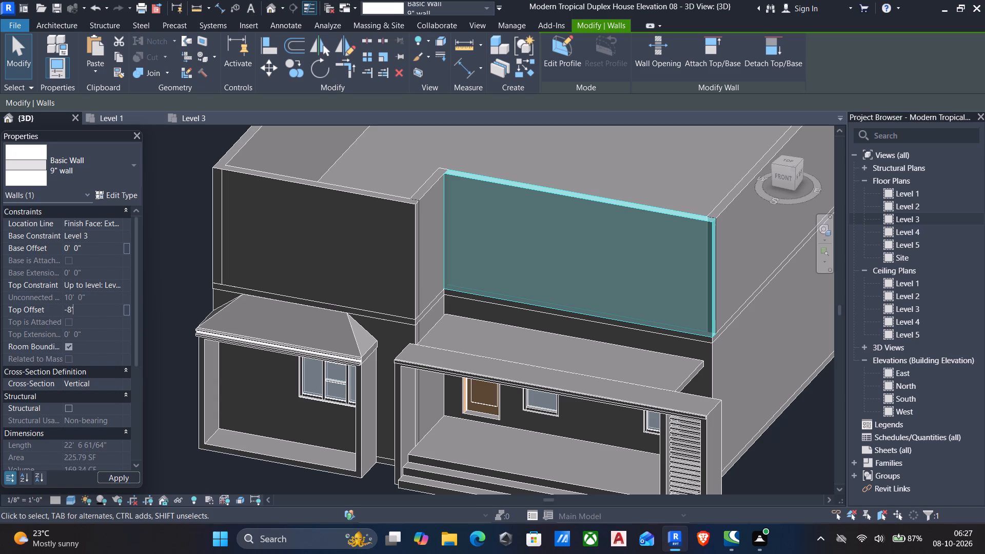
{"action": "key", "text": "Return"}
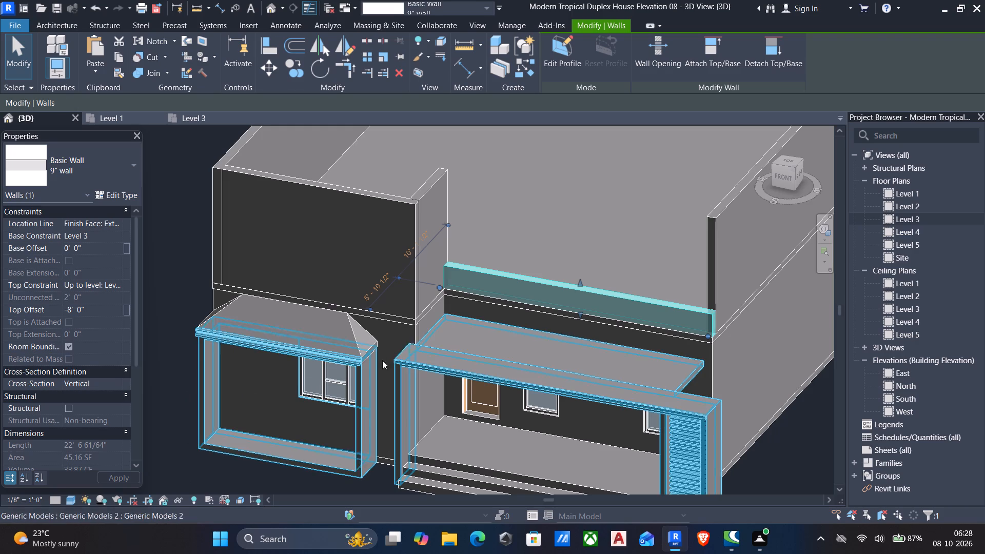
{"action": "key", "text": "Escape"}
Set the top offset of the low Level 3 wall above the entrance porch to -9'.
{"action": "scroll", "coordinate": [549, 358], "scroll_direction": "down", "scroll_amount": 4}
{"action": "middle_click_drag", "start_coordinate": [550, 359], "coordinate": [619, 273], "text": "shift"}
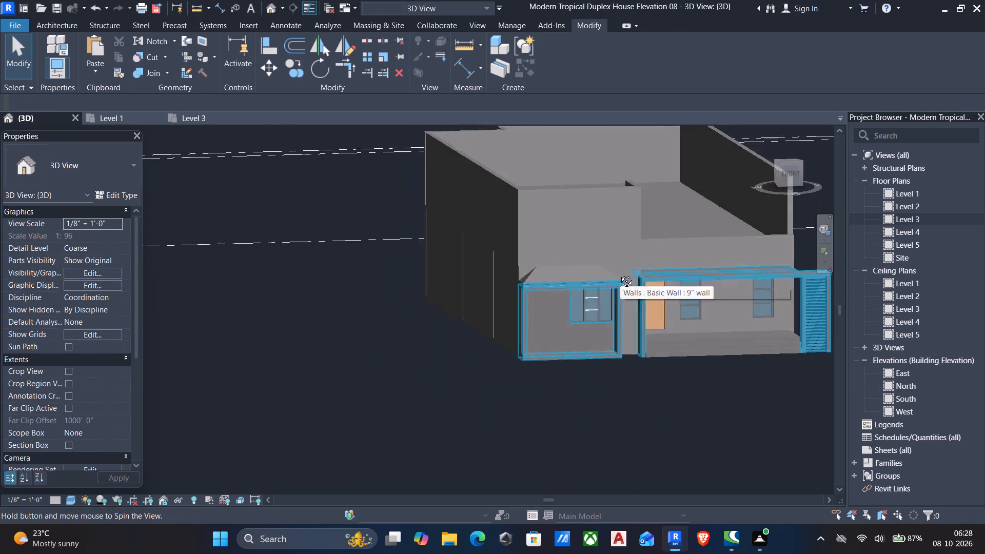
{"action": "middle_click_drag", "start_coordinate": [619, 273], "coordinate": [571, 281], "text": "shift"}
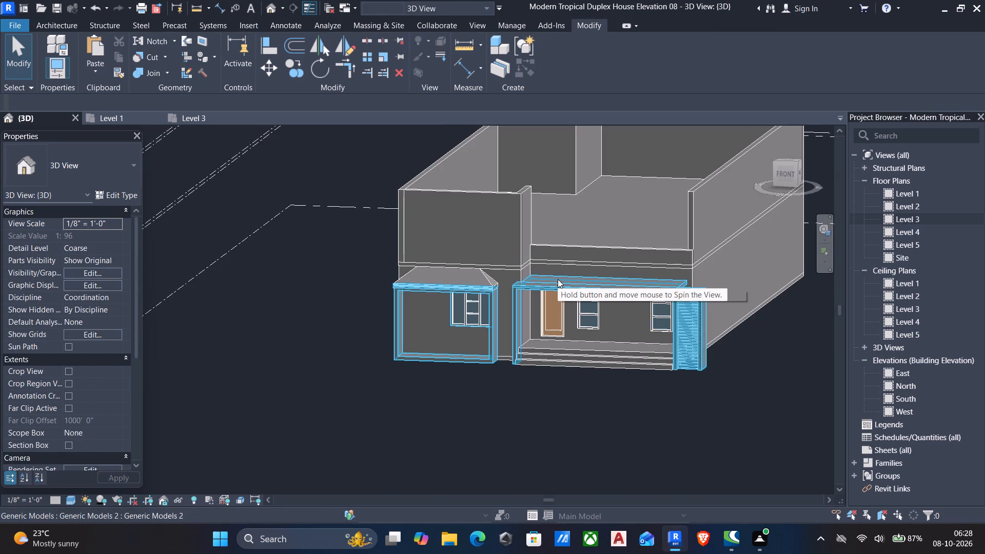
{"action": "scroll", "coordinate": [592, 276], "scroll_direction": "up", "scroll_amount": 3}
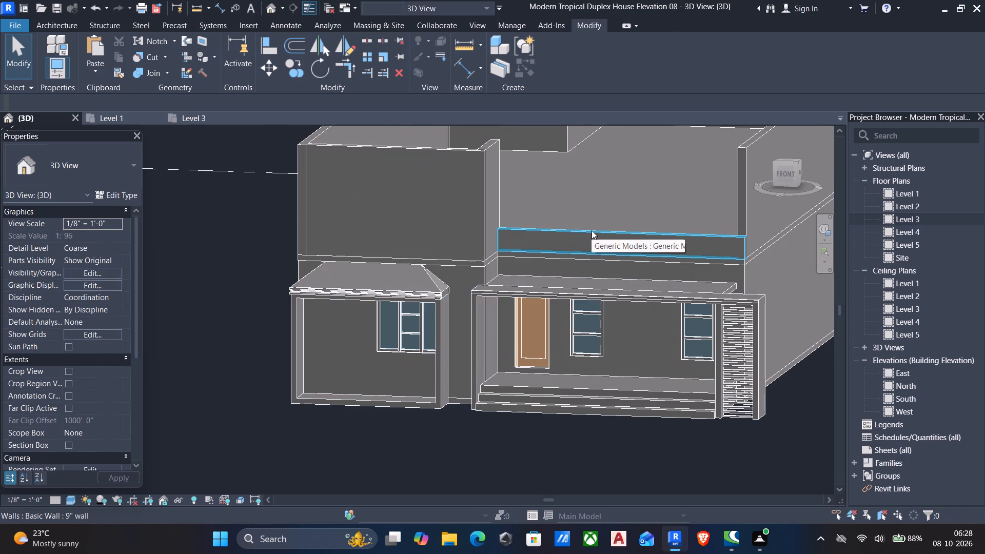
{"action": "left_click", "coordinate": [592, 230]}
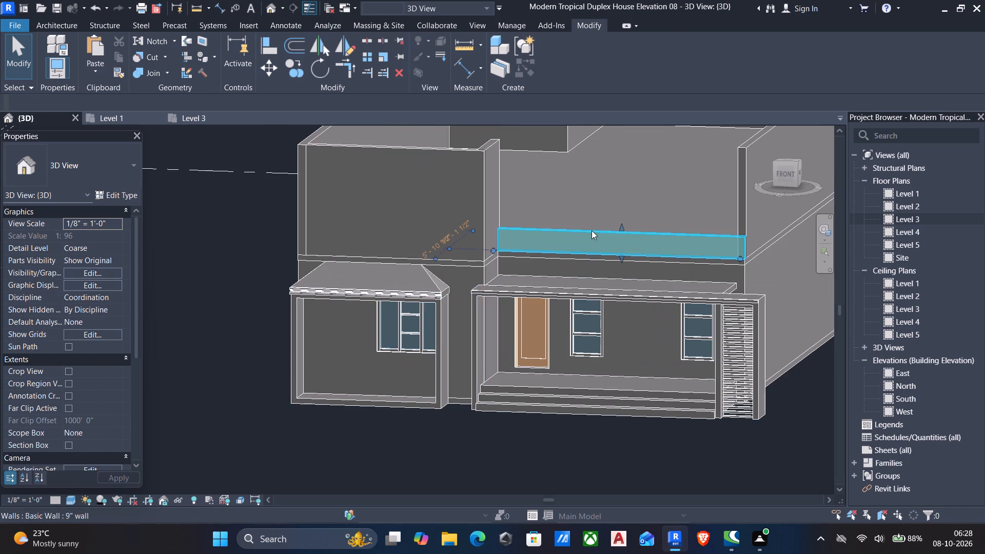
{"action": "left_click", "coordinate": [117, 306]}
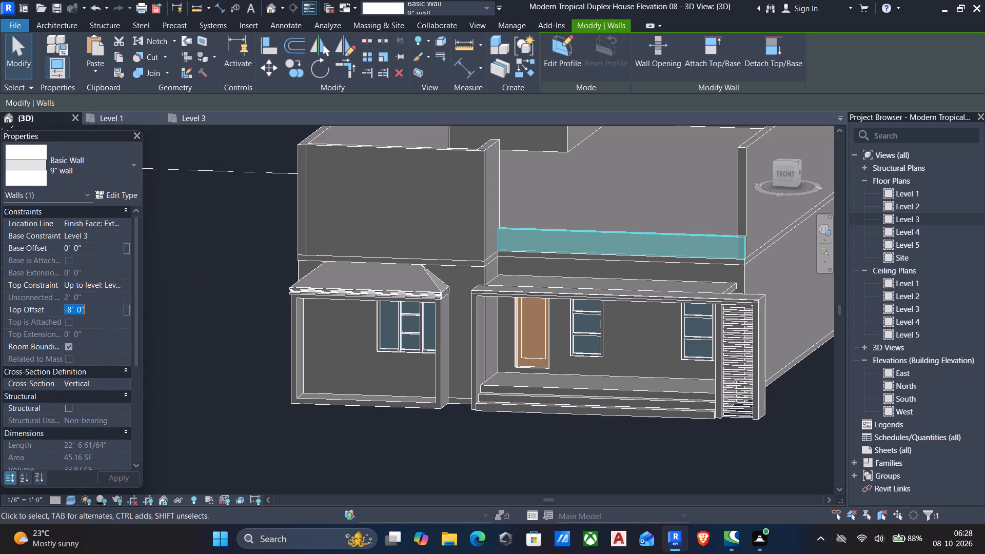
{"action": "type", "text": "-9'"}
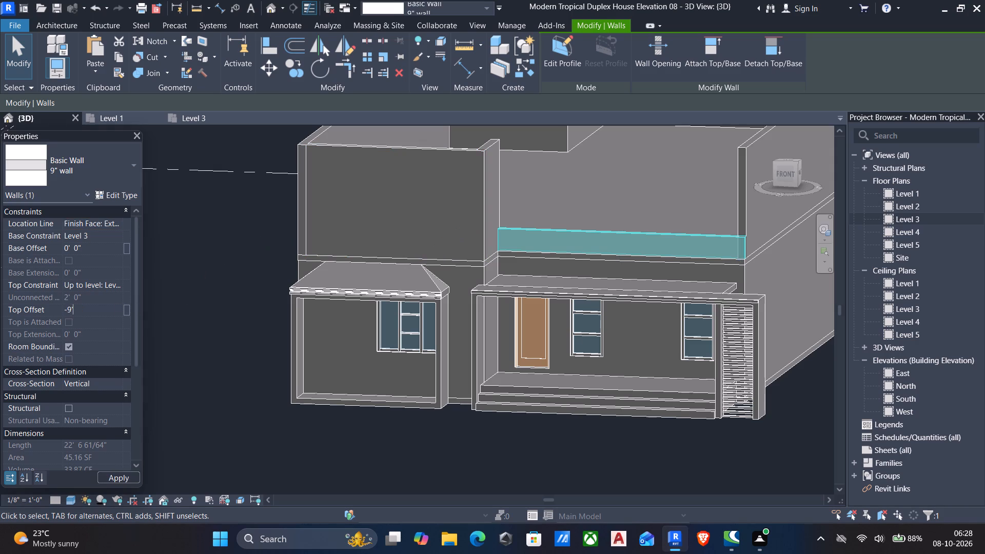
{"action": "key", "text": "Return"}
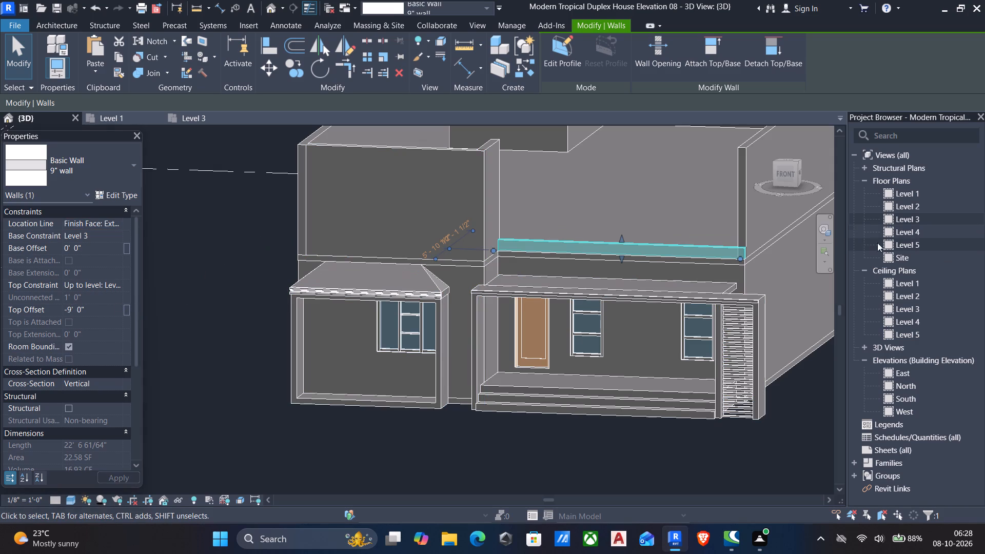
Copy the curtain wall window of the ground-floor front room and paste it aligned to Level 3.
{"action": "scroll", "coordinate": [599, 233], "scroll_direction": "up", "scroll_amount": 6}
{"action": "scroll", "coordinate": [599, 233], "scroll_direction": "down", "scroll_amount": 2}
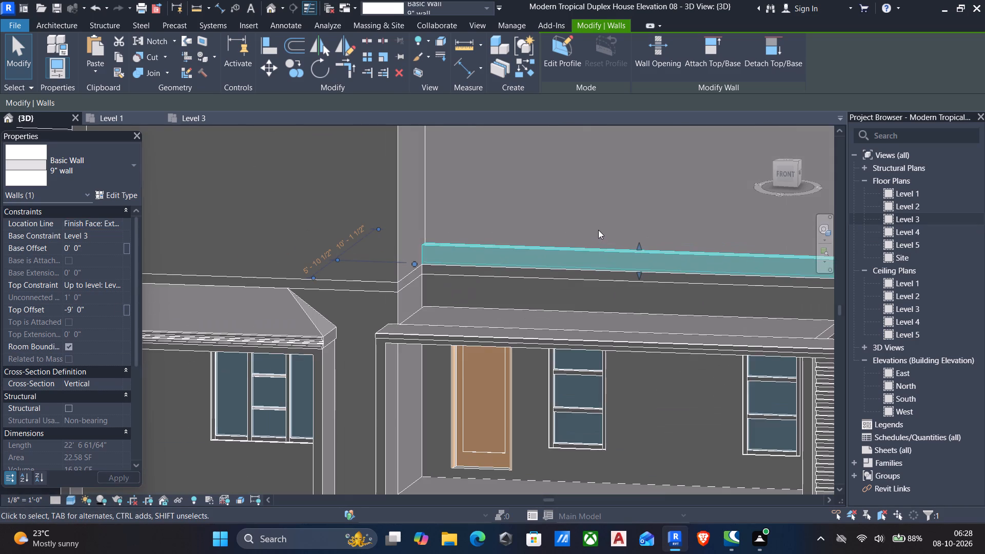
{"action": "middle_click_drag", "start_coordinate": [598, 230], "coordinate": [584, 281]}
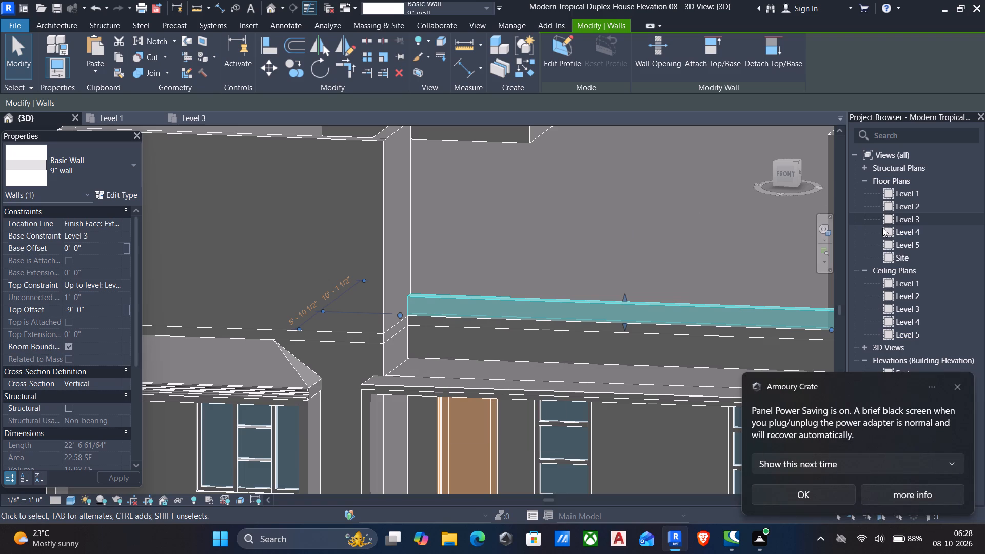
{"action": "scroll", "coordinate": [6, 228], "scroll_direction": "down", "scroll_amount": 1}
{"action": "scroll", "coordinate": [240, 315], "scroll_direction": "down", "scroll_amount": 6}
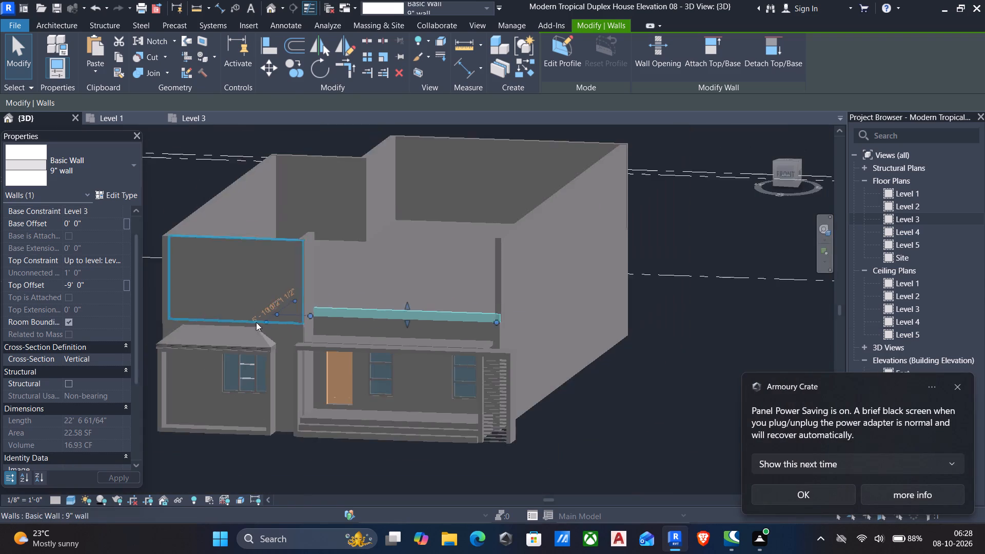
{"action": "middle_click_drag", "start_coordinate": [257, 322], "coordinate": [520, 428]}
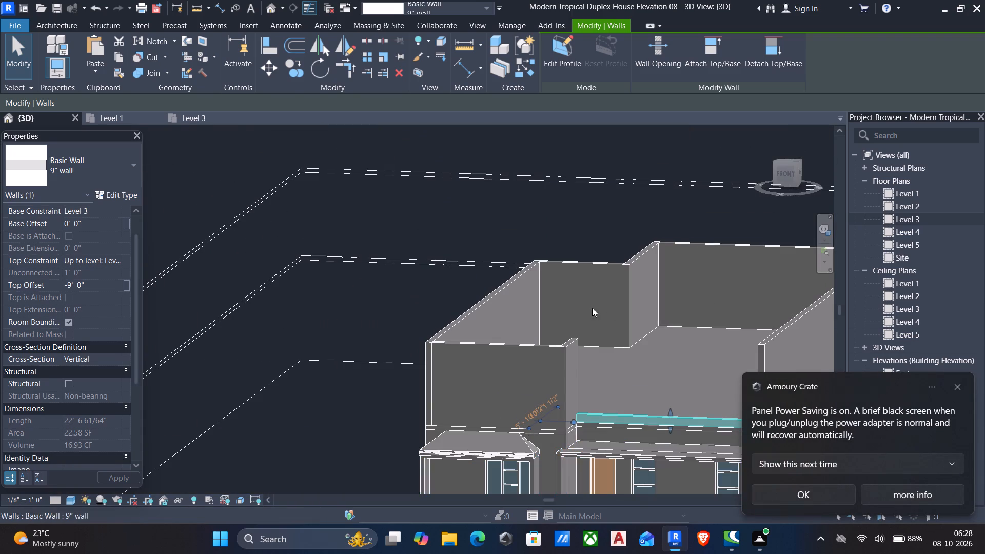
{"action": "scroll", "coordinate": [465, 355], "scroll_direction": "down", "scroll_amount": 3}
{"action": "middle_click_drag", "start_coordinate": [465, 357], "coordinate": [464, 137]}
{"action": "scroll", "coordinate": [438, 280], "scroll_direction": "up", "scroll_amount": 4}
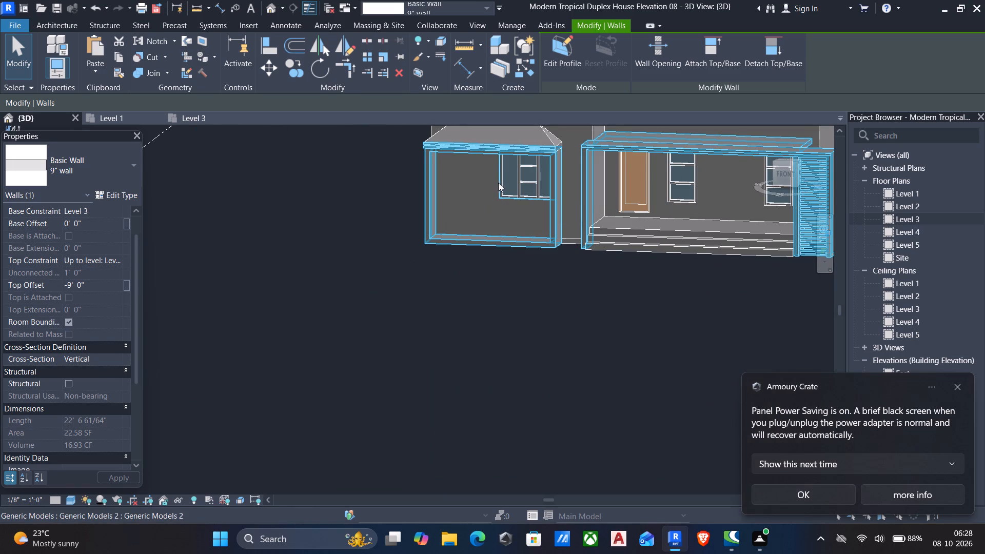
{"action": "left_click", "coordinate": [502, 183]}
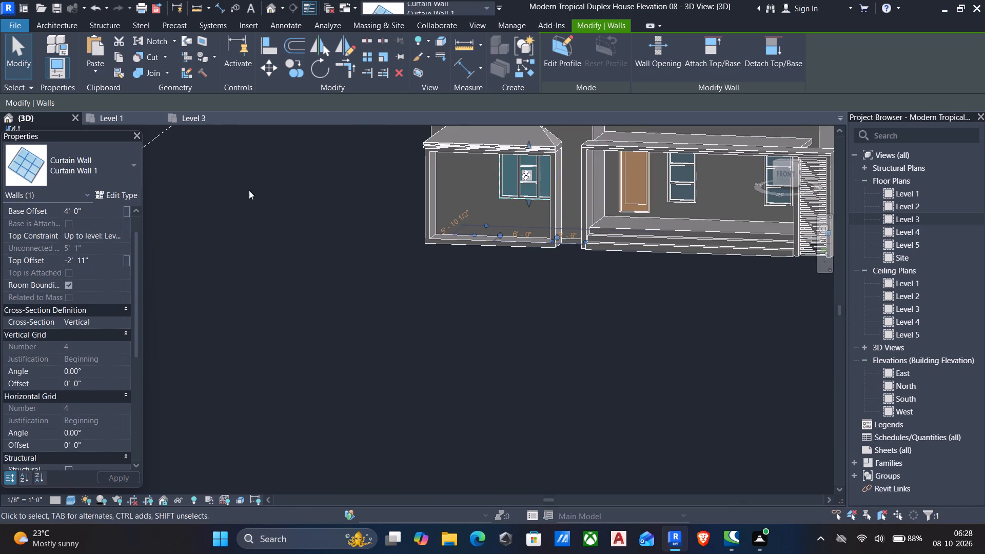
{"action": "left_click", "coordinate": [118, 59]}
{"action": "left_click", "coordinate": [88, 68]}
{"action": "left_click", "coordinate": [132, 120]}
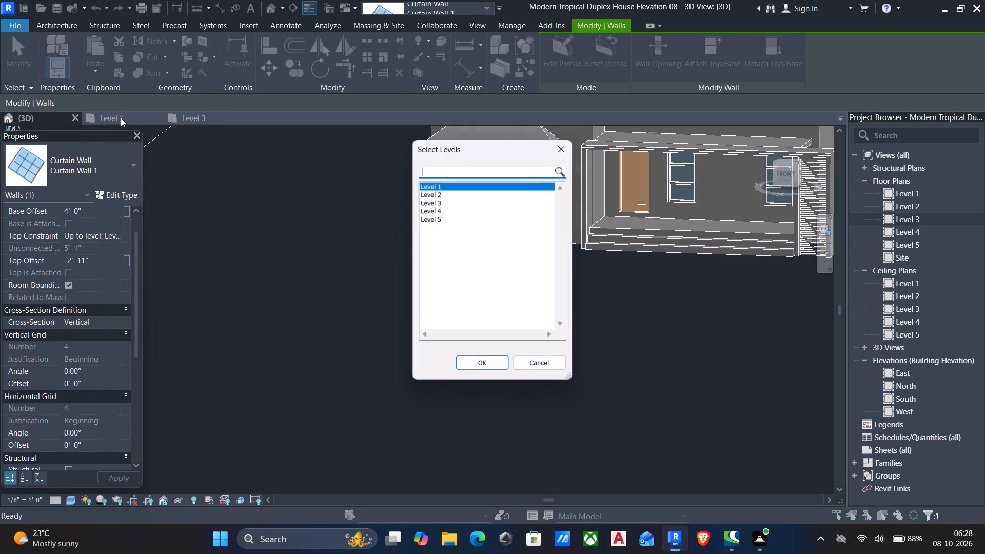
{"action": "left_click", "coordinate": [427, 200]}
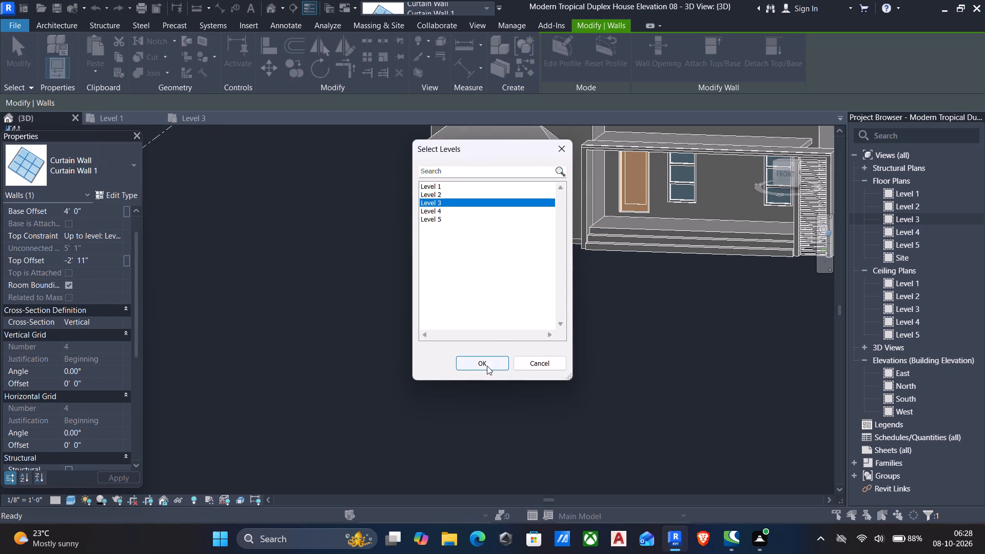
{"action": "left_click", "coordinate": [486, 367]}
Examine the pasted curtain wall in 3D and look for it in the Level 3, Level 2, Level 1 and Level 4 floor plans.
{"action": "scroll", "coordinate": [429, 312], "scroll_direction": "down", "scroll_amount": 5}
{"action": "middle_click_drag", "start_coordinate": [433, 365], "coordinate": [437, 398]}
{"action": "scroll", "coordinate": [511, 293], "scroll_direction": "up", "scroll_amount": 2}
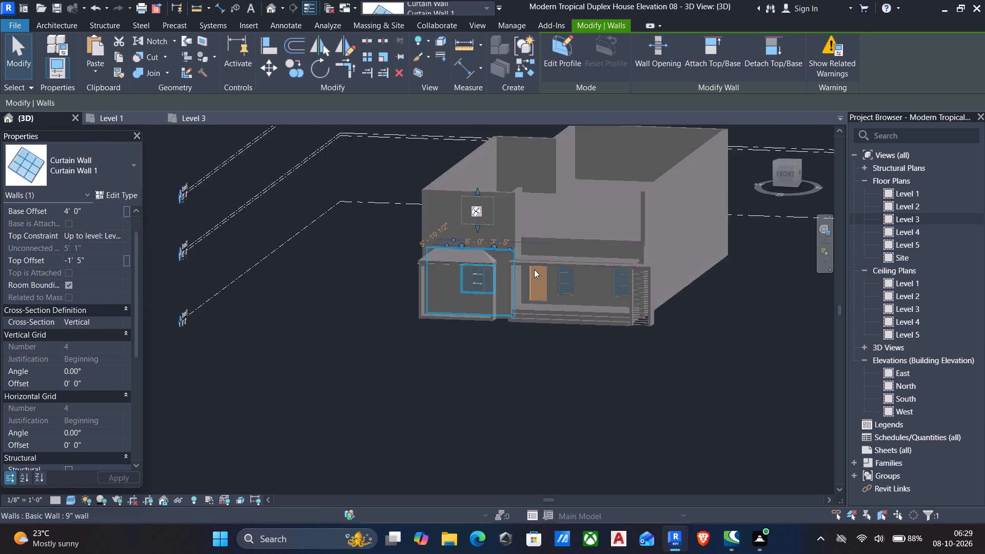
{"action": "scroll", "coordinate": [534, 269], "scroll_direction": "up", "scroll_amount": 3}
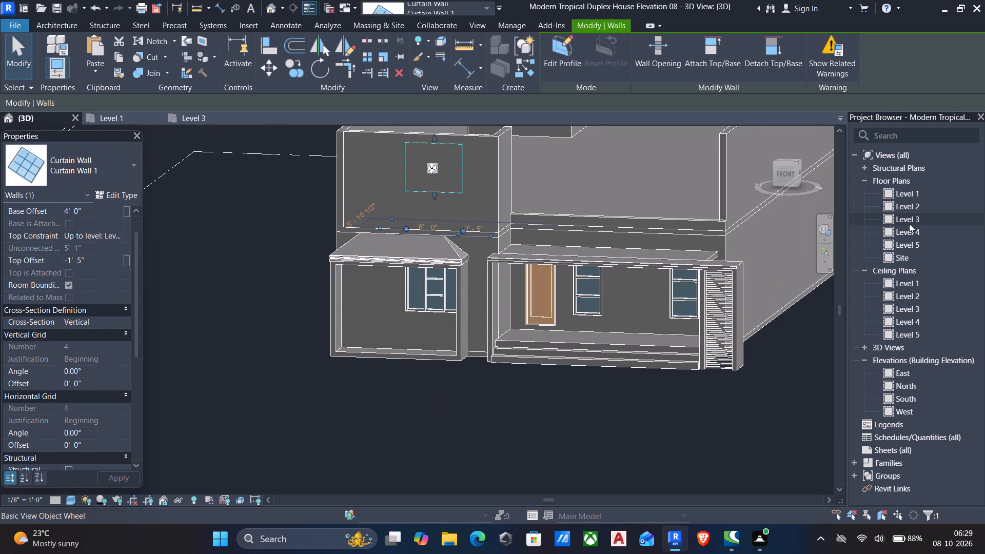
{"action": "double_click", "coordinate": [909, 223]}
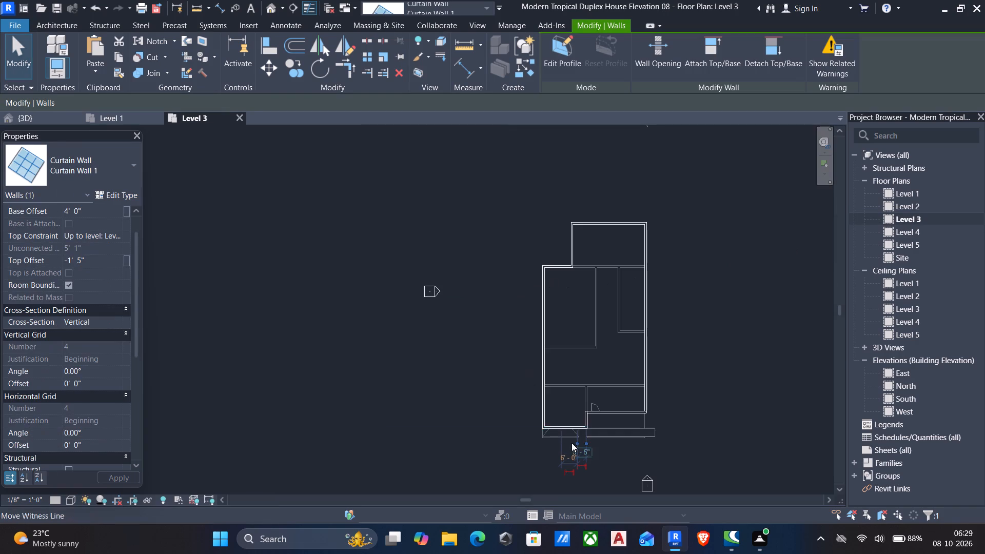
{"action": "scroll", "coordinate": [622, 398], "scroll_direction": "up", "scroll_amount": 2}
{"action": "left_click", "coordinate": [913, 209]}
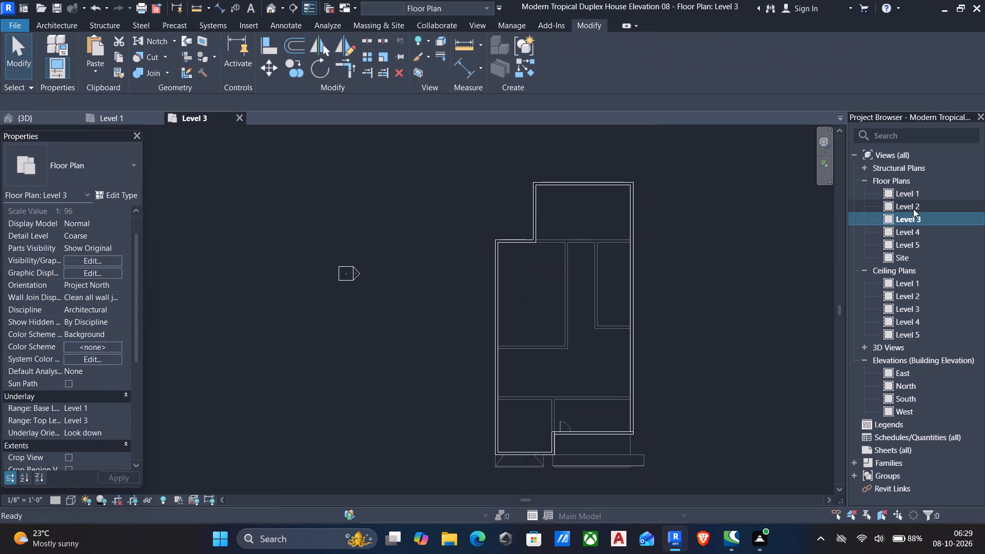
{"action": "left_click", "coordinate": [913, 209]}
{"action": "left_click", "coordinate": [898, 223]}
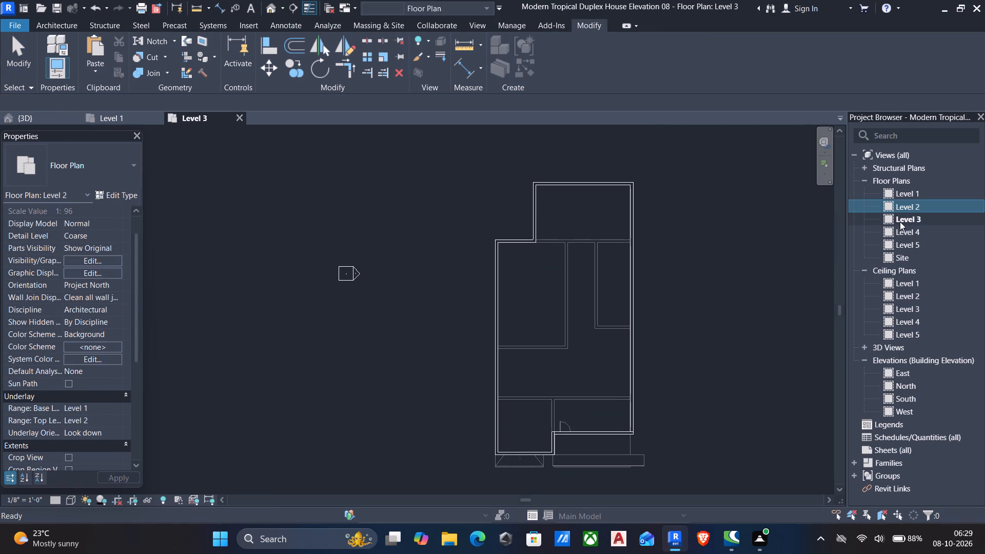
{"action": "double_click", "coordinate": [896, 209]}
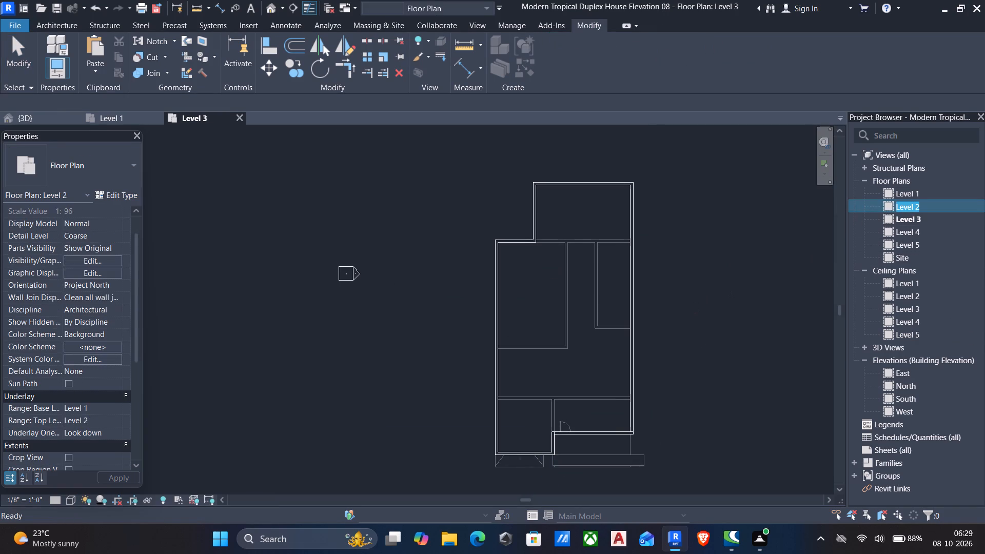
{"action": "left_click", "coordinate": [905, 216]}
{"action": "double_click", "coordinate": [892, 206]}
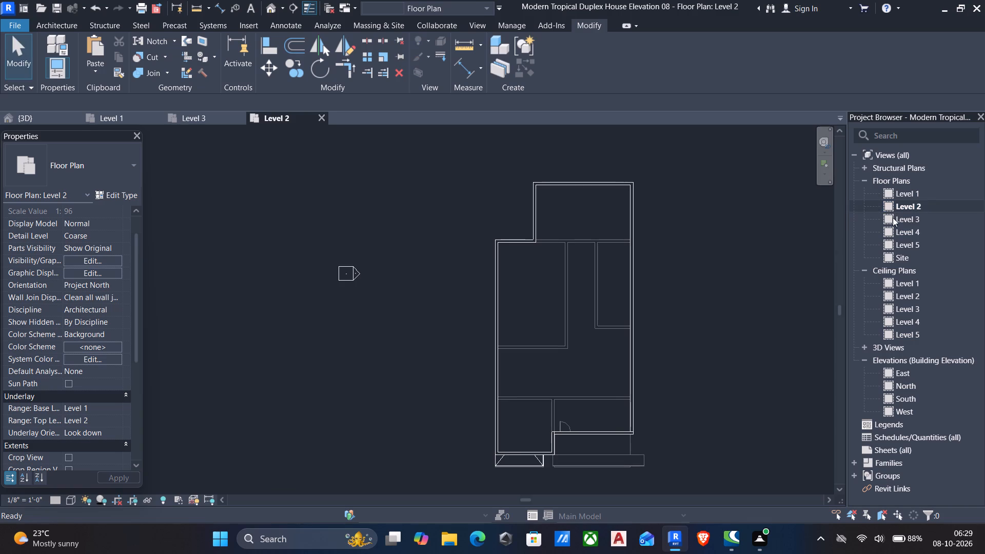
{"action": "scroll", "coordinate": [486, 449], "scroll_direction": "up", "scroll_amount": 4}
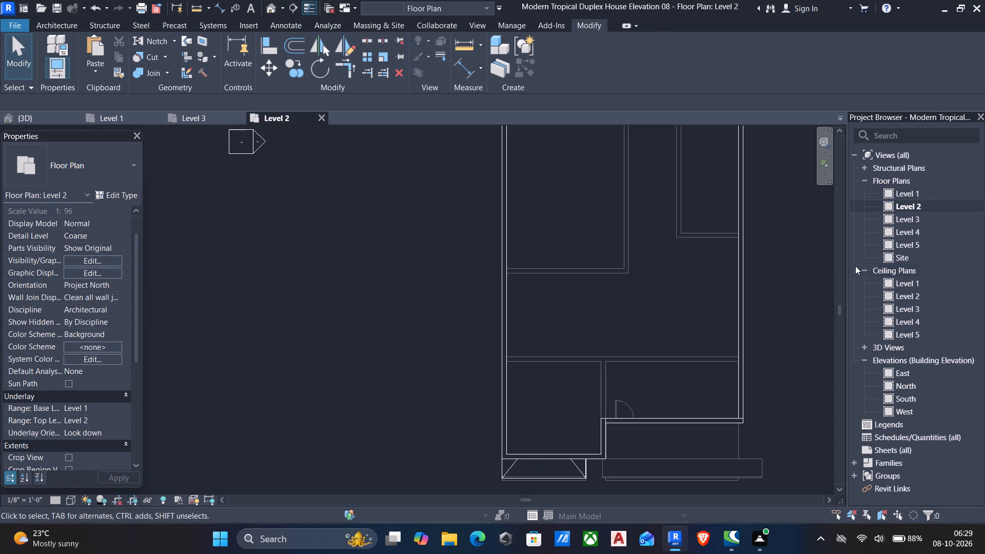
{"action": "double_click", "coordinate": [908, 195]}
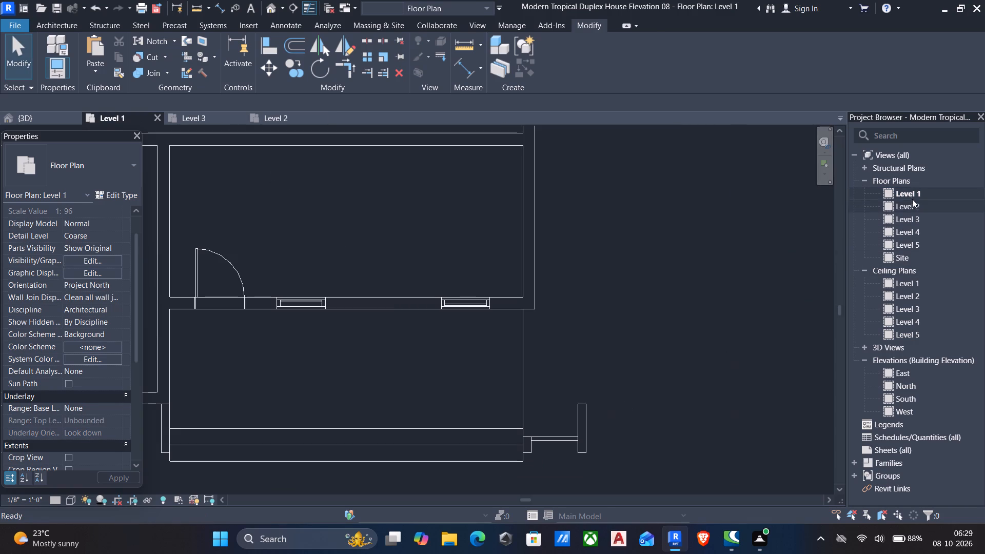
{"action": "scroll", "coordinate": [859, 223], "scroll_direction": "down", "scroll_amount": 5}
{"action": "middle_click_drag", "start_coordinate": [404, 350], "coordinate": [584, 325]}
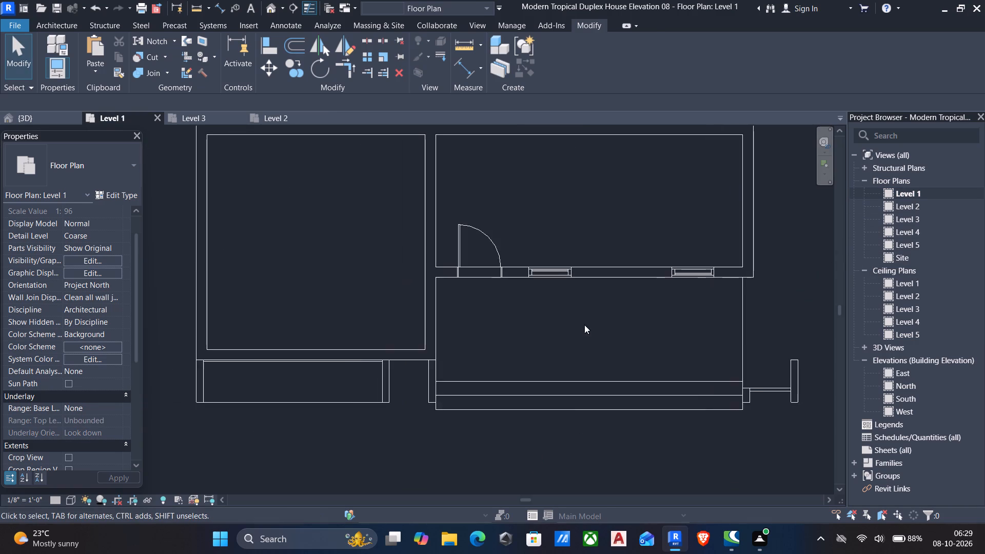
{"action": "scroll", "coordinate": [325, 329], "scroll_direction": "up", "scroll_amount": 5}
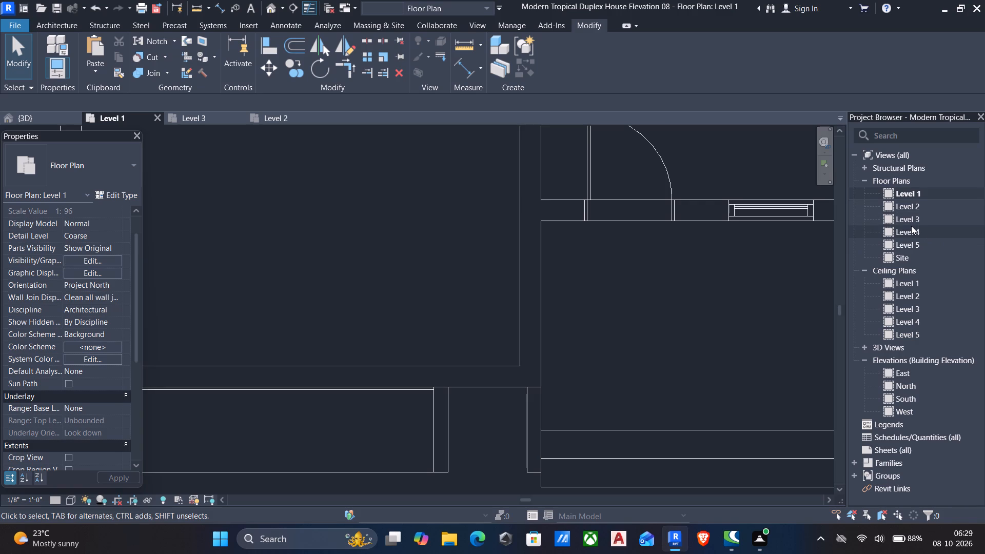
{"action": "double_click", "coordinate": [911, 226]}
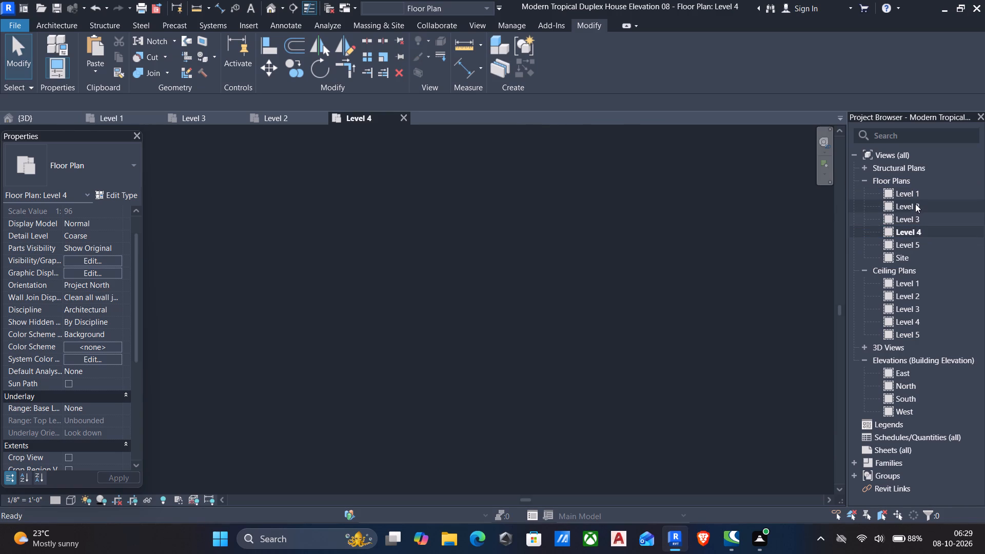
{"action": "double_click", "coordinate": [905, 216]}
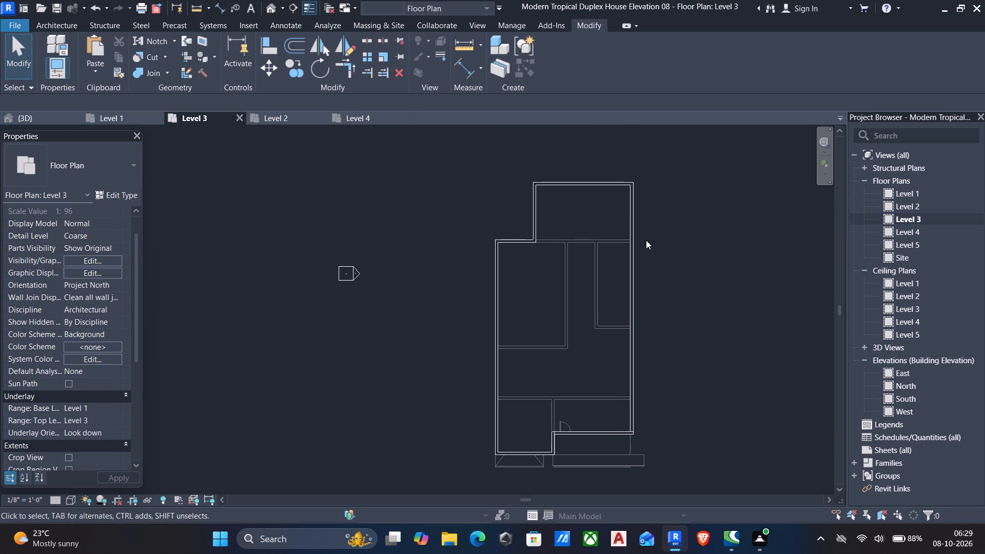
{"action": "scroll", "coordinate": [519, 460], "scroll_direction": "up", "scroll_amount": 9}
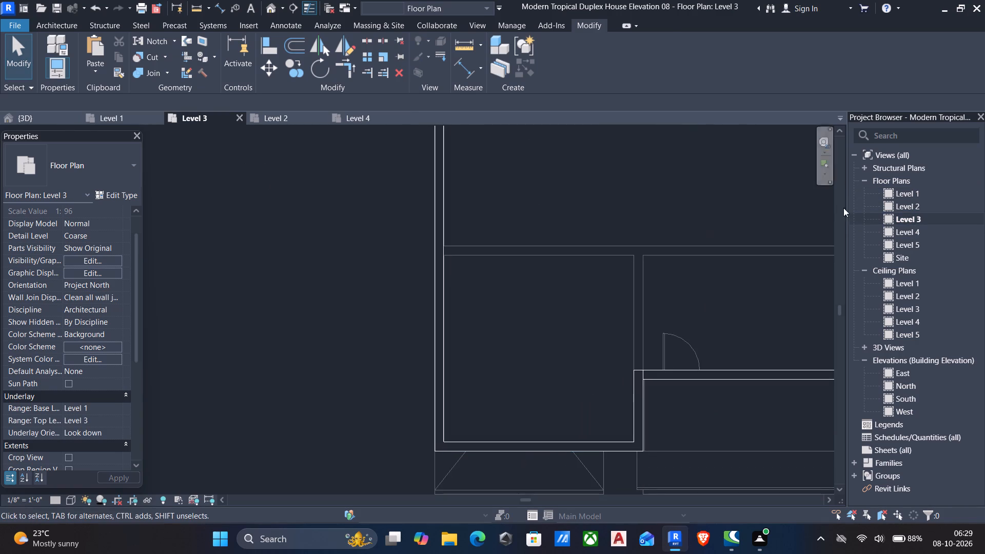
{"action": "scroll", "coordinate": [868, 229], "scroll_direction": "down", "scroll_amount": 5}
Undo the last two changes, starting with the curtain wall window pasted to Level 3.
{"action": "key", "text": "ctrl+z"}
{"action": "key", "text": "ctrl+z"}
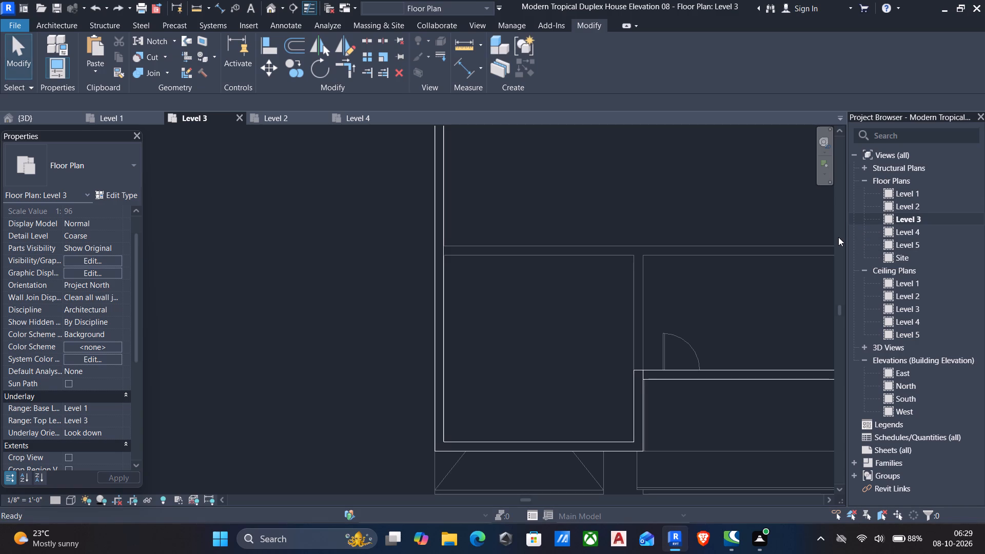
Undo the last two changes and finish the reopened boundary sketch of the Level 3 floor.
{"action": "key", "text": "ctrl+z"}
{"action": "key", "text": "ctrl+z"}
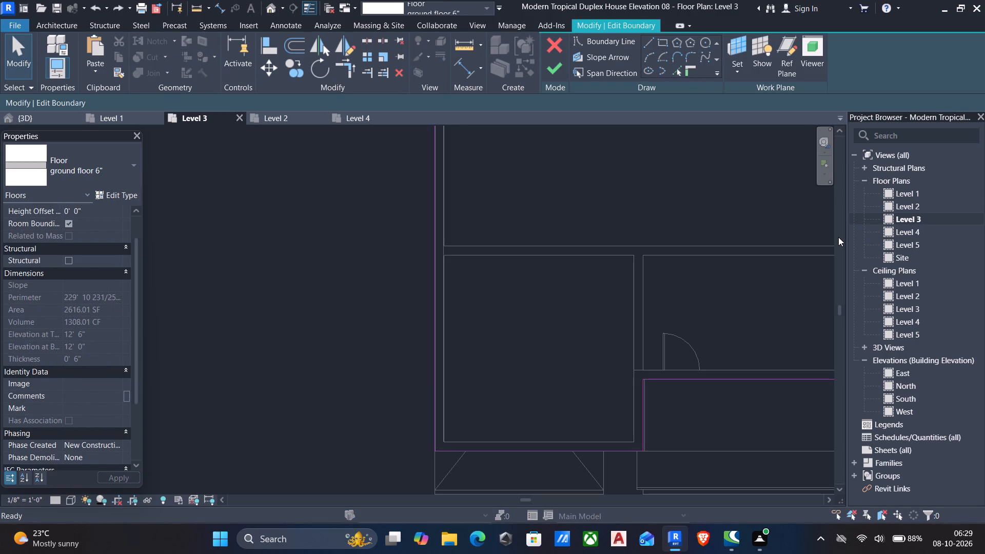
{"action": "scroll", "coordinate": [838, 237], "scroll_direction": "down", "scroll_amount": 4}
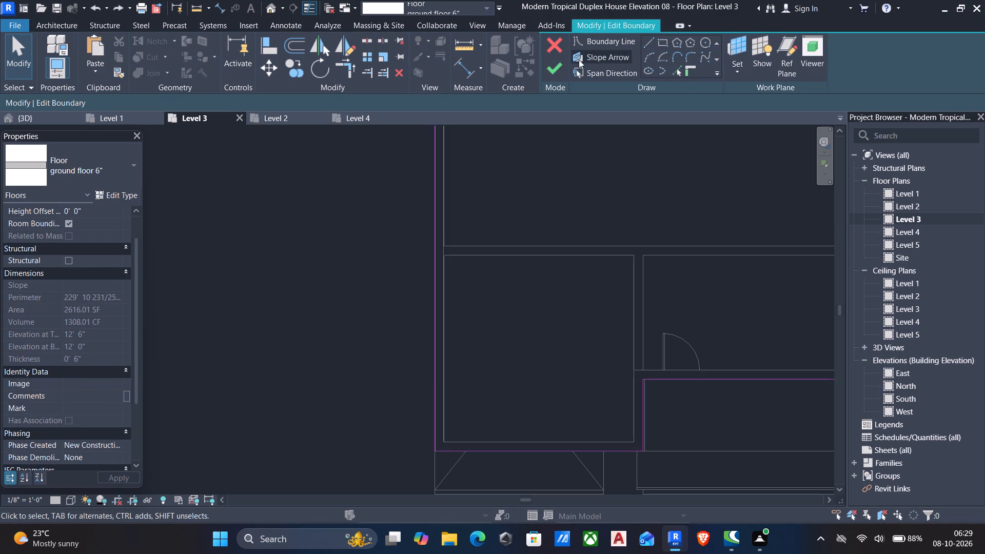
{"action": "left_click", "coordinate": [552, 68]}
Examine the Level 3 floor and front walls in plan, 3D and the South elevation, and check the Level 1 plan.
{"action": "scroll", "coordinate": [559, 102], "scroll_direction": "down", "scroll_amount": 5}
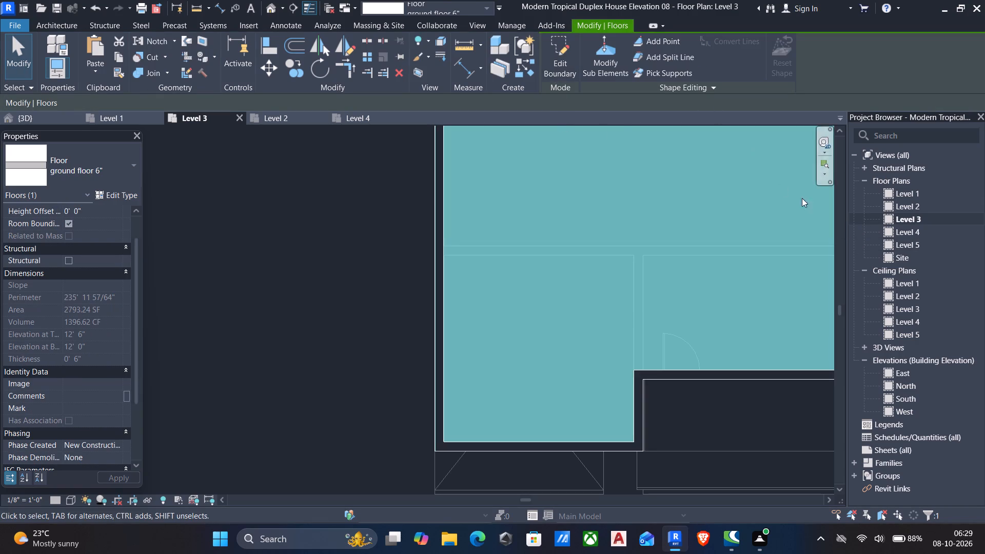
{"action": "scroll", "coordinate": [784, 177], "scroll_direction": "down", "scroll_amount": 4}
{"action": "middle_click_drag", "start_coordinate": [774, 186], "coordinate": [625, 323]}
{"action": "scroll", "coordinate": [654, 300], "scroll_direction": "up", "scroll_amount": 1}
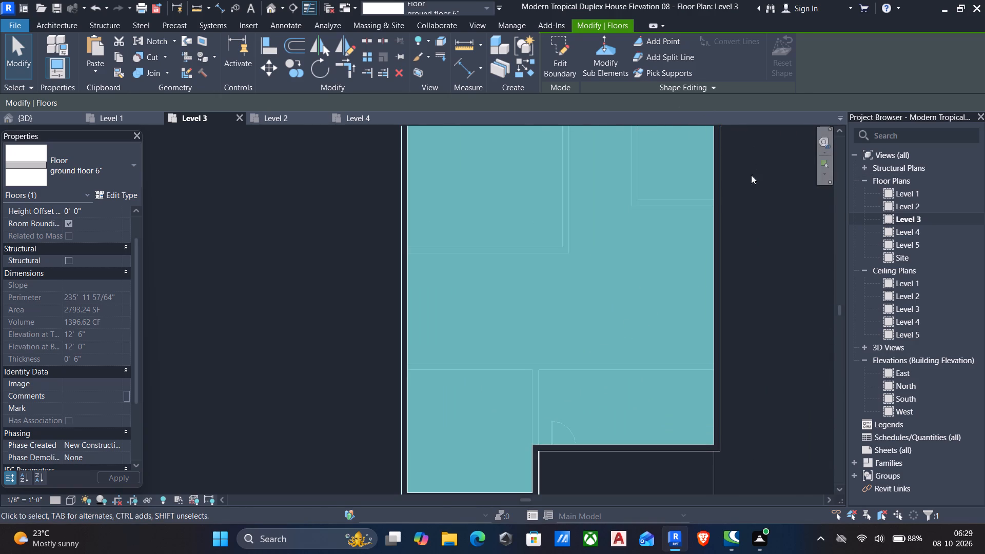
{"action": "scroll", "coordinate": [727, 196], "scroll_direction": "down", "scroll_amount": 7}
{"action": "scroll", "coordinate": [349, 8], "scroll_direction": "up", "scroll_amount": 1}
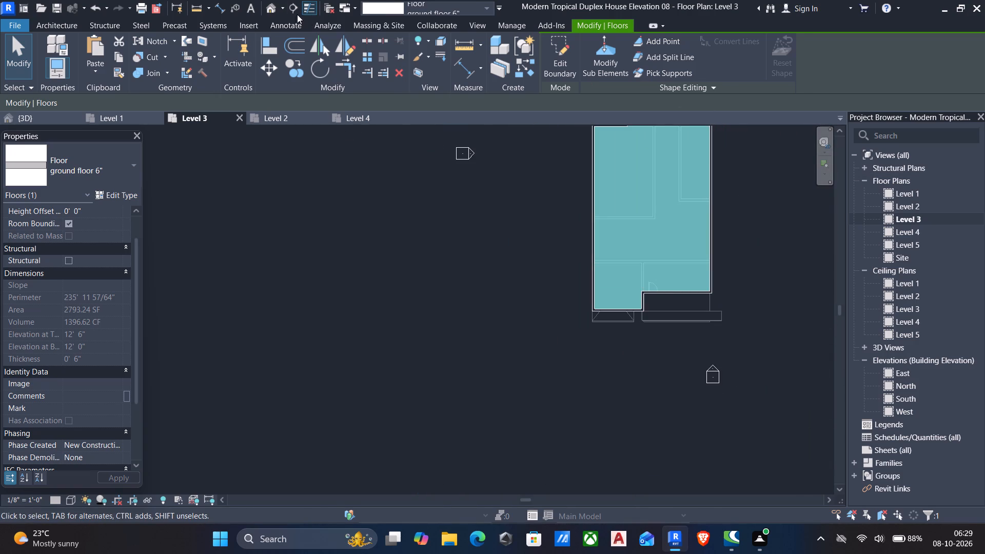
{"action": "left_click", "coordinate": [268, 4]}
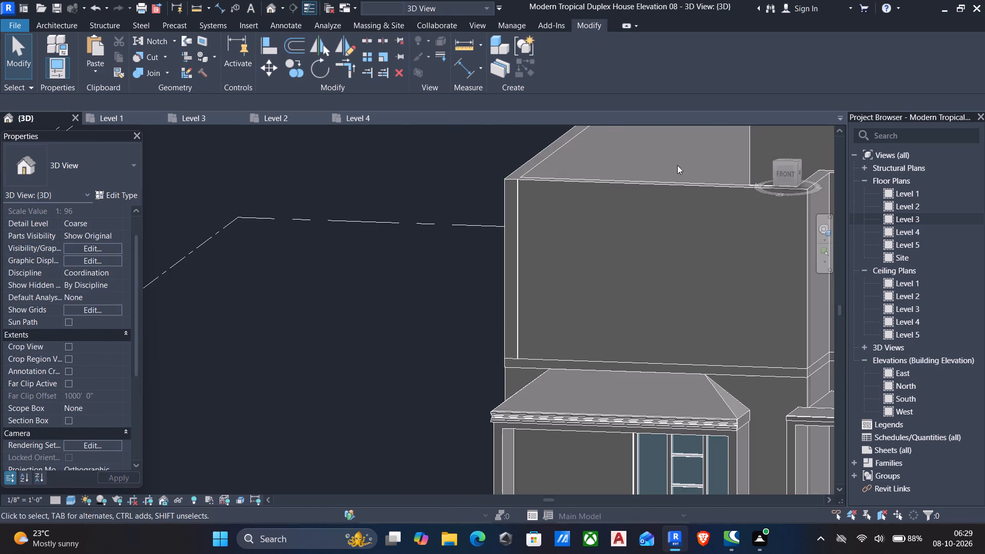
{"action": "scroll", "coordinate": [684, 171], "scroll_direction": "down", "scroll_amount": 4}
{"action": "middle_click_drag", "start_coordinate": [660, 186], "coordinate": [519, 201]}
{"action": "scroll", "coordinate": [519, 206], "scroll_direction": "up", "scroll_amount": 3}
{"action": "scroll", "coordinate": [523, 237], "scroll_direction": "down", "scroll_amount": 4}
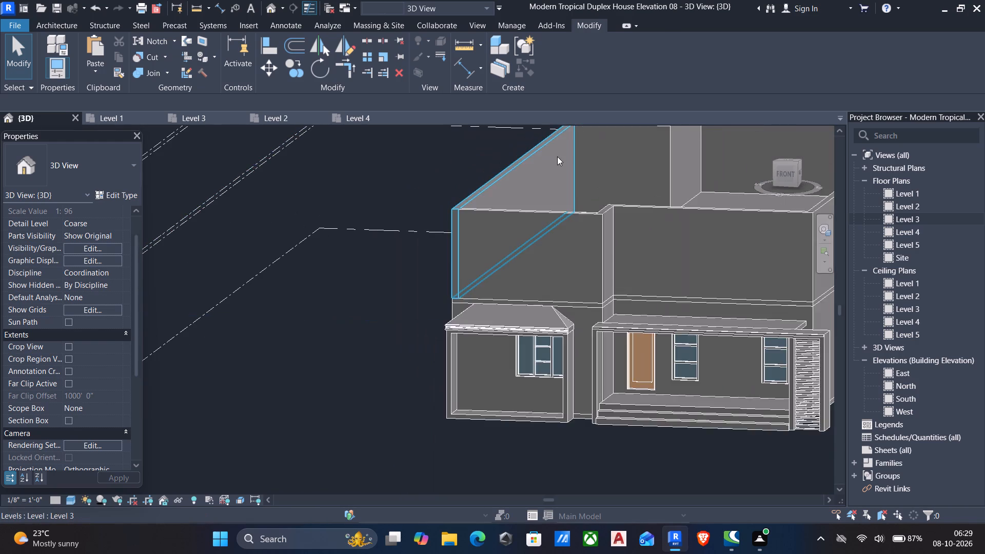
{"action": "scroll", "coordinate": [558, 156], "scroll_direction": "up", "scroll_amount": 1}
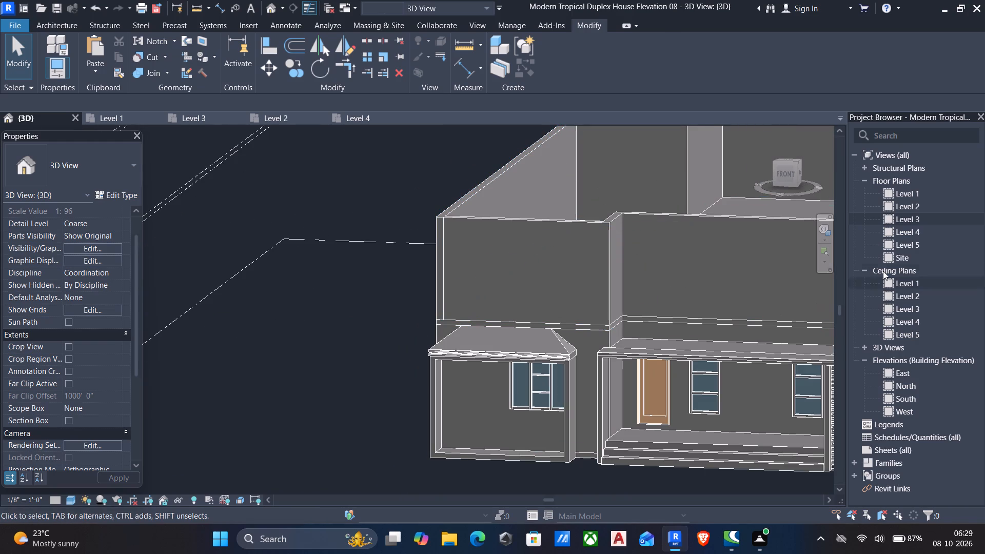
{"action": "double_click", "coordinate": [906, 395]}
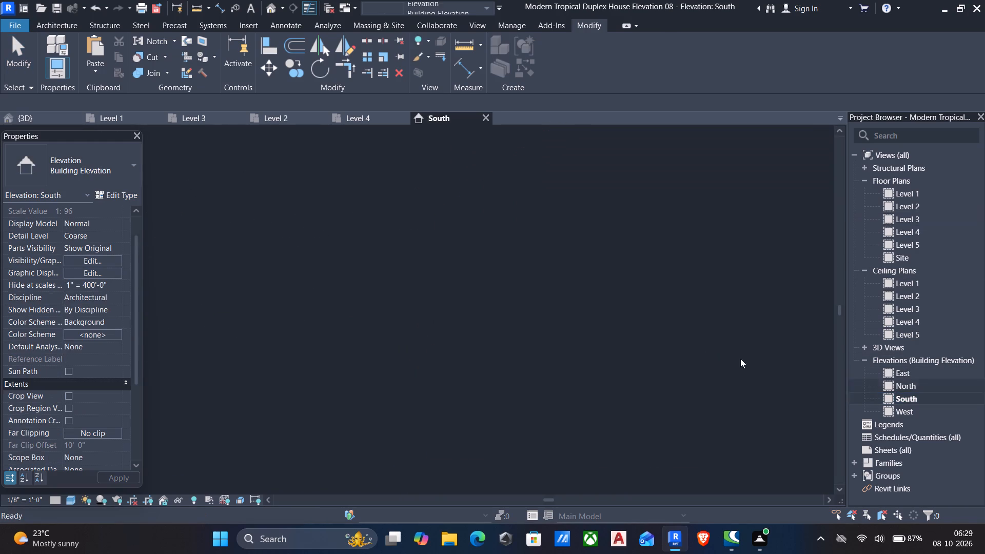
{"action": "scroll", "coordinate": [813, 307], "scroll_direction": "up", "scroll_amount": 1}
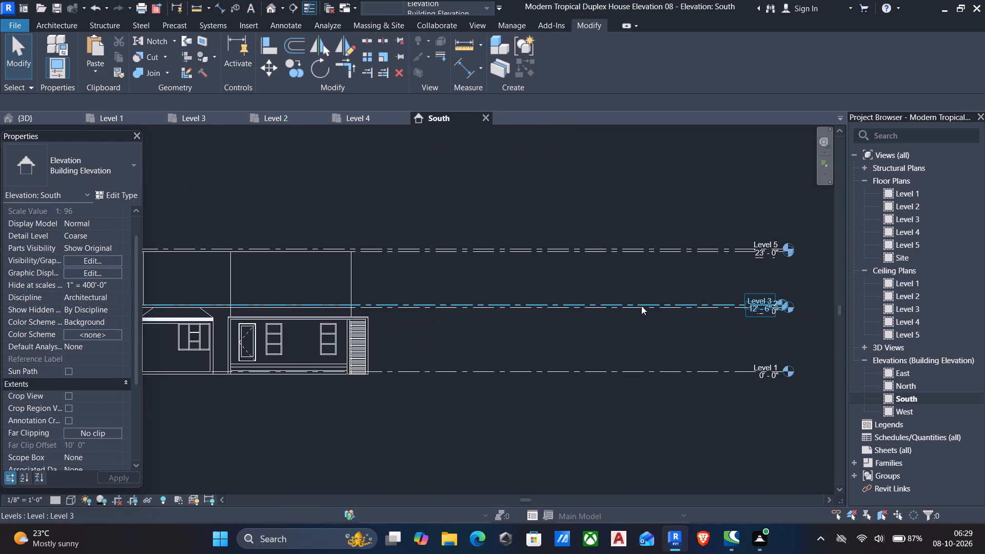
{"action": "scroll", "coordinate": [476, 302], "scroll_direction": "up", "scroll_amount": 2}
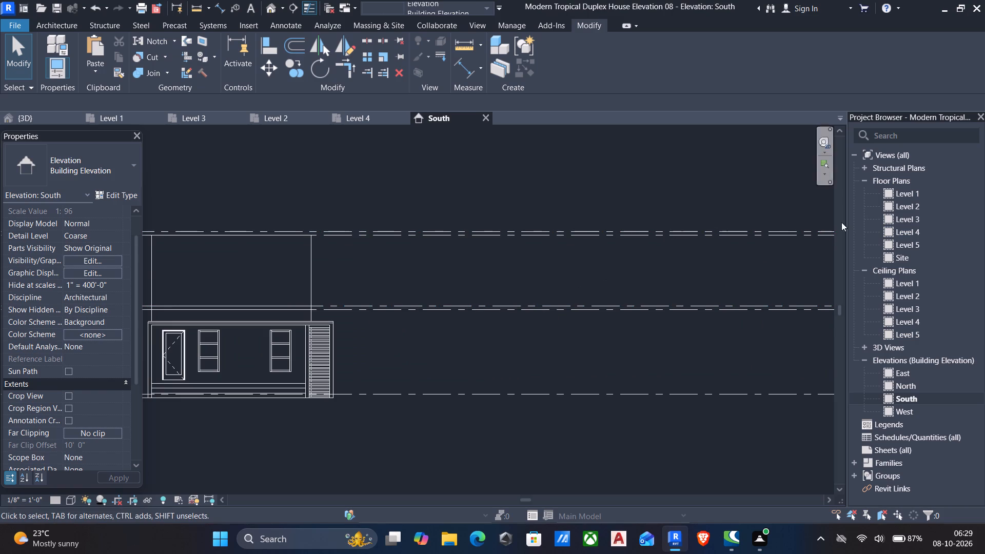
{"action": "double_click", "coordinate": [909, 217]}
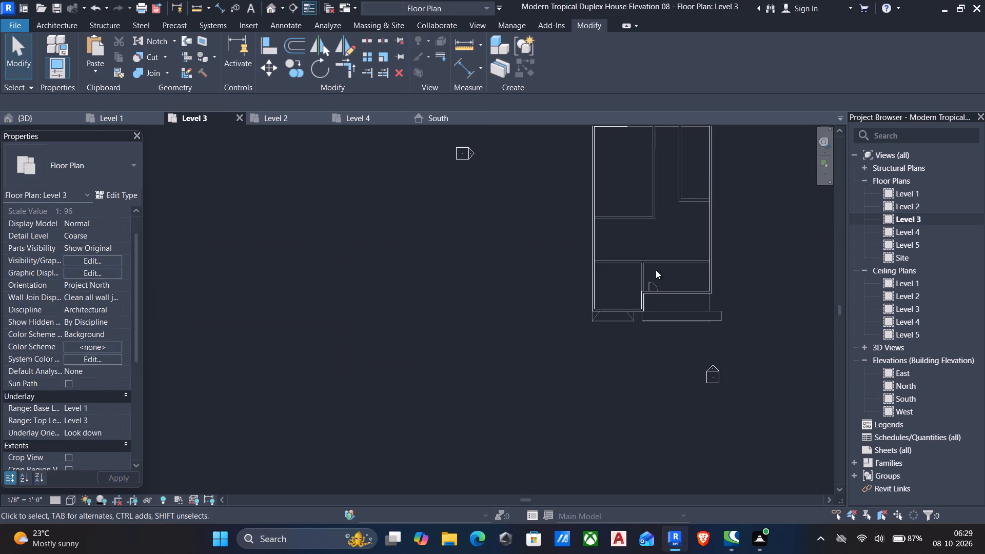
{"action": "double_click", "coordinate": [930, 195]}
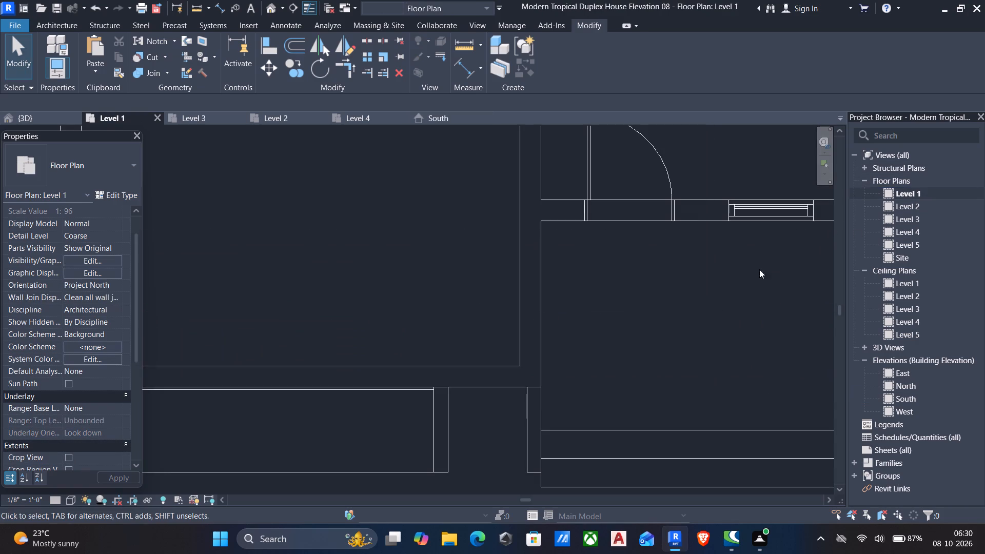
{"action": "scroll", "coordinate": [554, 272], "scroll_direction": "down", "scroll_amount": 1}
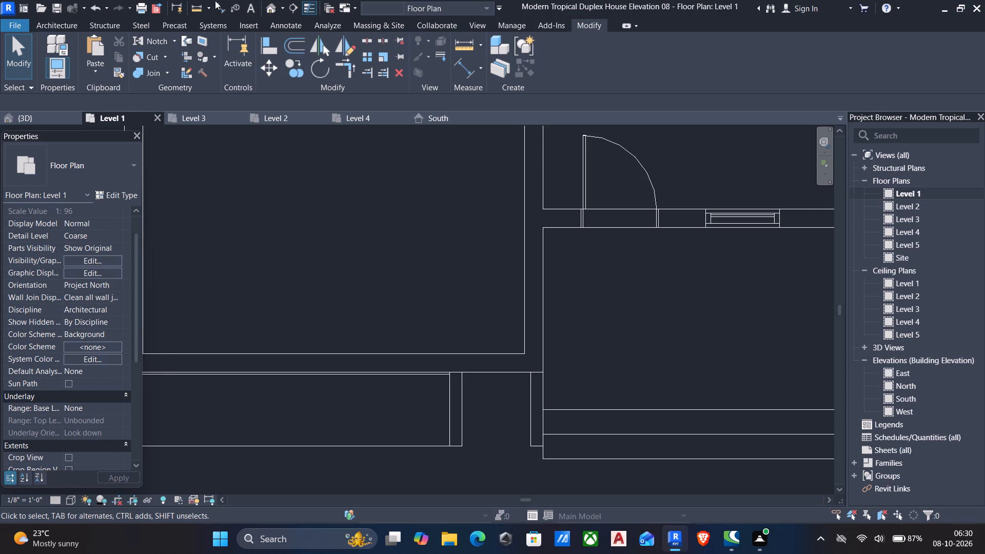
Copy the curtain wall window of the ground-floor front room and paste it aligned to Level 2.
{"action": "left_click", "coordinate": [269, 9]}
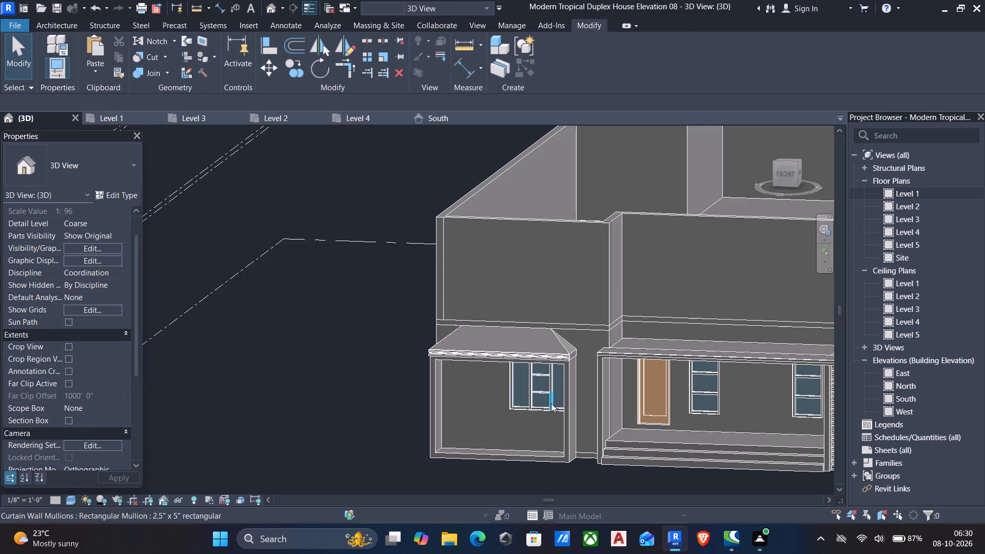
{"action": "scroll", "coordinate": [542, 400], "scroll_direction": "up", "scroll_amount": 5}
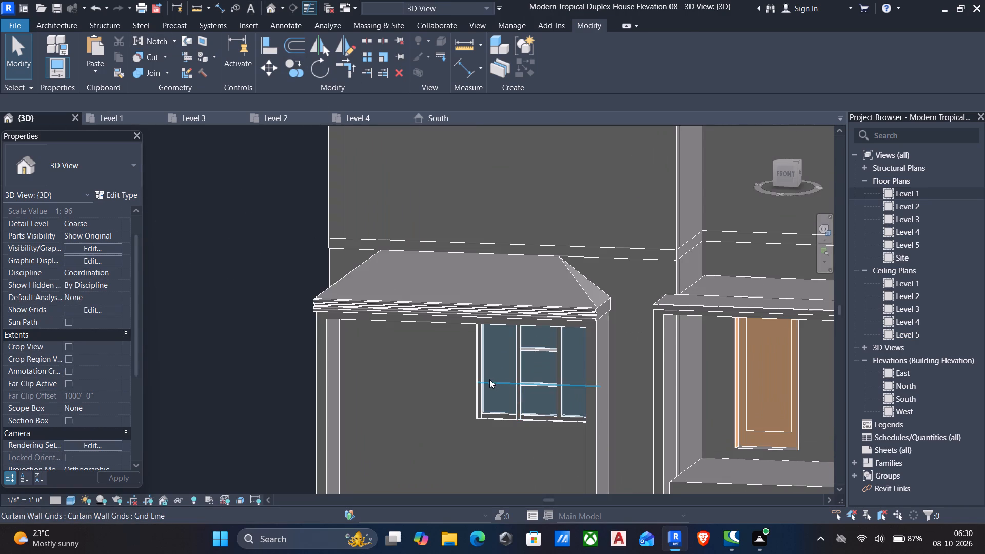
{"action": "left_click", "coordinate": [482, 386]}
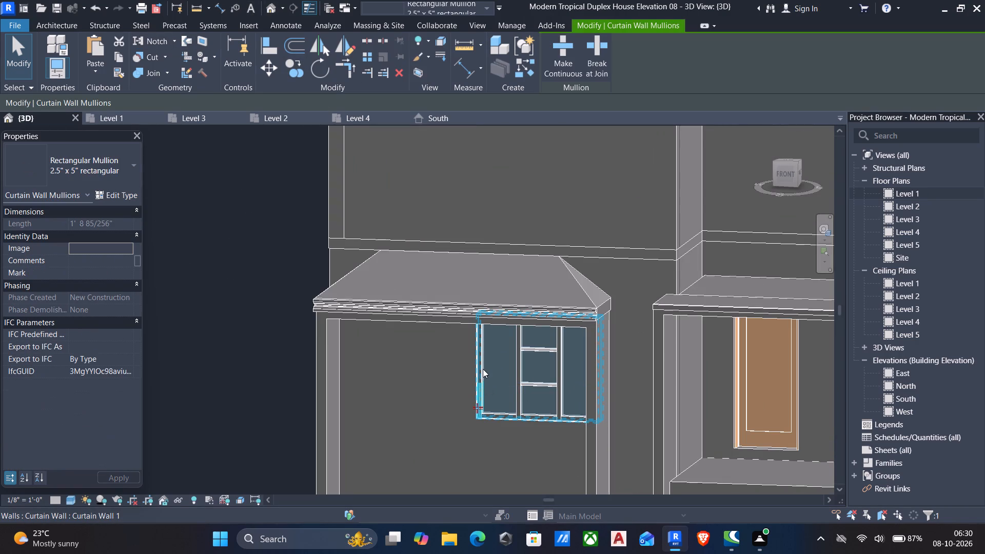
{"action": "key", "text": "Escape"}
{"action": "left_click", "coordinate": [482, 366]}
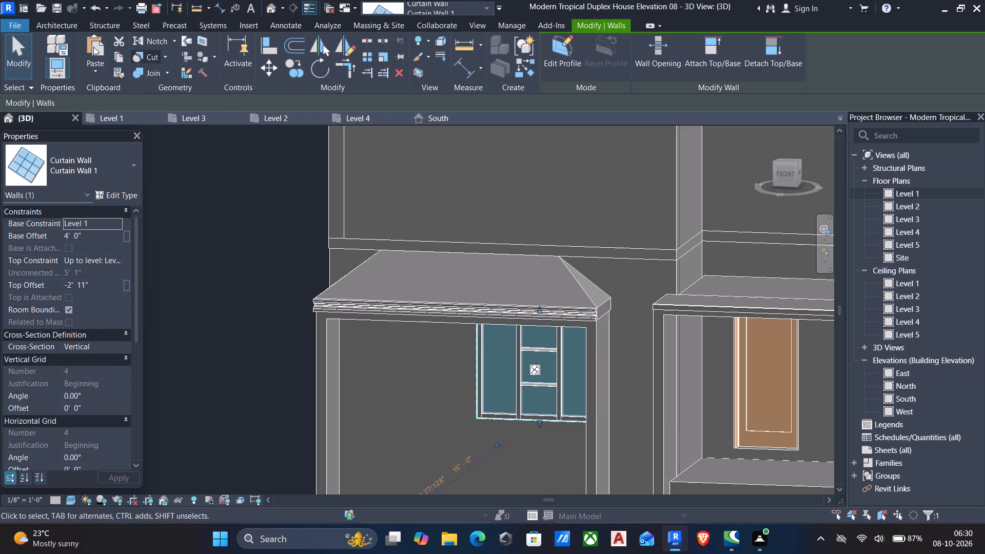
{"action": "left_click", "coordinate": [115, 58]}
{"action": "left_click", "coordinate": [97, 67]}
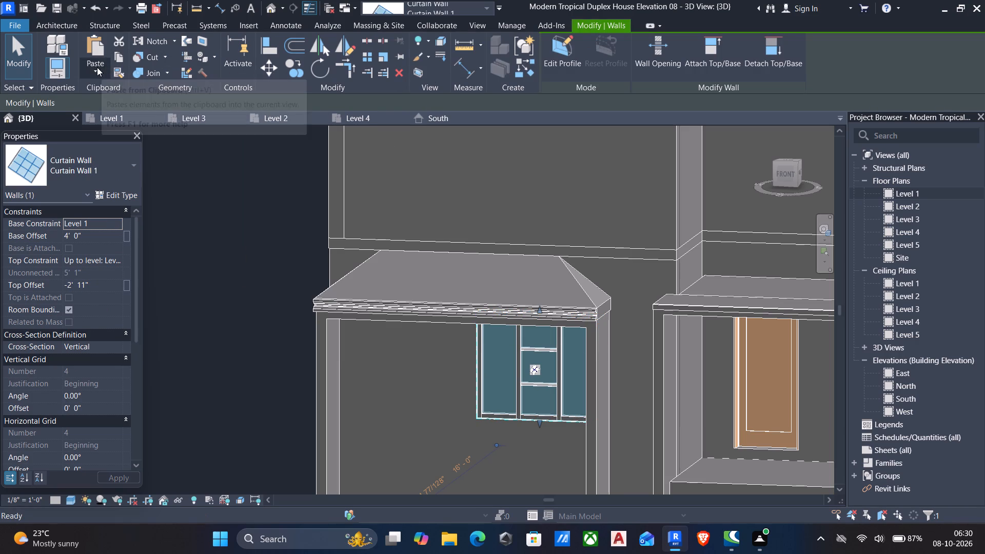
{"action": "left_click", "coordinate": [136, 114]}
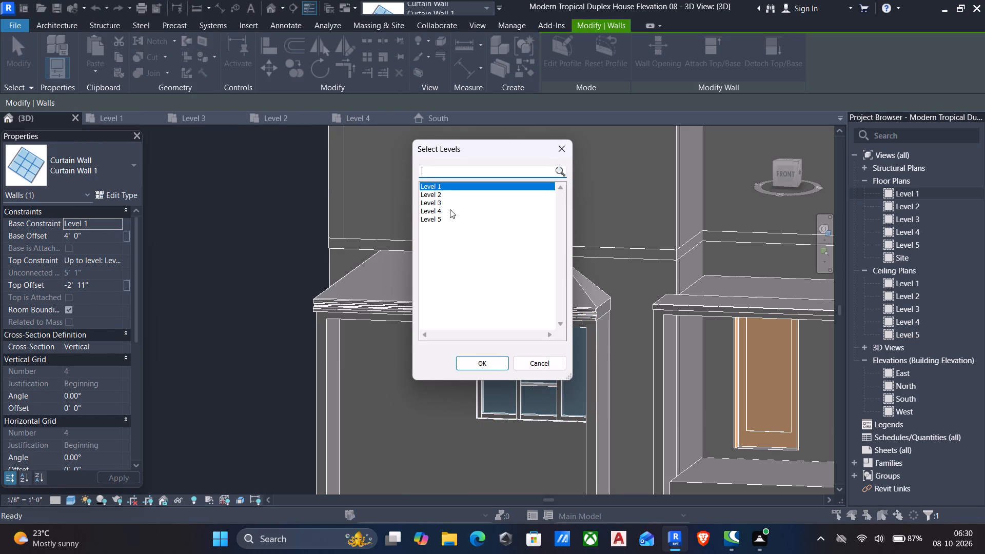
{"action": "left_click", "coordinate": [449, 203]}
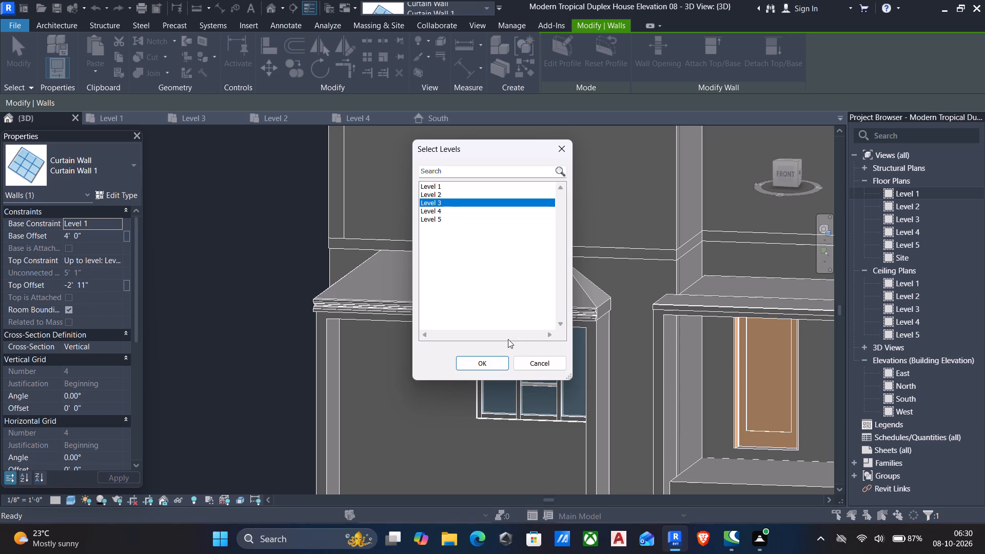
{"action": "left_click", "coordinate": [437, 195]}
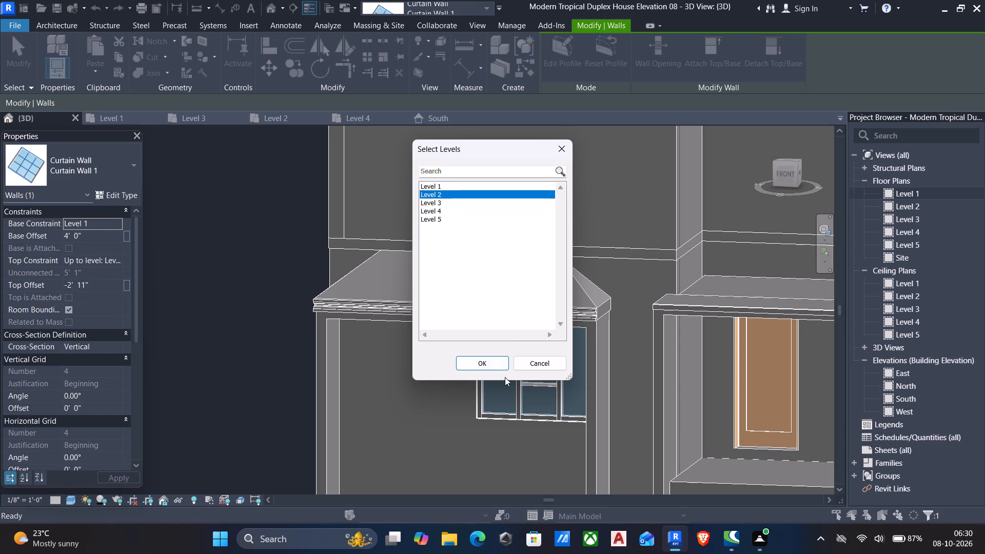
{"action": "left_click", "coordinate": [486, 362]}
{"action": "scroll", "coordinate": [472, 355], "scroll_direction": "down", "scroll_amount": 6}
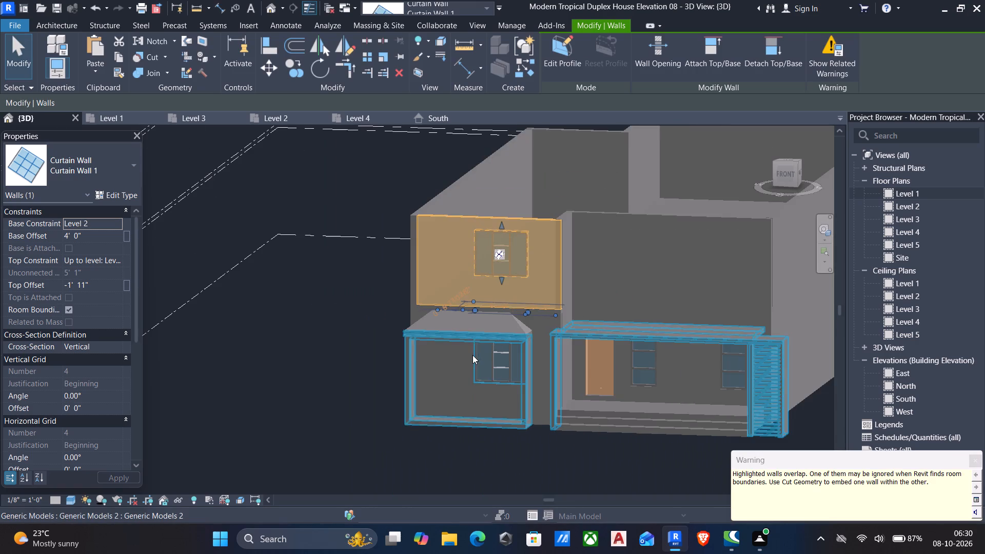
{"action": "left_click", "coordinate": [981, 458]}
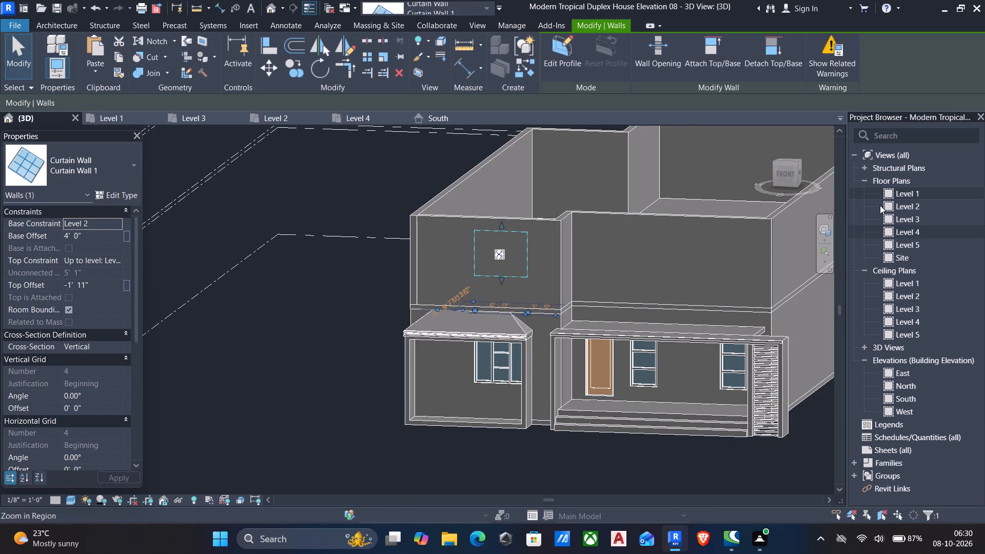
Cut the upper-floor front wall with the pasted curtain wall window in the Level 3 floor plan.
{"action": "double_click", "coordinate": [907, 204]}
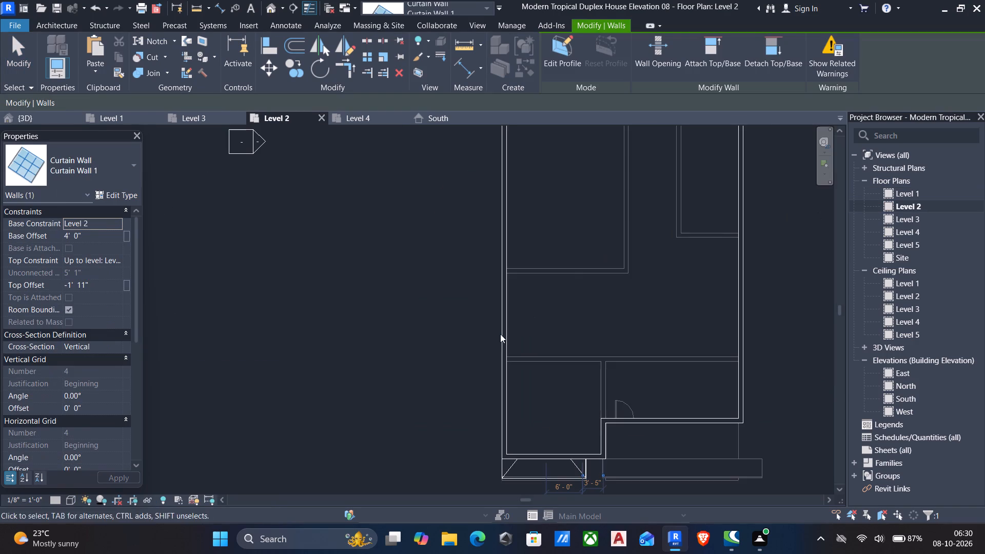
{"action": "scroll", "coordinate": [557, 459], "scroll_direction": "up", "scroll_amount": 11}
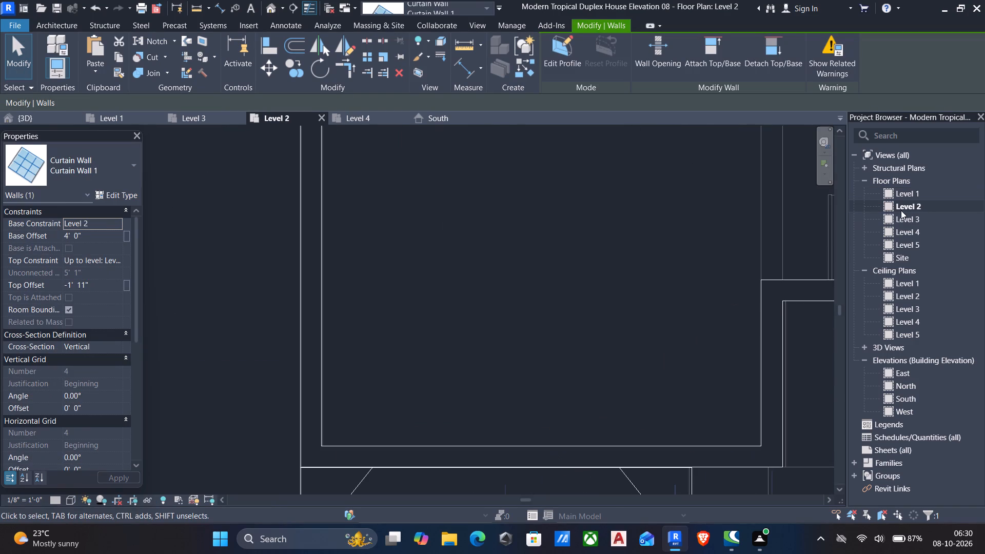
{"action": "double_click", "coordinate": [904, 217]}
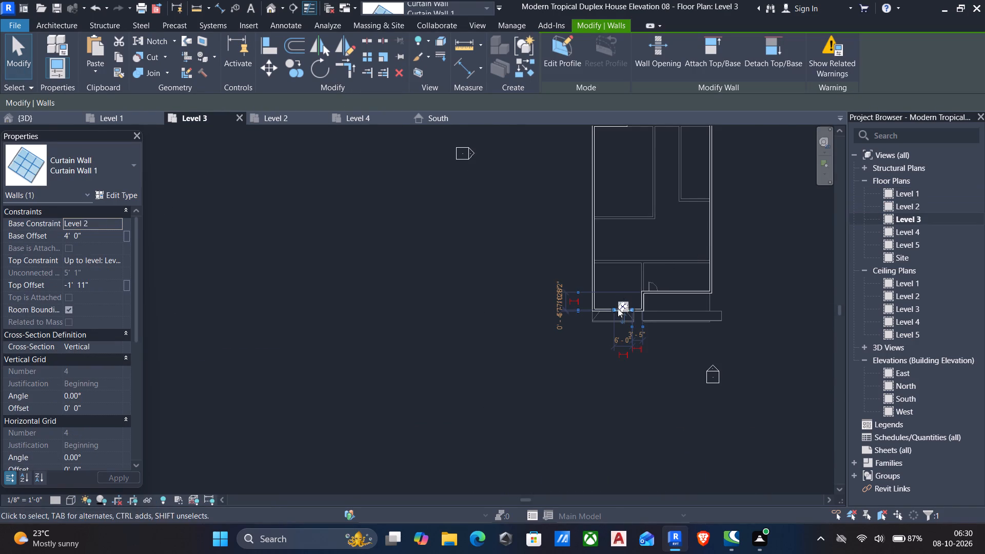
{"action": "scroll", "coordinate": [618, 316], "scroll_direction": "up", "scroll_amount": 11}
{"action": "scroll", "coordinate": [687, 285], "scroll_direction": "up", "scroll_amount": 7}
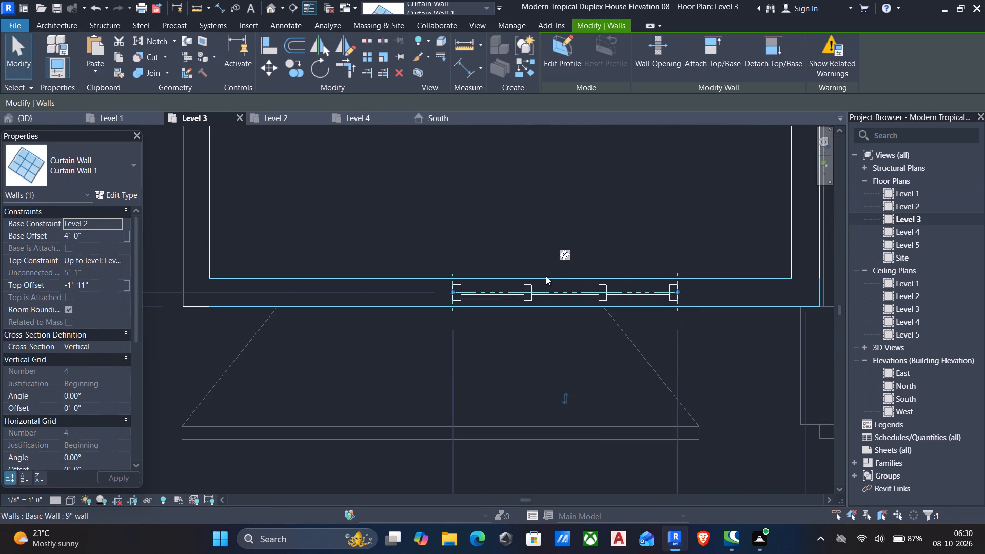
{"action": "left_click", "coordinate": [145, 57]}
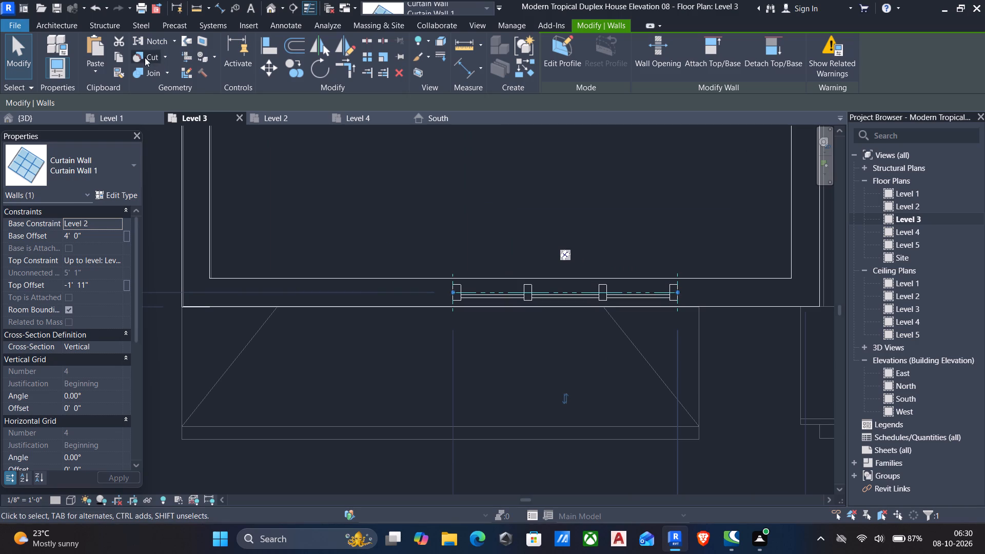
{"action": "left_click", "coordinate": [423, 276]}
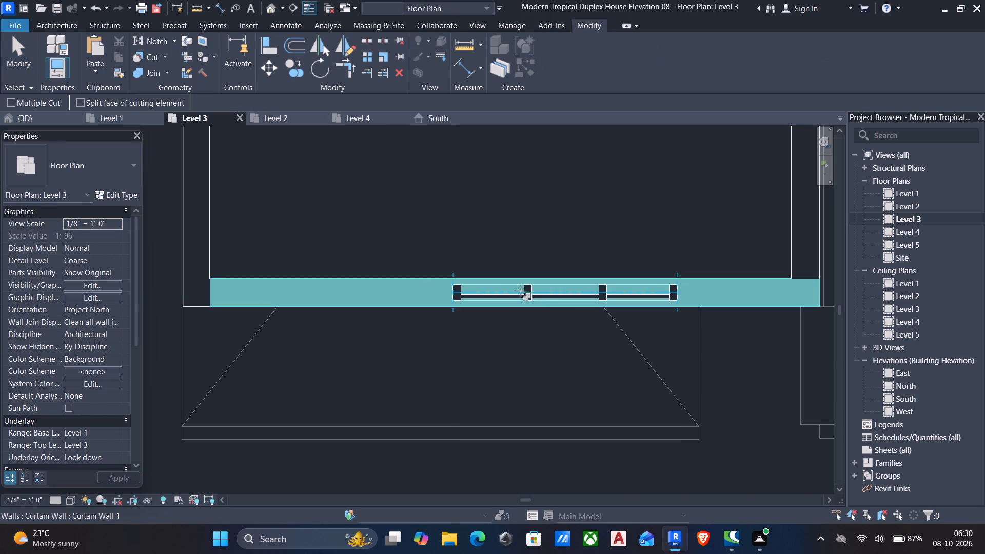
{"action": "left_click", "coordinate": [568, 297]}
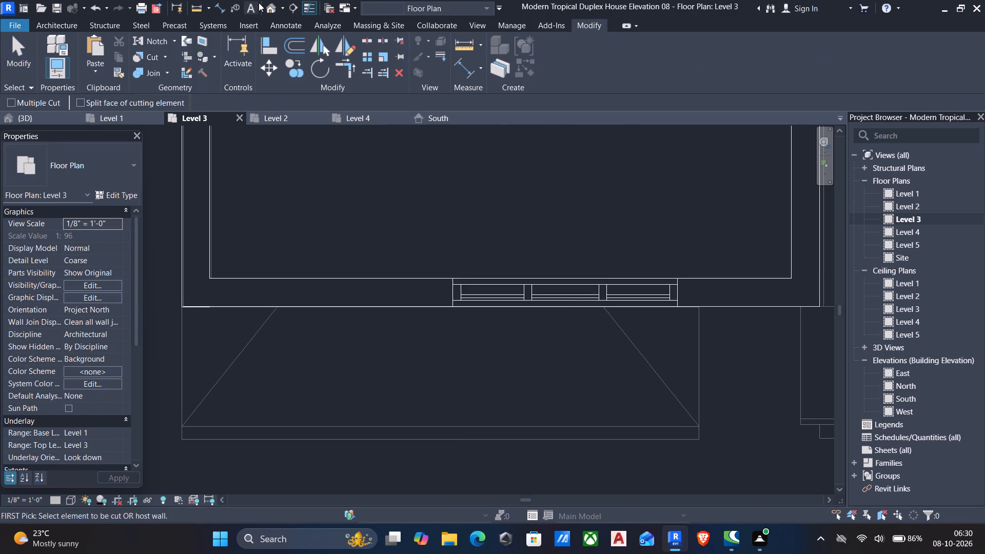
Open the front porch's in-place generic model for editing in the 3D view and start a solid extrusion.
{"action": "left_click", "coordinate": [269, 8]}
{"action": "scroll", "coordinate": [373, 113], "scroll_direction": "down", "scroll_amount": 2}
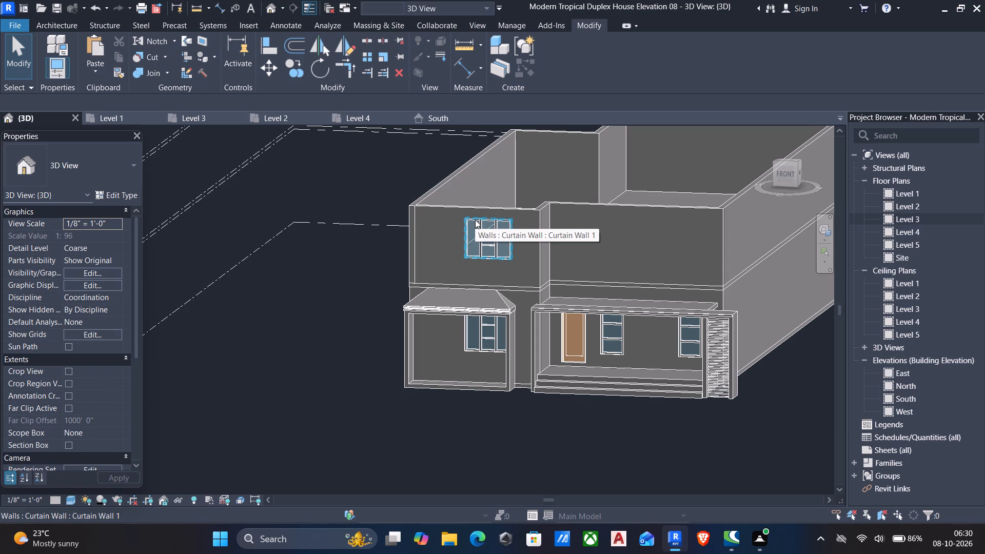
{"action": "scroll", "coordinate": [475, 220], "scroll_direction": "up", "scroll_amount": 4}
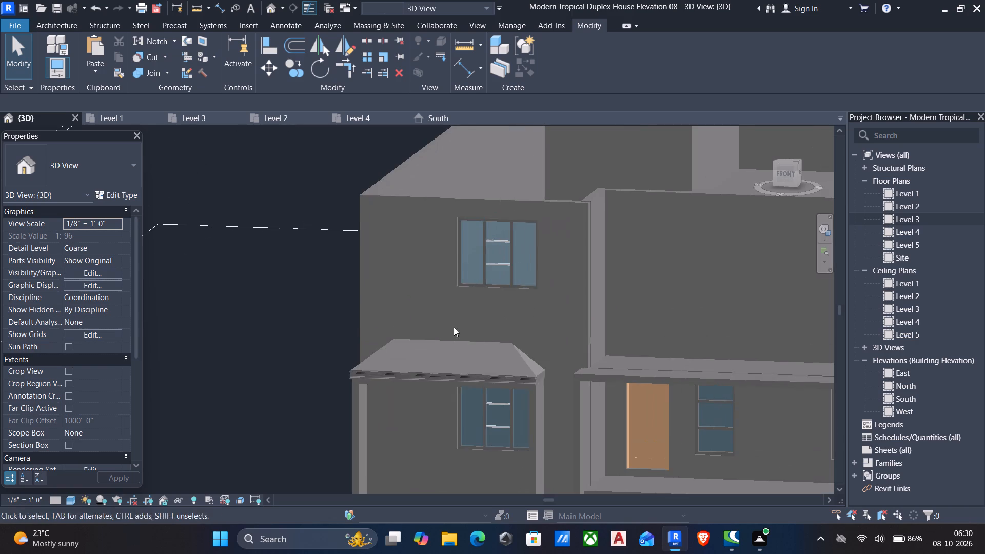
{"action": "left_click", "coordinate": [607, 374]}
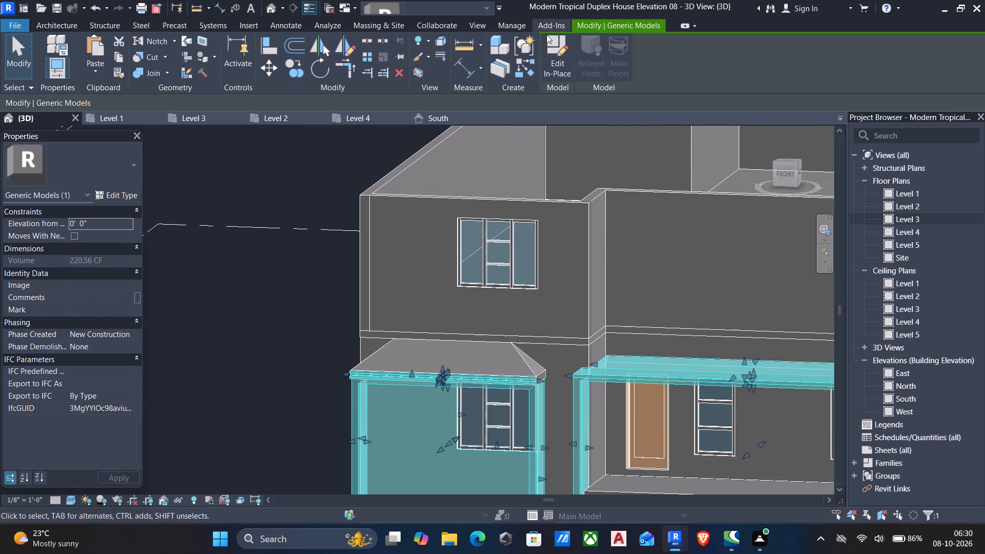
{"action": "left_click", "coordinate": [547, 51]}
{"action": "scroll", "coordinate": [478, 217], "scroll_direction": "up", "scroll_amount": 4}
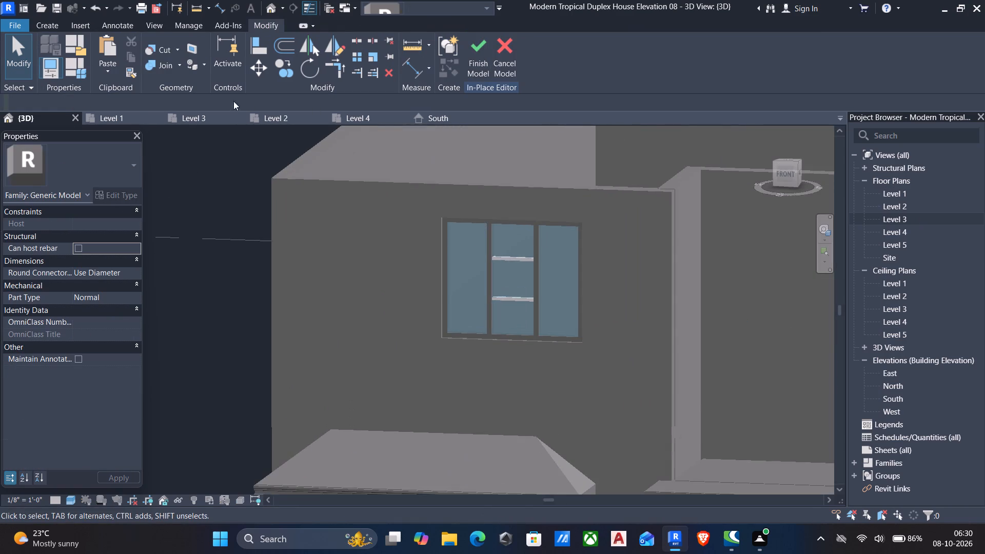
{"action": "left_click", "coordinate": [38, 20]}
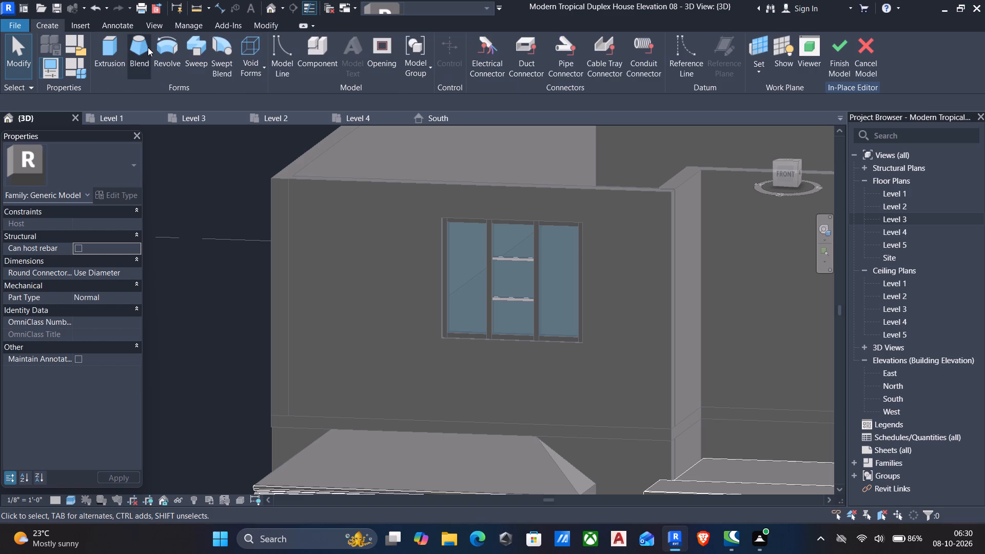
{"action": "left_click", "coordinate": [107, 48]}
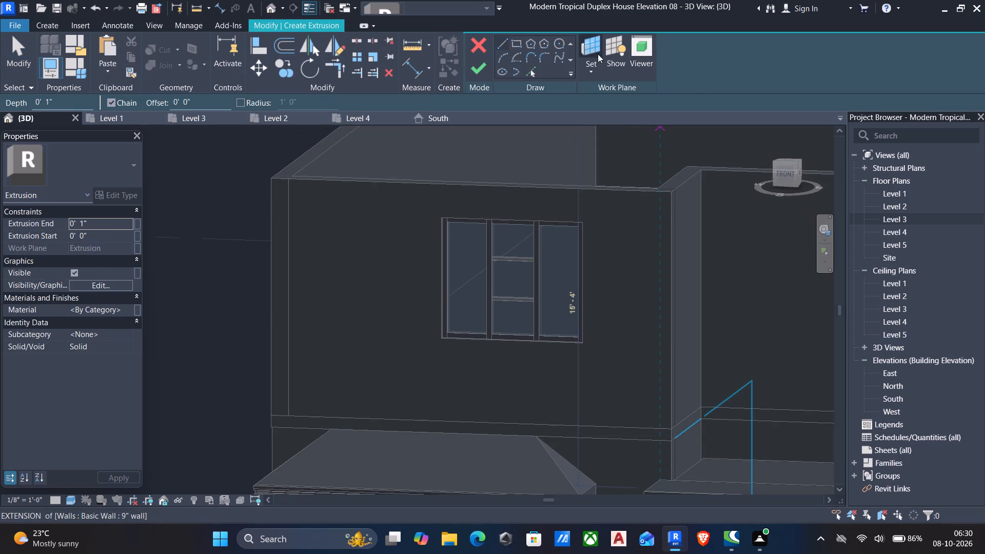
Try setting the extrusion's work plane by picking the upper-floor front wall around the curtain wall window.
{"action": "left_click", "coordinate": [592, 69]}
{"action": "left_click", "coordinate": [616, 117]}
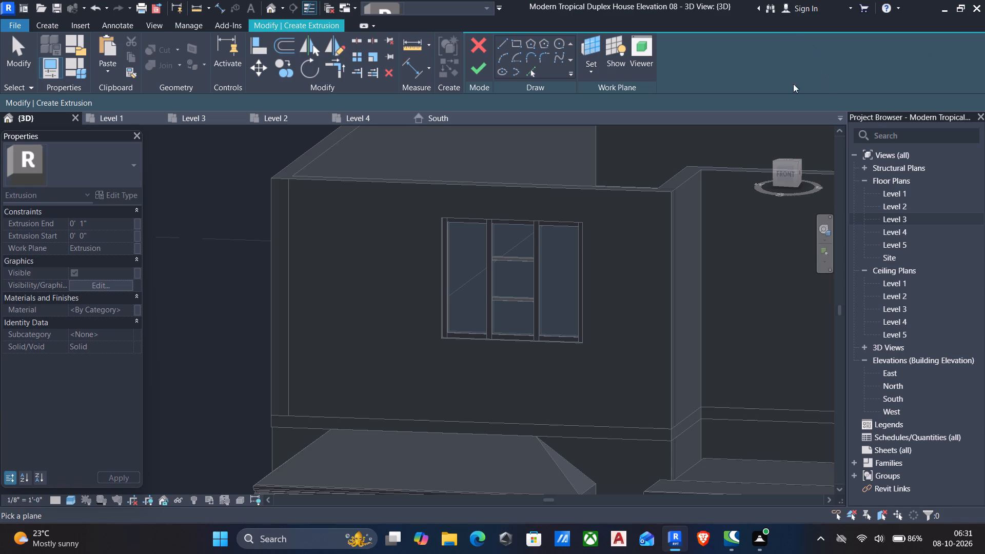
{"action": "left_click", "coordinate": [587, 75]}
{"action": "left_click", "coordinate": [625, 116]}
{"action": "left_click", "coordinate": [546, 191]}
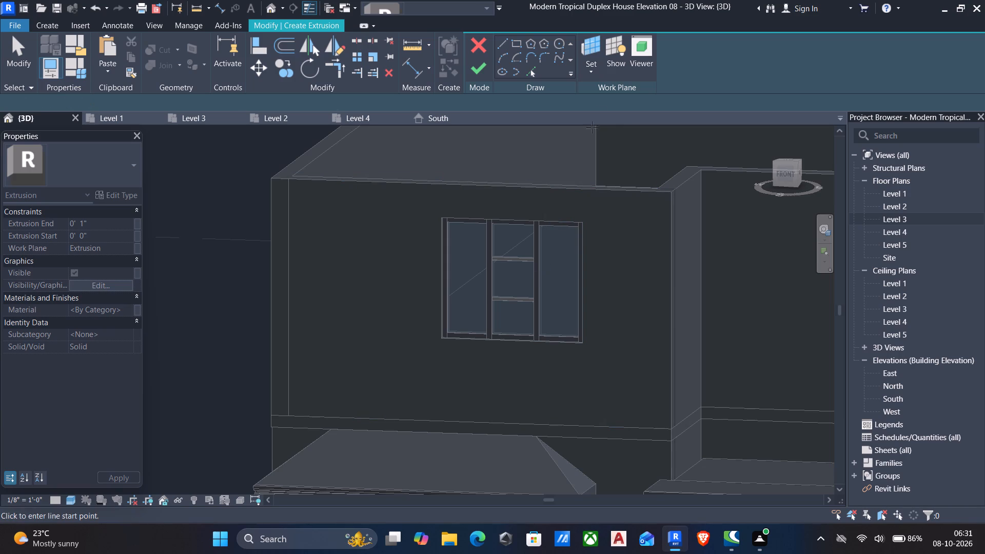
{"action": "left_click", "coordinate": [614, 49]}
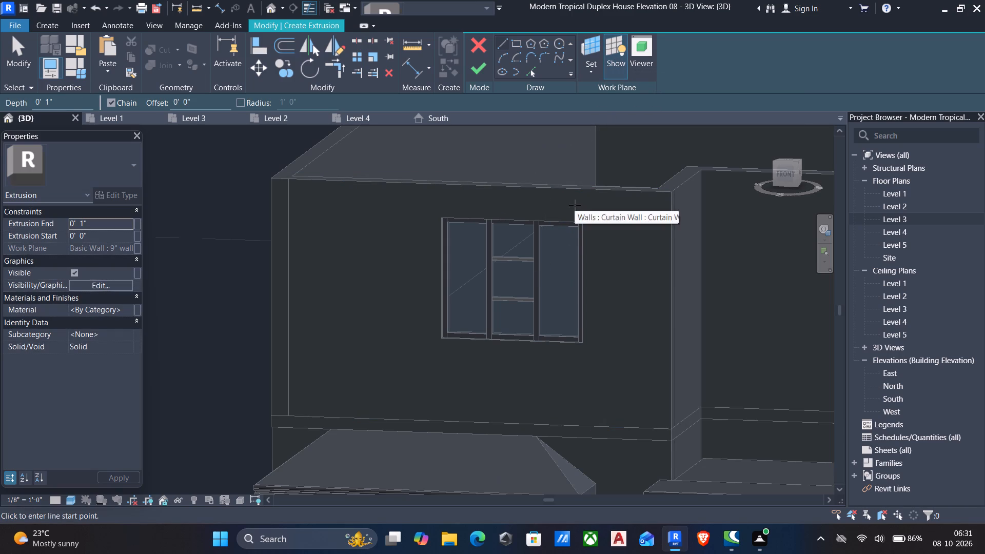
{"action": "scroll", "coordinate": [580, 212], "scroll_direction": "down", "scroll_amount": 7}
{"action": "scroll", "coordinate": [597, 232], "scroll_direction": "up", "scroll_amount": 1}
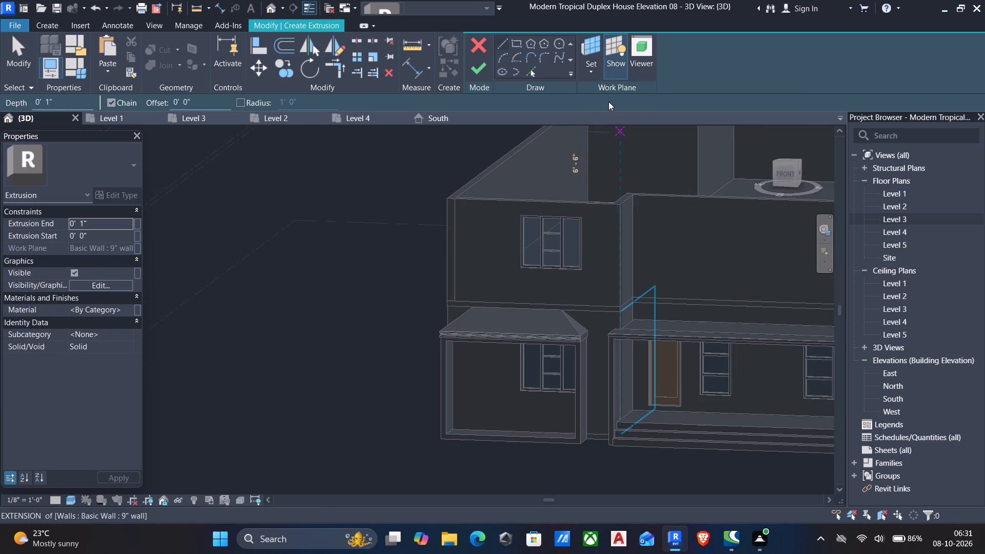
Set the extrusion's work plane to the front face of the floor slab edge beneath the upper-floor wall and check its location.
{"action": "left_click", "coordinate": [593, 75]}
{"action": "left_click", "coordinate": [604, 121]}
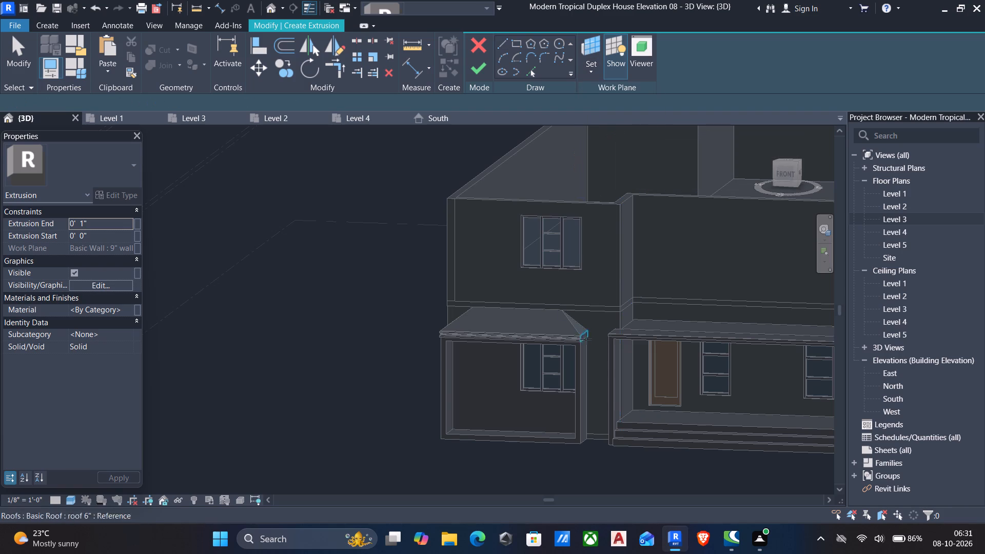
{"action": "scroll", "coordinate": [612, 310], "scroll_direction": "up", "scroll_amount": 4}
{"action": "left_click", "coordinate": [612, 310]}
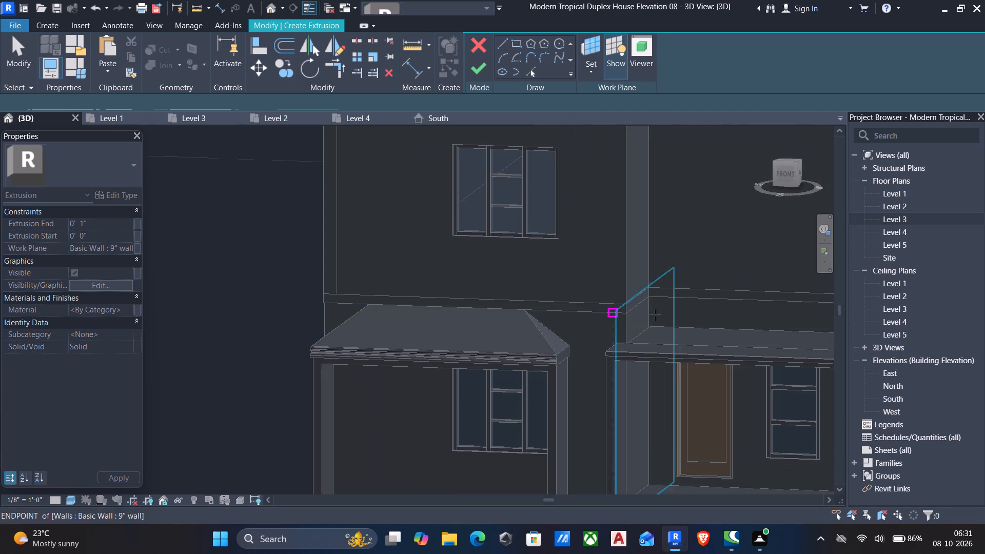
{"action": "left_click", "coordinate": [614, 45]}
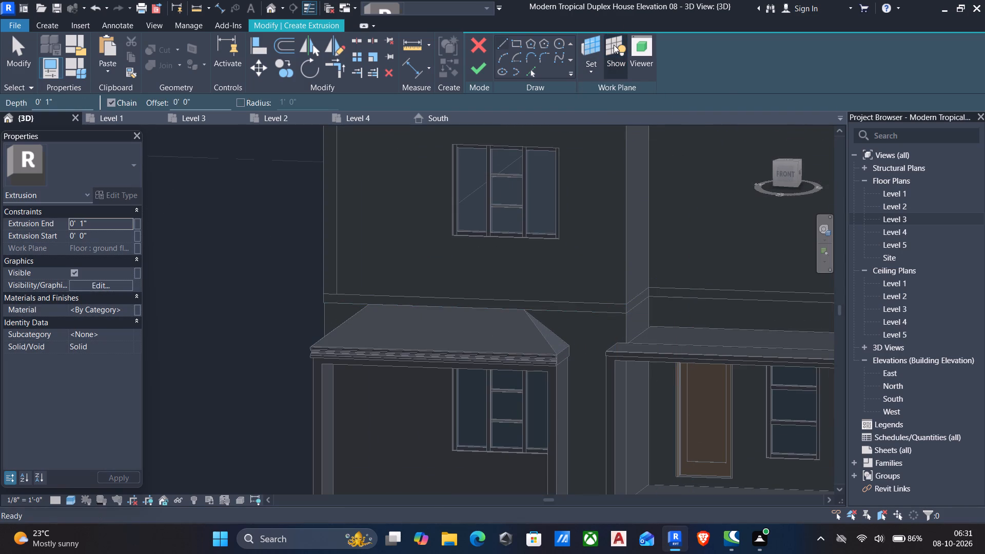
{"action": "double_click", "coordinate": [614, 45]}
{"action": "scroll", "coordinate": [595, 162], "scroll_direction": "down", "scroll_amount": 5}
{"action": "middle_click_drag", "start_coordinate": [612, 267], "coordinate": [609, 280]}
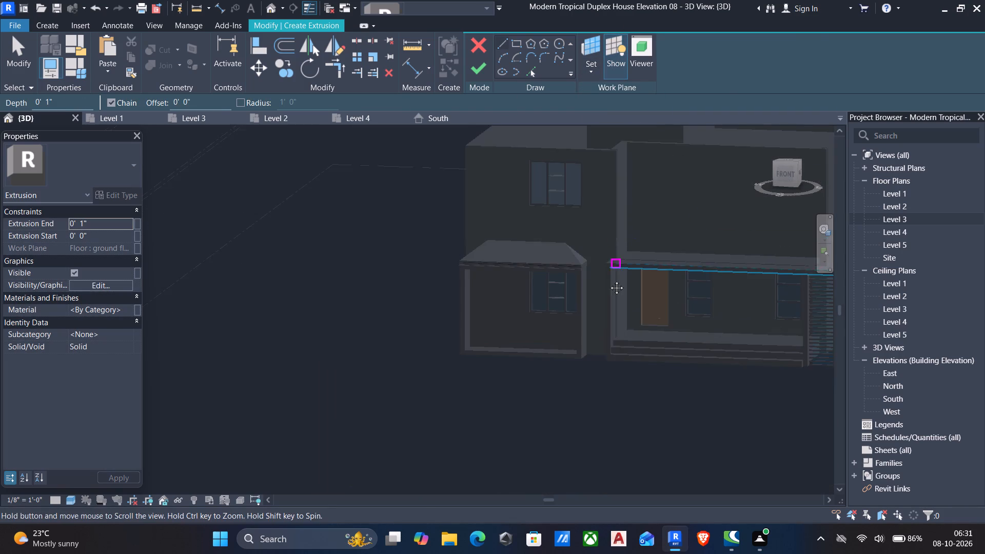
{"action": "middle_click_drag", "start_coordinate": [609, 280], "coordinate": [607, 293]}
{"action": "left_click", "coordinate": [612, 53]}
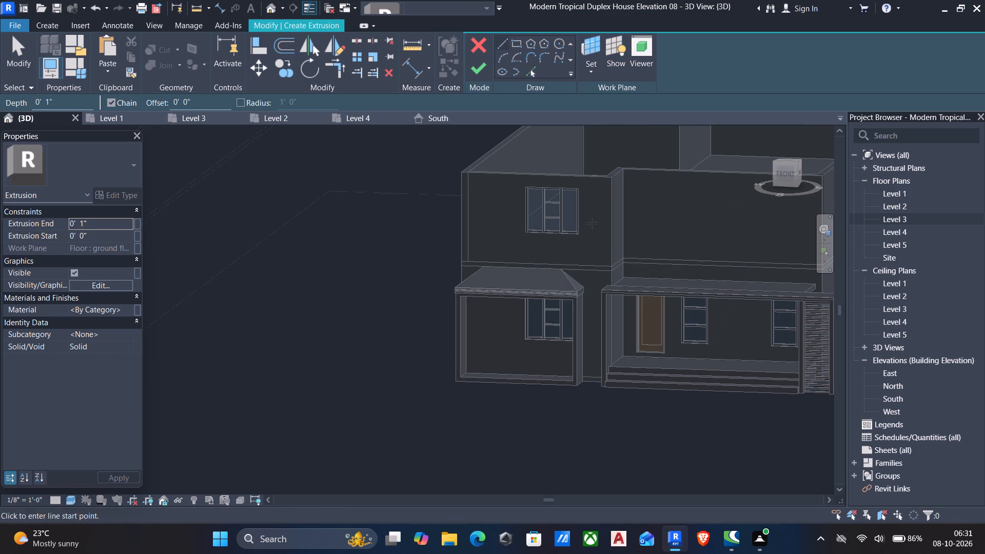
From the front view, sketch a rectangle about 6'-0" by 5" directly above the upper-floor curtain wall window.
{"action": "scroll", "coordinate": [539, 182], "scroll_direction": "up", "scroll_amount": 5}
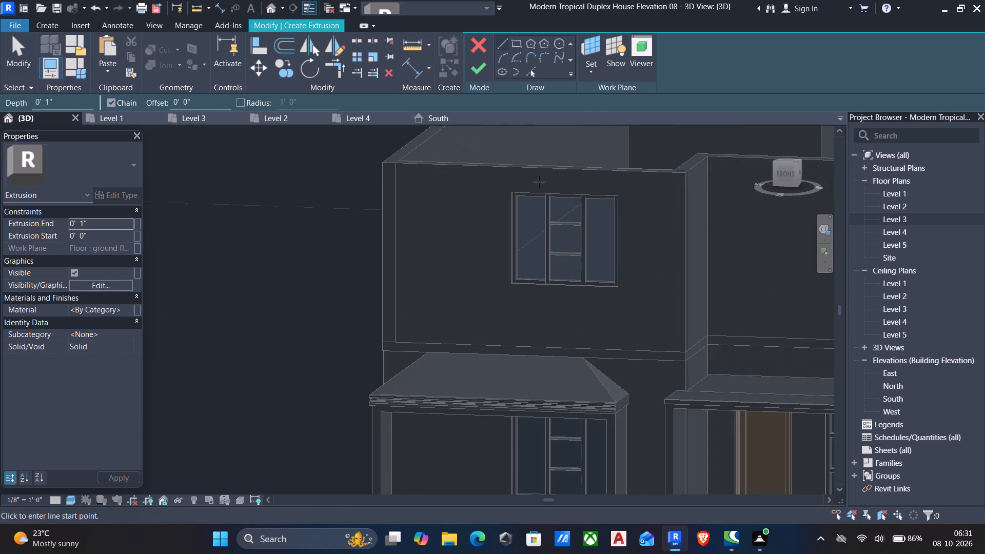
{"action": "scroll", "coordinate": [538, 196], "scroll_direction": "up", "scroll_amount": 4}
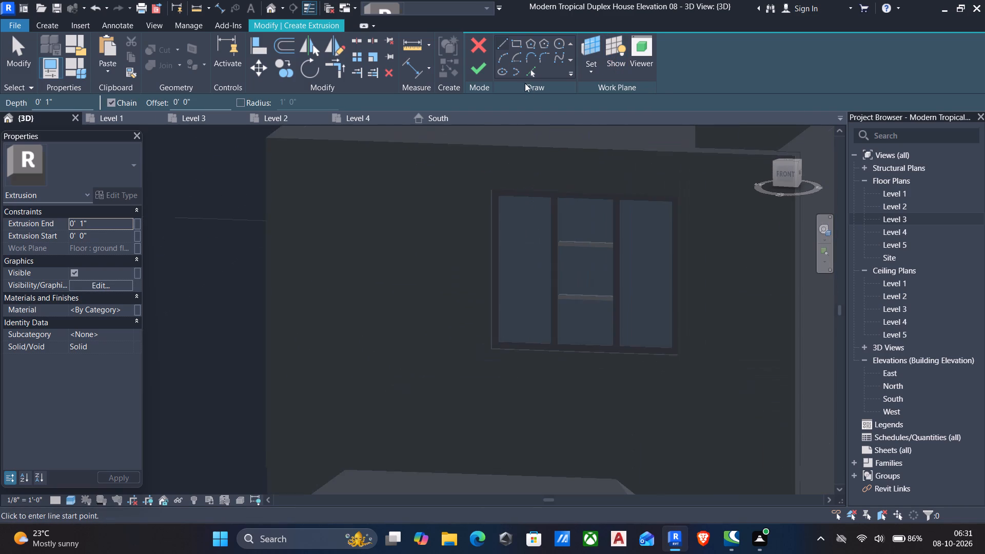
{"action": "left_click", "coordinate": [519, 43]}
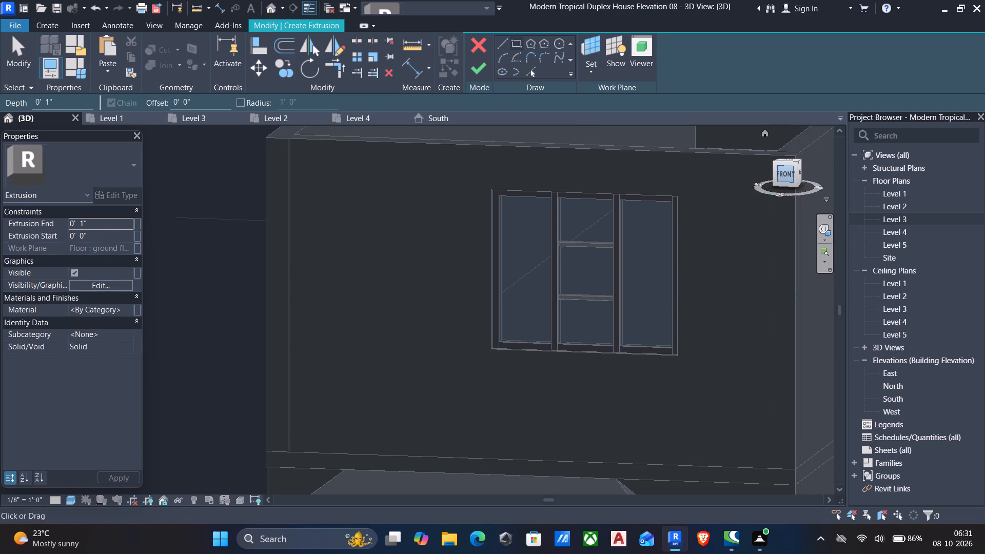
{"action": "left_click", "coordinate": [789, 175]}
{"action": "scroll", "coordinate": [522, 300], "scroll_direction": "up", "scroll_amount": 5}
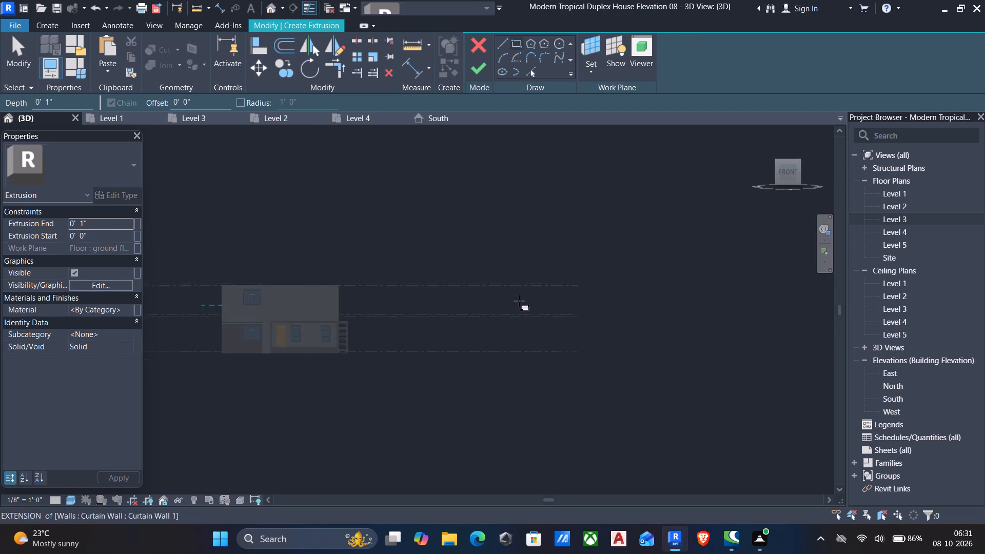
{"action": "middle_click_drag", "start_coordinate": [259, 330], "coordinate": [601, 342]}
{"action": "scroll", "coordinate": [601, 335], "scroll_direction": "up", "scroll_amount": 6}
{"action": "scroll", "coordinate": [536, 275], "scroll_direction": "up", "scroll_amount": 6}
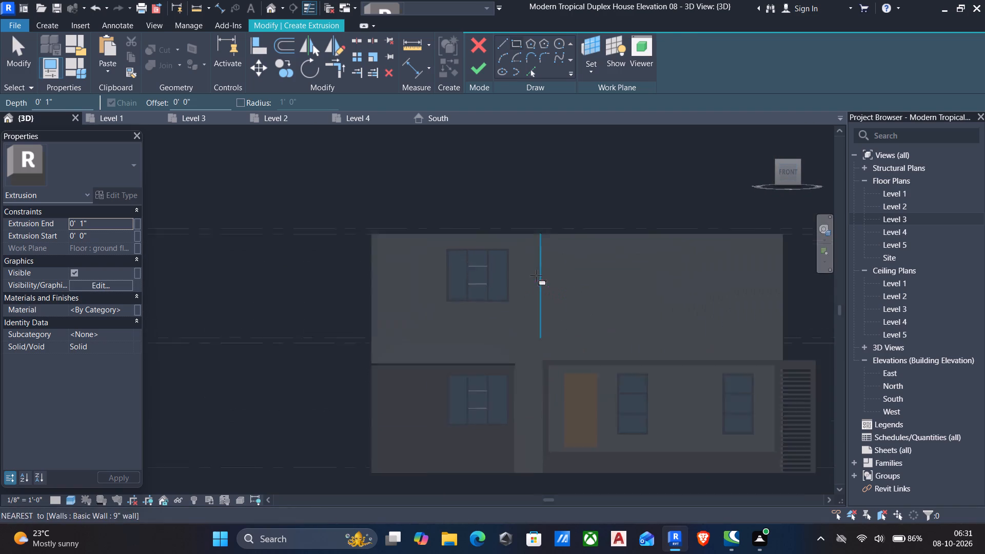
{"action": "scroll", "coordinate": [442, 251], "scroll_direction": "up", "scroll_amount": 5}
{"action": "scroll", "coordinate": [308, 208], "scroll_direction": "up", "scroll_amount": 1}
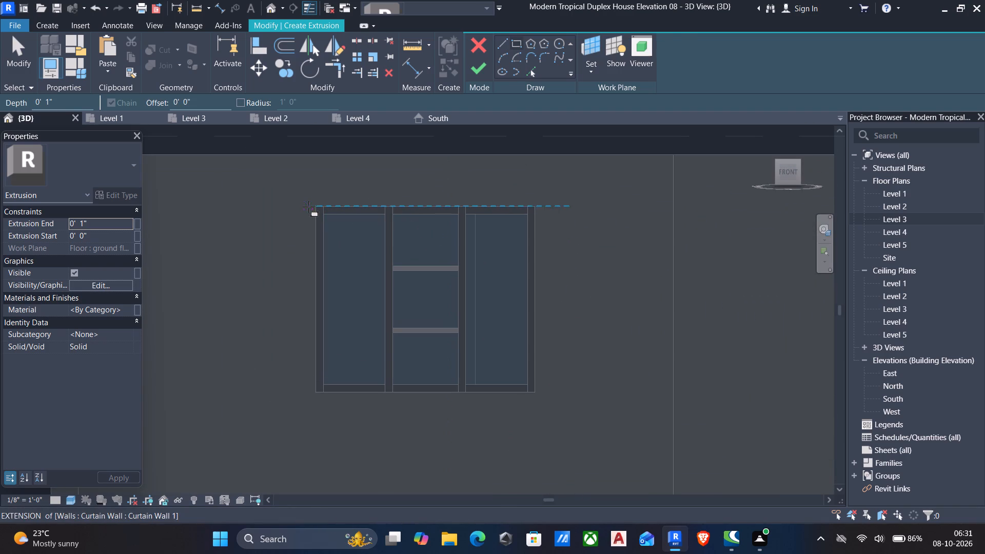
{"action": "scroll", "coordinate": [308, 207], "scroll_direction": "up", "scroll_amount": 2}
{"action": "left_click", "coordinate": [317, 205]}
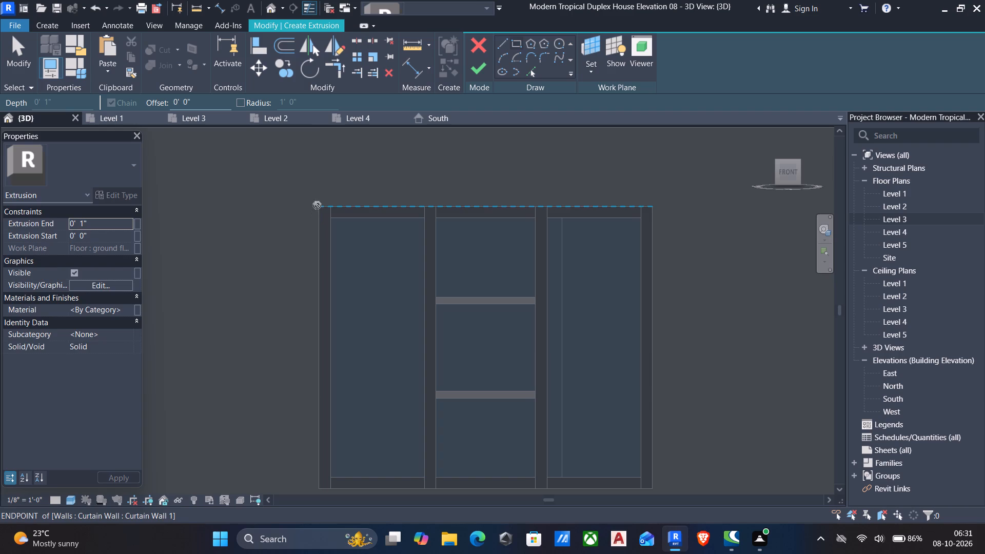
{"action": "left_click", "coordinate": [657, 183]}
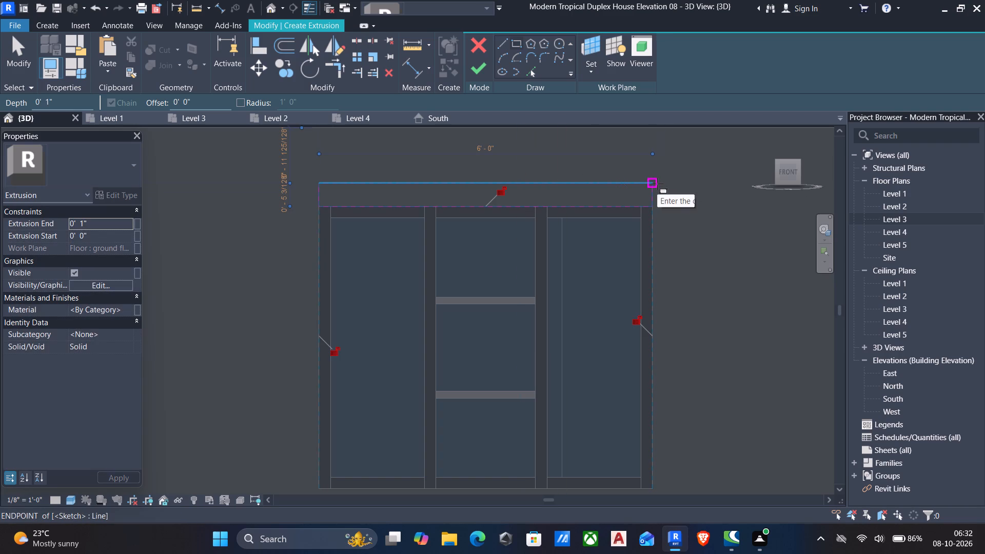
{"action": "key", "text": "Escape"}
{"action": "key", "text": "Escape"}
Shift the rectangle's left edge outward past the window by 9", making the rectangle 6'-9" wide.
{"action": "left_click_drag", "start_coordinate": [300, 159], "coordinate": [327, 252]}
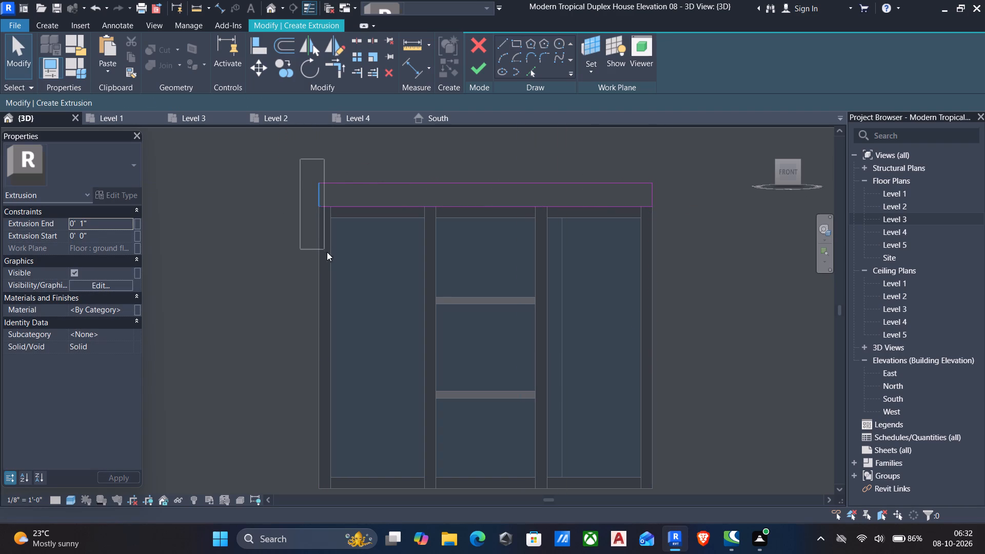
{"action": "left_click_drag", "start_coordinate": [327, 252], "coordinate": [333, 259]}
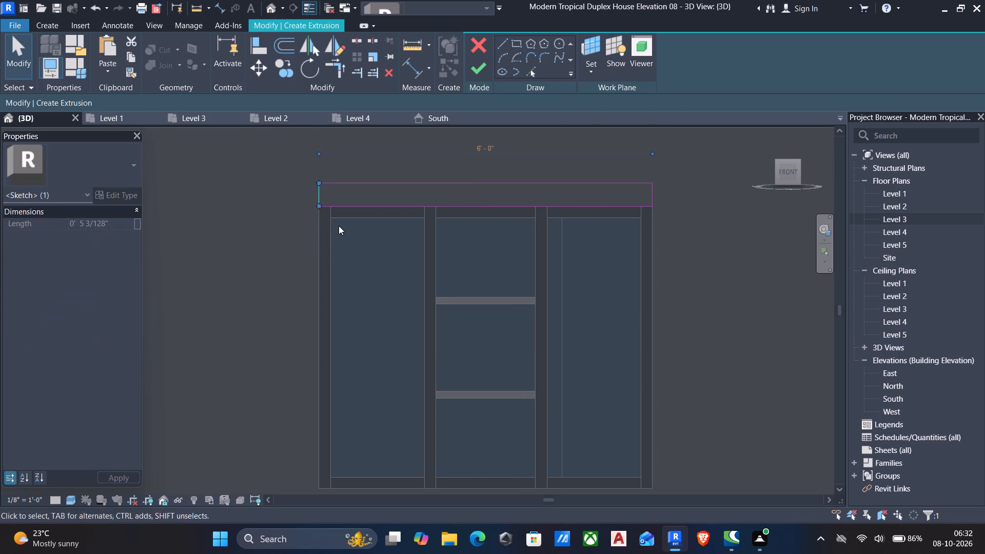
{"action": "key", "text": "Left"}
{"action": "key", "text": "Left"}
{"action": "key", "text": "Left"}
{"action": "key", "text": "Left"}
{"action": "key", "text": "Left"}
{"action": "key", "text": "Left"}
{"action": "key", "text": "Left"}
{"action": "key", "text": "Left"}
{"action": "key", "text": "Left"}
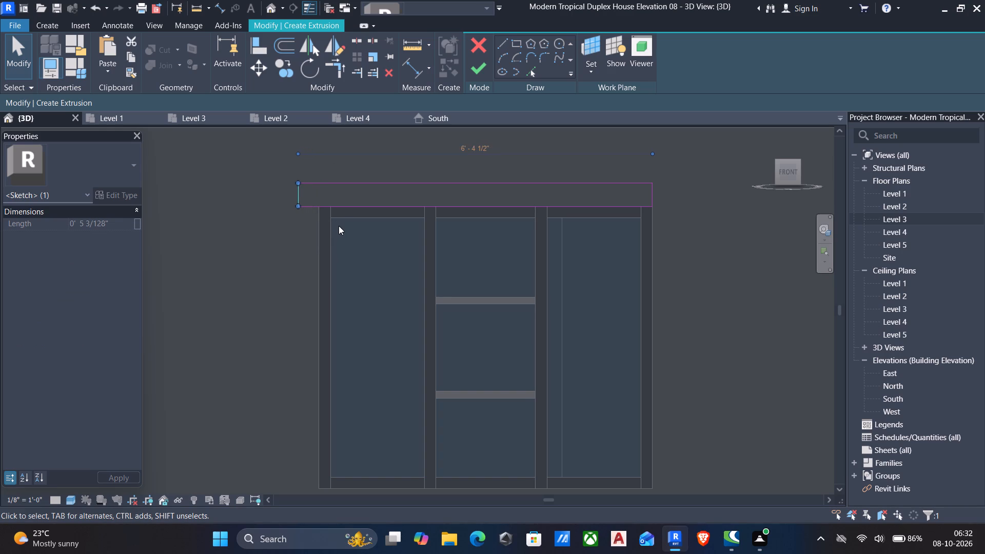
{"action": "key", "text": "Left"}
{"action": "key", "text": "Left"}
{"action": "key", "text": "Left"}
{"action": "key", "text": "Left"}
{"action": "key", "text": "Left"}
{"action": "key", "text": "Left"}
{"action": "key", "text": "Left"}
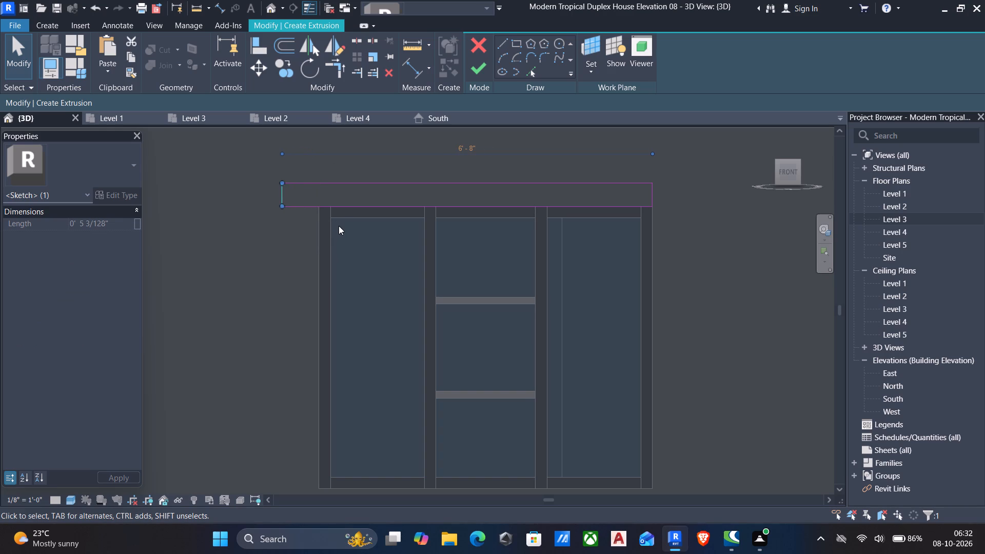
{"action": "key", "text": "Left"}
{"action": "key", "text": "Left"}
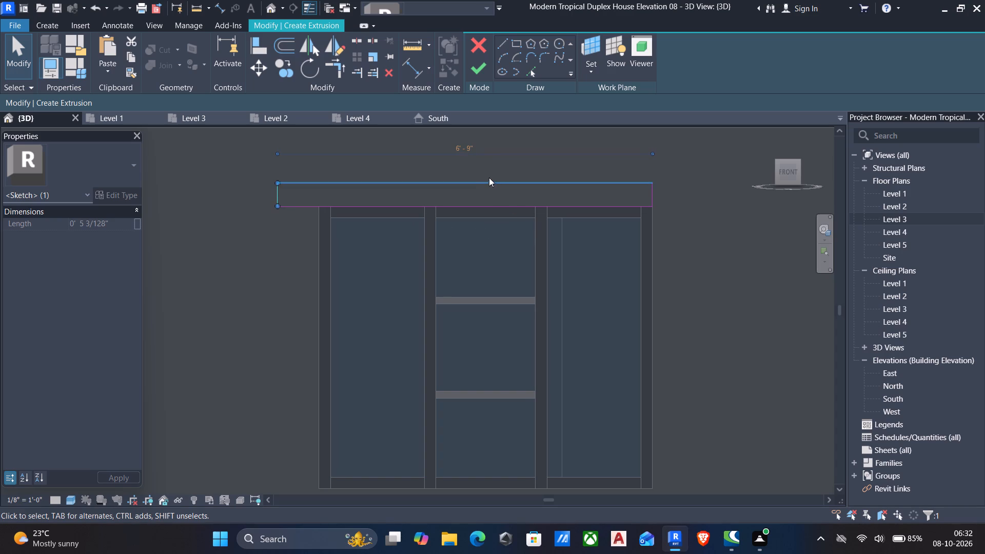
Shift the rectangle's right edge outward past the window by 9", making the rectangle 7'-6" wide.
{"action": "left_click_drag", "start_coordinate": [634, 159], "coordinate": [681, 241]}
{"action": "key", "text": "Right"}
{"action": "key", "text": "Right"}
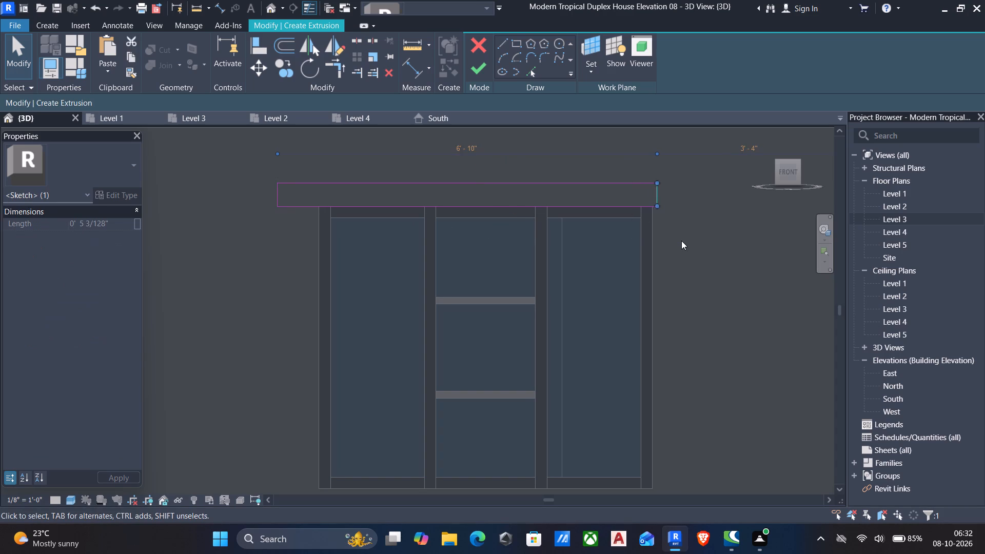
{"action": "key", "text": "Right"}
{"action": "key", "text": "Right"}
{"action": "key", "text": "Right"}
{"action": "key", "text": "Right"}
{"action": "key", "text": "Right"}
{"action": "key", "text": "Right"}
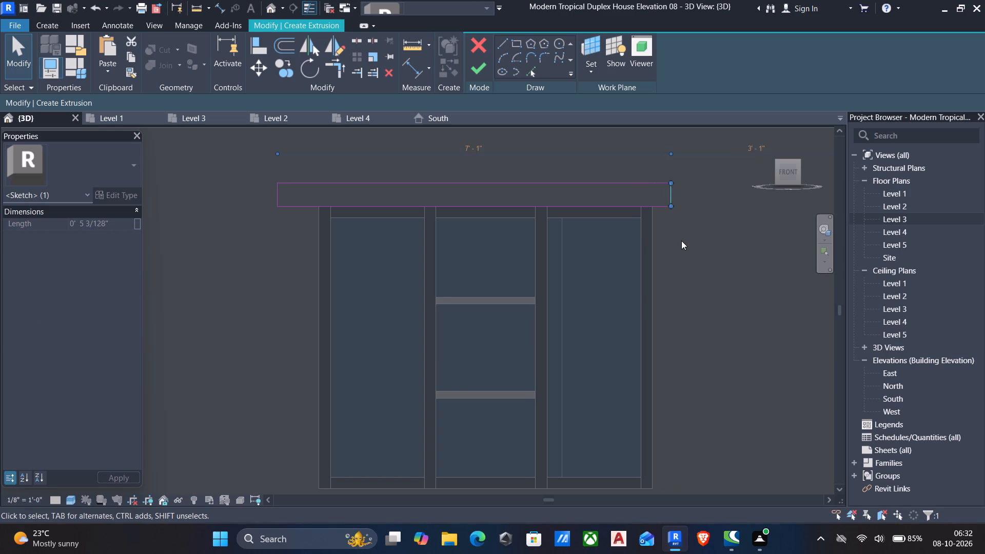
{"action": "key", "text": "Right"}
{"action": "key", "text": "Right"}
{"action": "key", "text": "Right"}
{"action": "key", "text": "Right"}
{"action": "key", "text": "Right"}
{"action": "key", "text": "Right"}
{"action": "key", "text": "Right"}
{"action": "key", "text": "Right"}
{"action": "key", "text": "Right"}
{"action": "key", "text": "Right"}
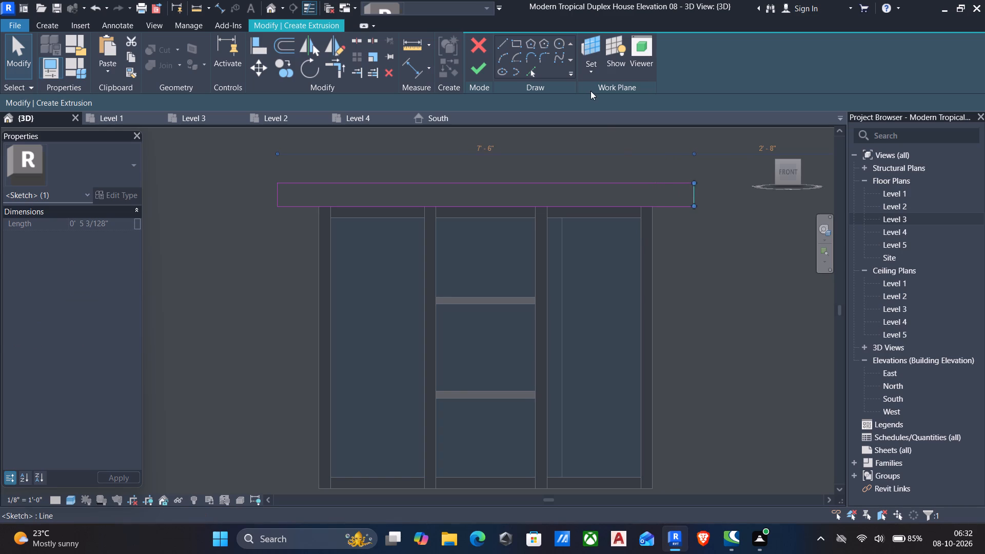
Finish the rectangle sketch above the upper-floor window and set its extrusion end to 2'-0".
{"action": "left_click", "coordinate": [485, 68]}
{"action": "scroll", "coordinate": [462, 246], "scroll_direction": "down", "scroll_amount": 2}
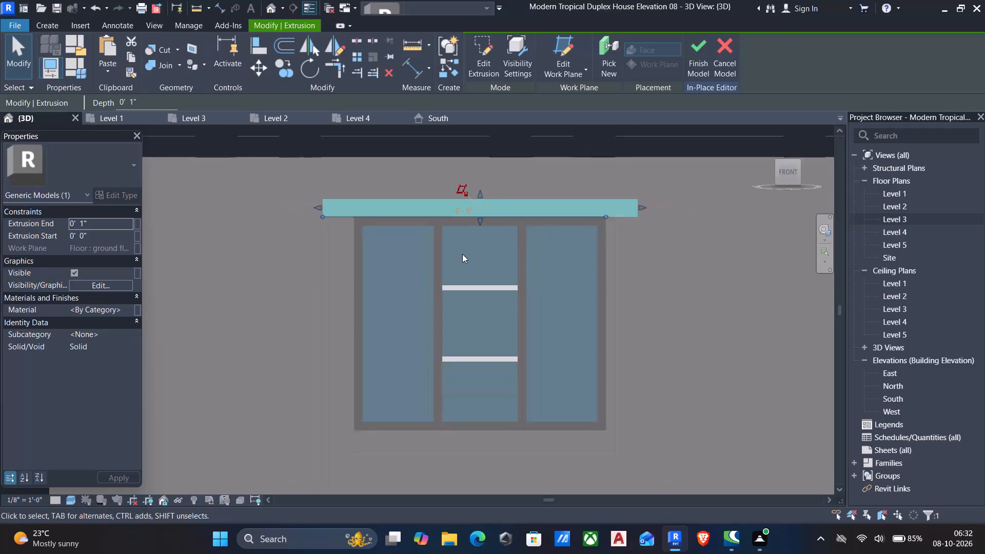
{"action": "scroll", "coordinate": [462, 254], "scroll_direction": "down", "scroll_amount": 3}
{"action": "middle_click_drag", "start_coordinate": [462, 258], "coordinate": [612, 387], "text": "shift"}
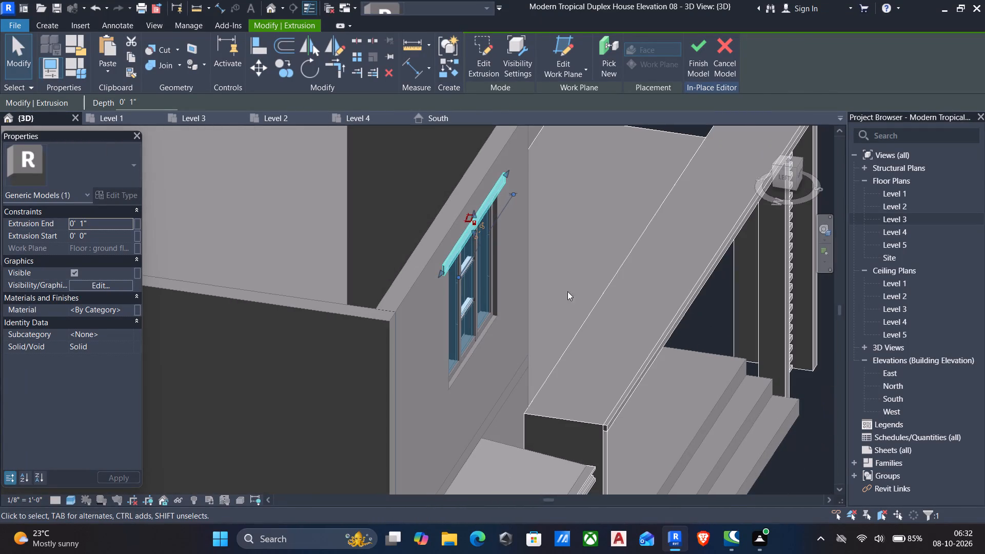
{"action": "left_click", "coordinate": [112, 222]}
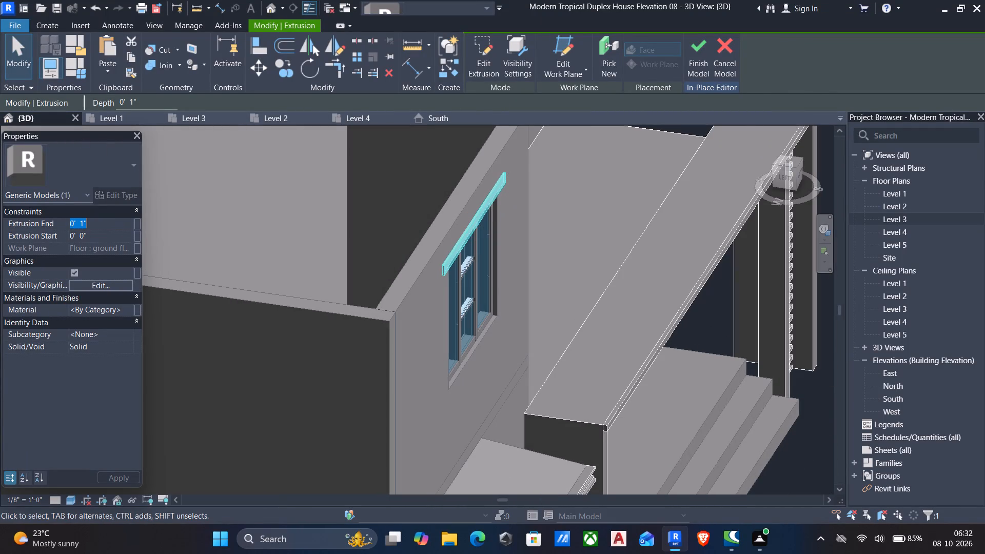
{"action": "key", "text": "2"}
{"action": "key", "text": "apostrophe"}
{"action": "key", "text": "Return"}
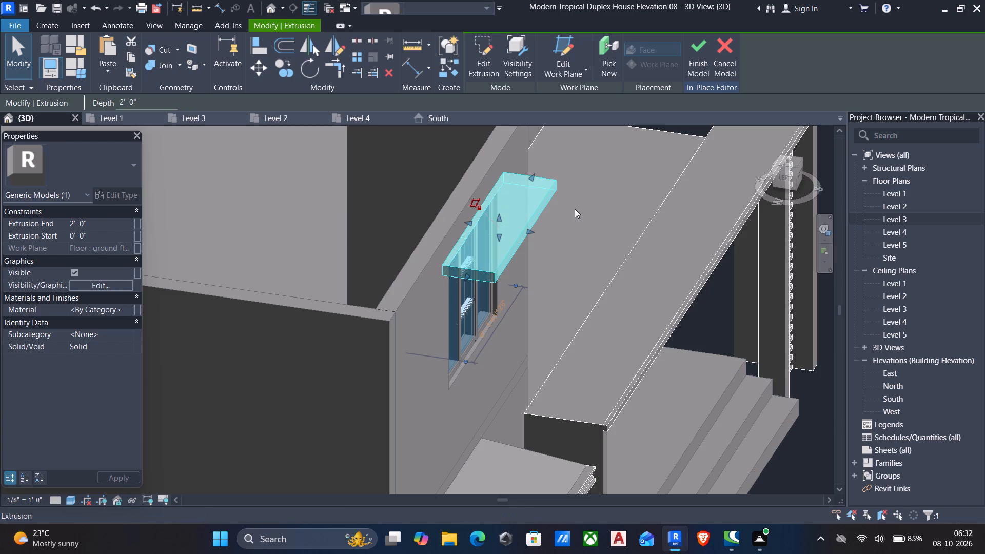
{"action": "key", "text": "Escape"}
Start a new extrusion and set its work plane to the side end face of the window projection.
{"action": "scroll", "coordinate": [577, 216], "scroll_direction": "down", "scroll_amount": 5}
{"action": "middle_click_drag", "start_coordinate": [578, 218], "coordinate": [542, 163], "text": "shift"}
{"action": "scroll", "coordinate": [539, 163], "scroll_direction": "up", "scroll_amount": 1}
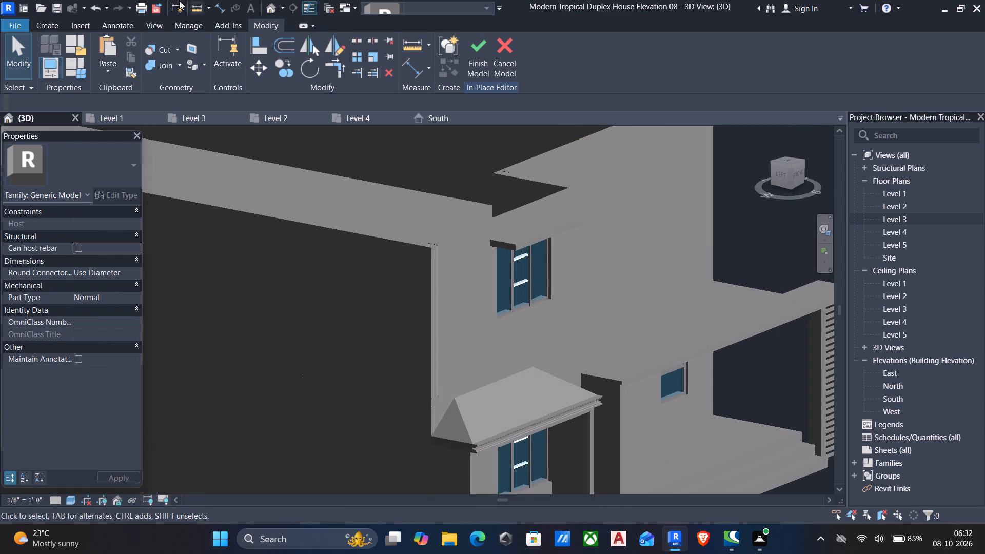
{"action": "left_click", "coordinate": [43, 27]}
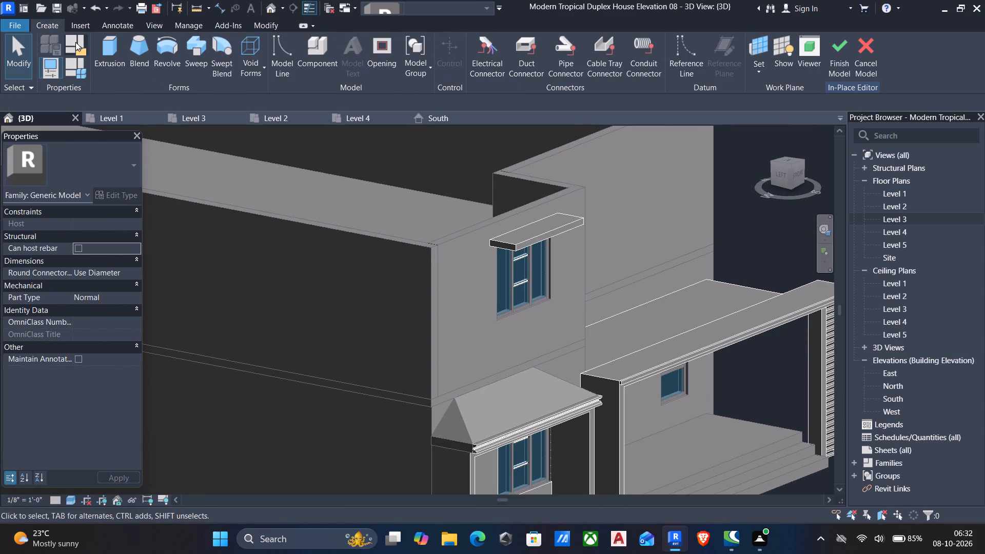
{"action": "left_click", "coordinate": [105, 46]}
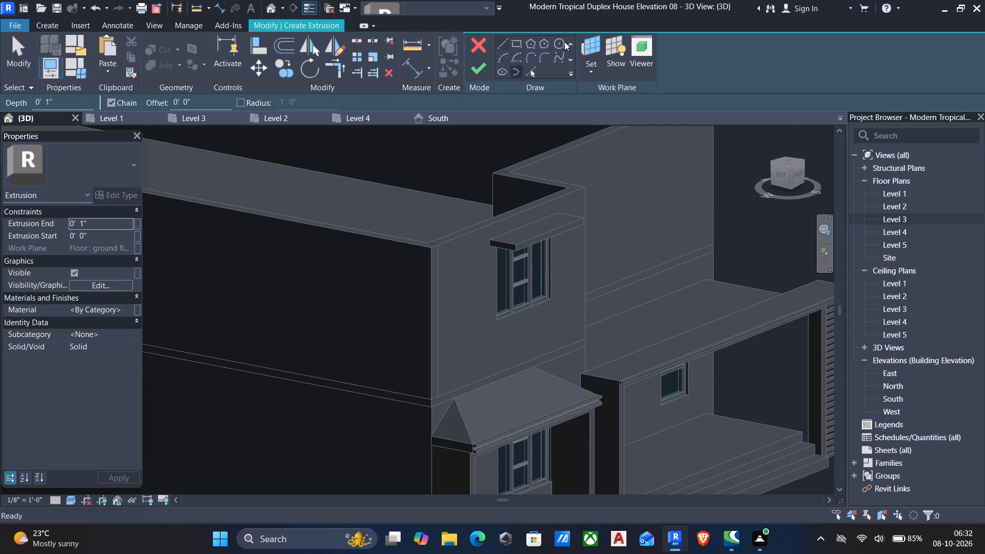
{"action": "left_click", "coordinate": [595, 71]}
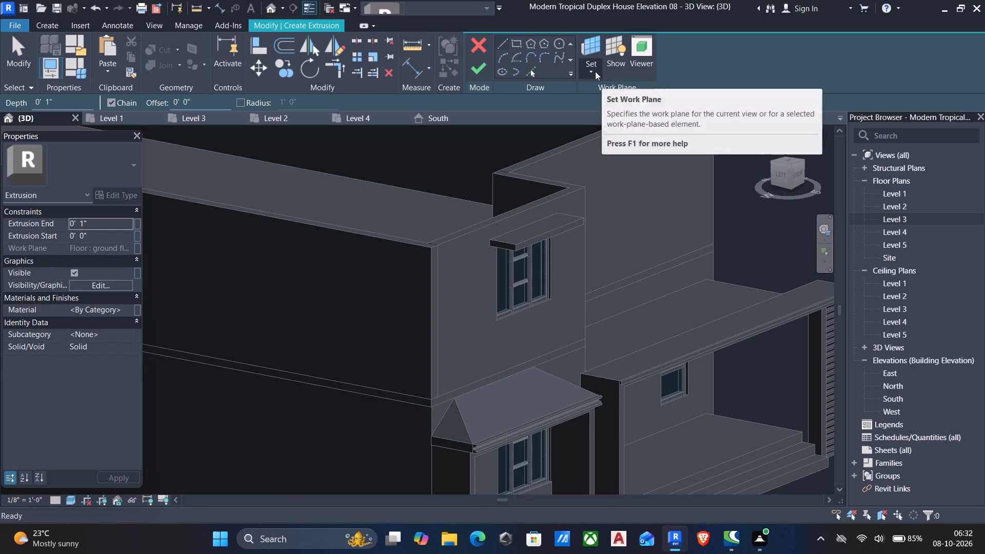
{"action": "left_click", "coordinate": [637, 118]}
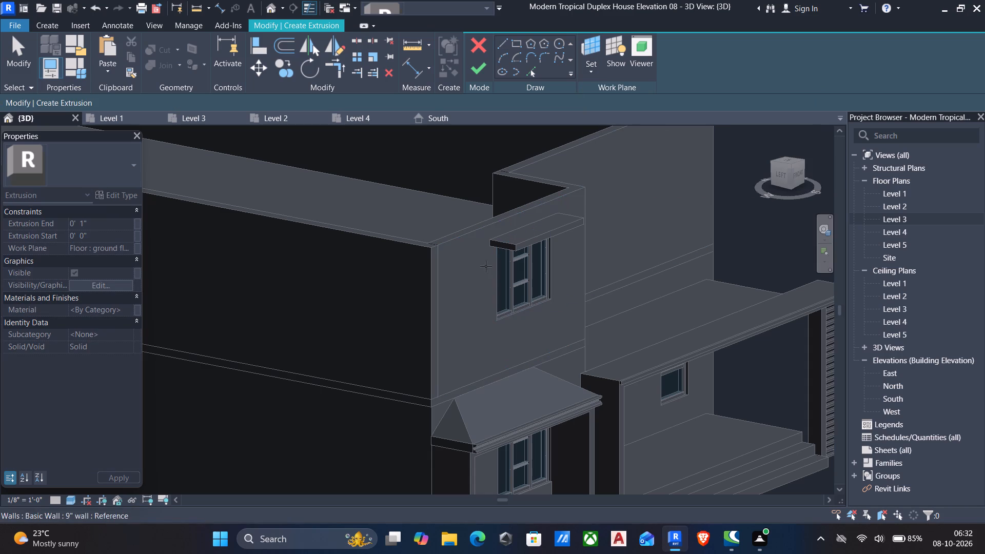
{"action": "scroll", "coordinate": [506, 249], "scroll_direction": "up", "scroll_amount": 11}
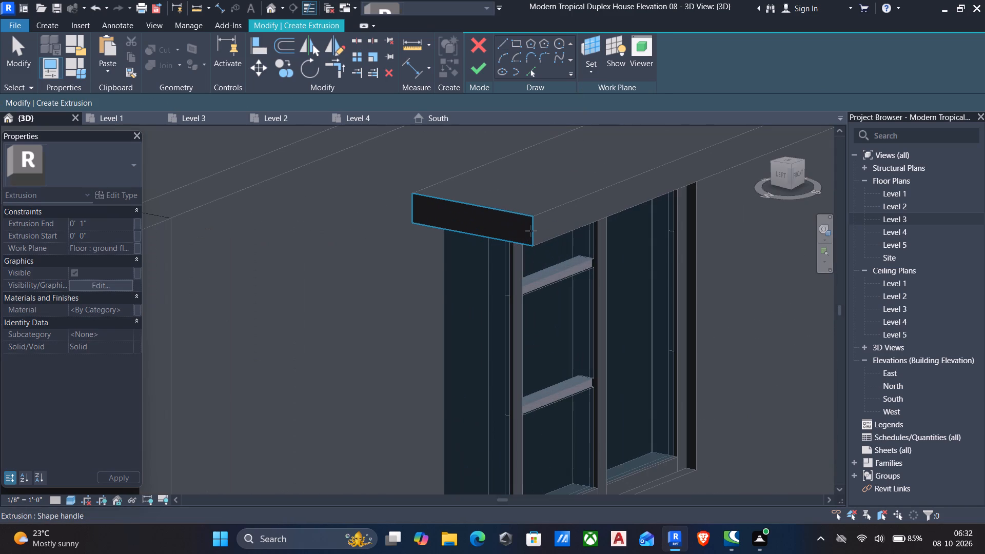
{"action": "left_click", "coordinate": [531, 228]}
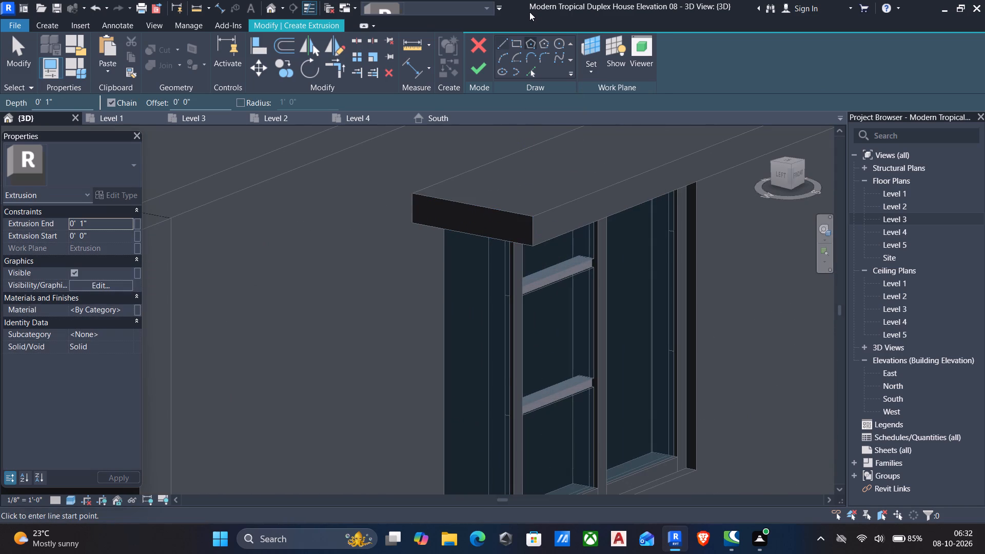
Sketch a 1" line straight outward from the midpoint of the end face's front vertical edge.
{"action": "left_click", "coordinate": [502, 39]}
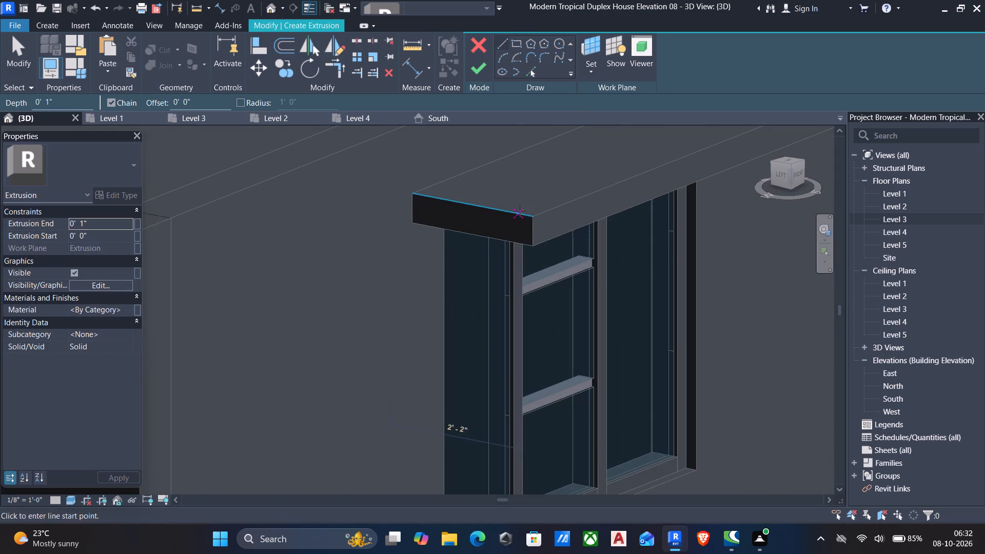
{"action": "scroll", "coordinate": [528, 220], "scroll_direction": "up", "scroll_amount": 4}
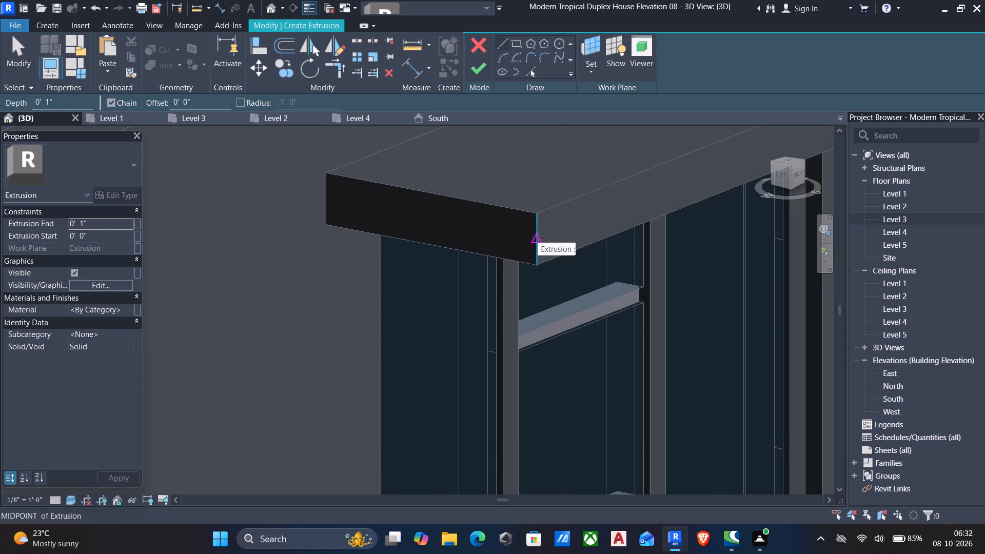
{"action": "scroll", "coordinate": [538, 237], "scroll_direction": "up", "scroll_amount": 6}
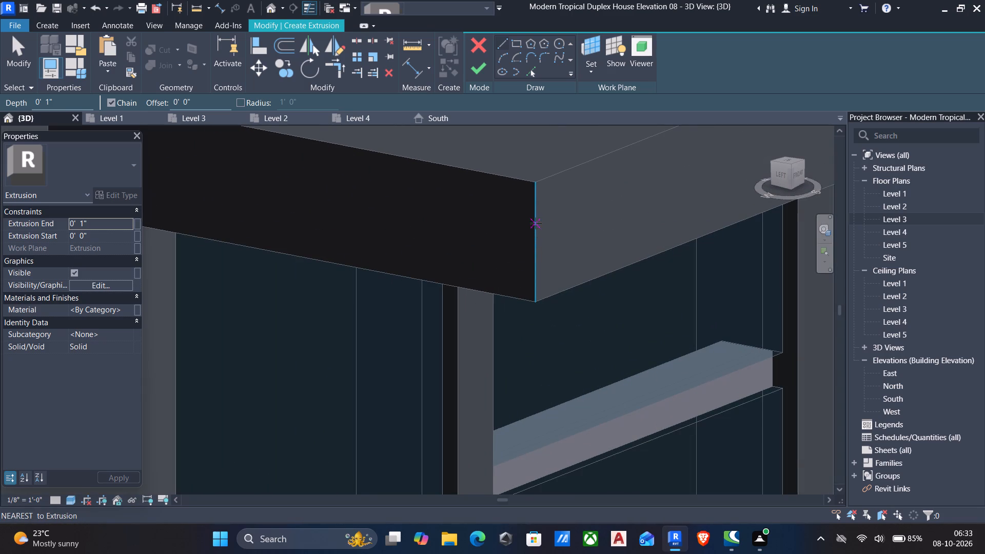
{"action": "left_click", "coordinate": [536, 243]}
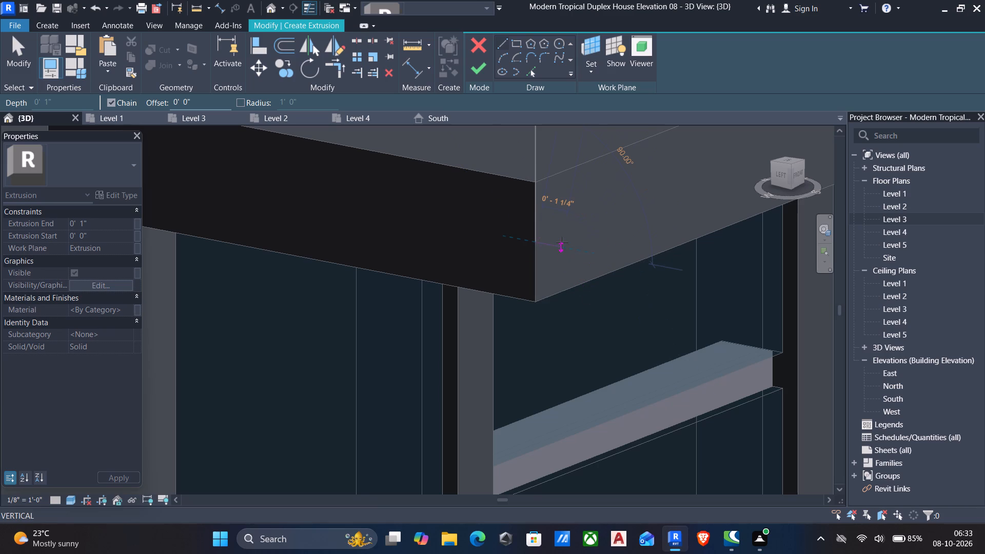
{"action": "scroll", "coordinate": [562, 243], "scroll_direction": "down", "scroll_amount": 2}
{"action": "middle_click_drag", "start_coordinate": [562, 243], "coordinate": [635, 249], "text": "shift"}
{"action": "scroll", "coordinate": [635, 249], "scroll_direction": "down", "scroll_amount": 4}
{"action": "middle_click_drag", "start_coordinate": [624, 254], "coordinate": [606, 257]}
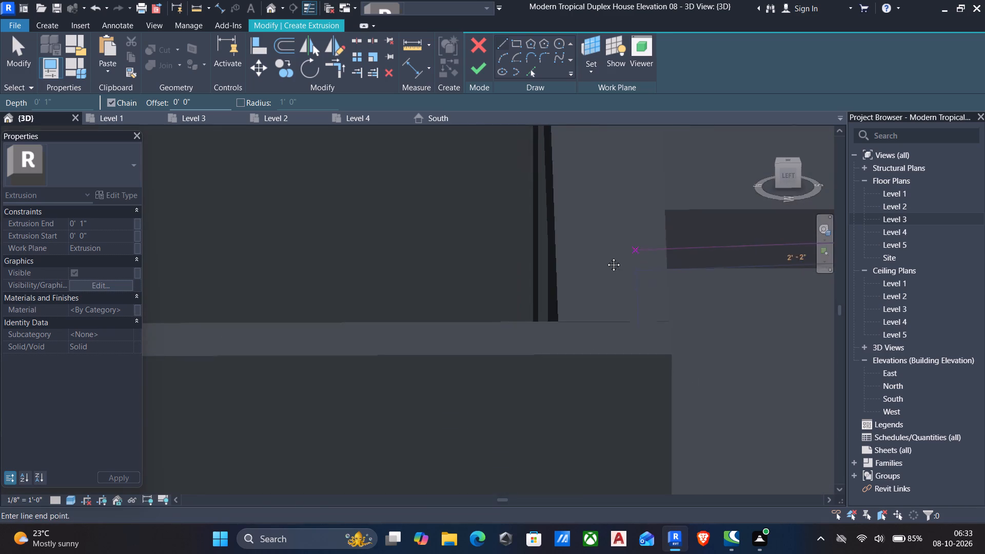
{"action": "middle_click_drag", "start_coordinate": [606, 257], "coordinate": [256, 244]}
{"action": "scroll", "coordinate": [622, 258], "scroll_direction": "up", "scroll_amount": 3}
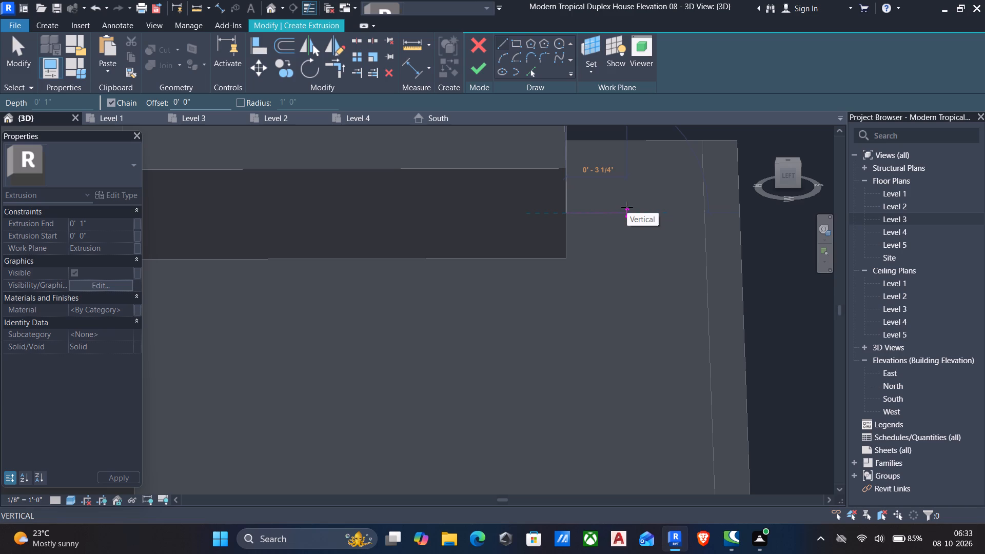
{"action": "scroll", "coordinate": [627, 207], "scroll_direction": "up", "scroll_amount": 3}
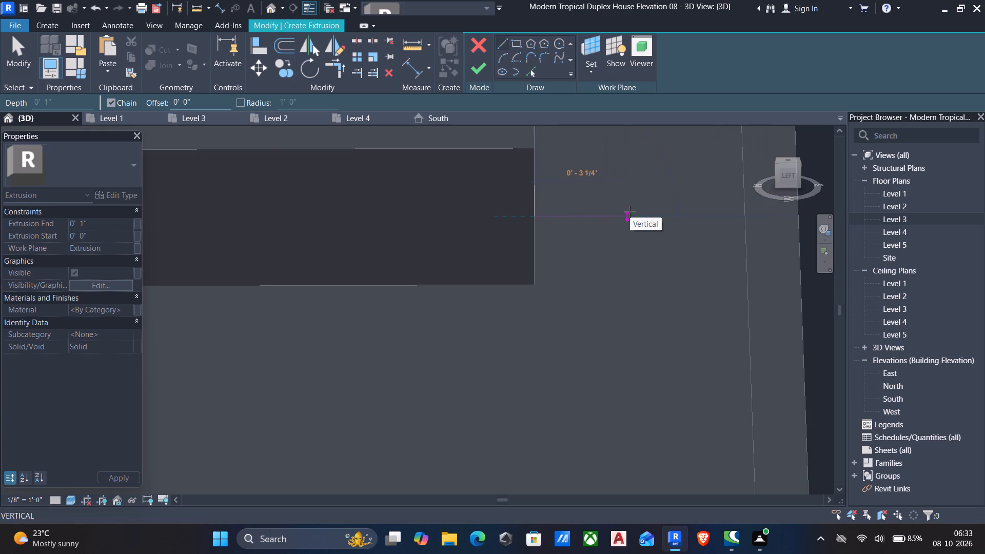
{"action": "key", "text": "1"}
{"action": "key", "text": "shift+quotedbl"}
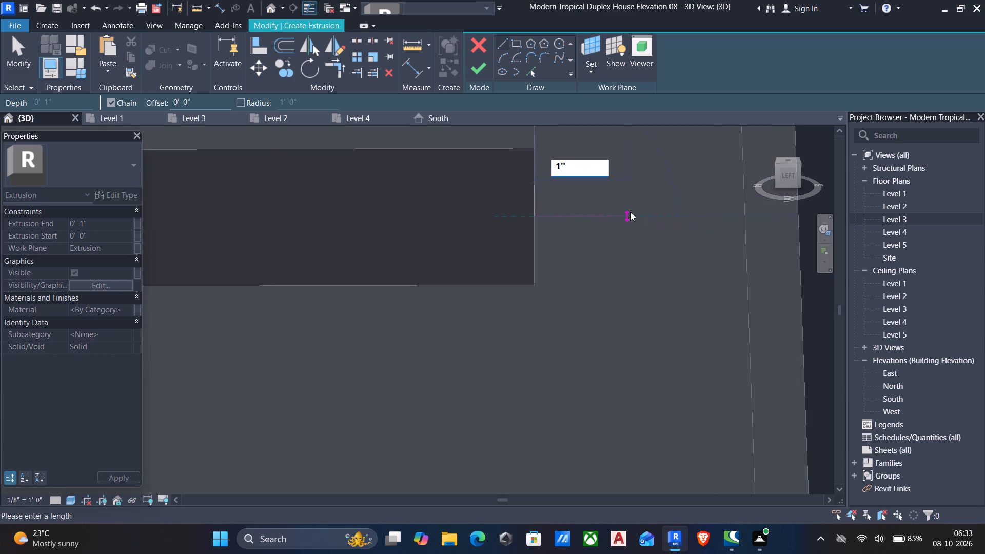
{"action": "key", "text": "Return"}
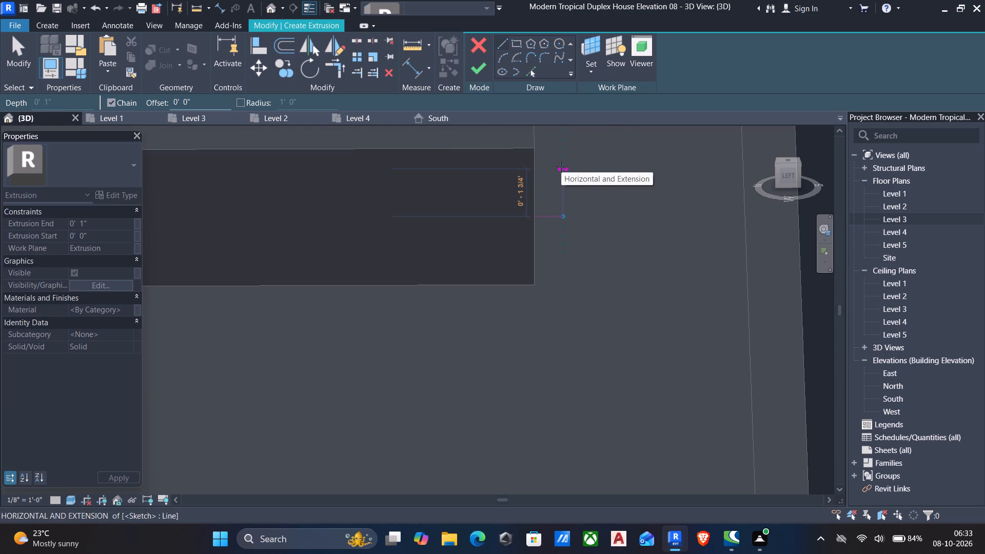
Continue the stepped profile with lines 1.5" upward, 1" outward and about 3/4" upward.
{"action": "type", "text": "1.5\""}
{"action": "key", "text": "Return"}
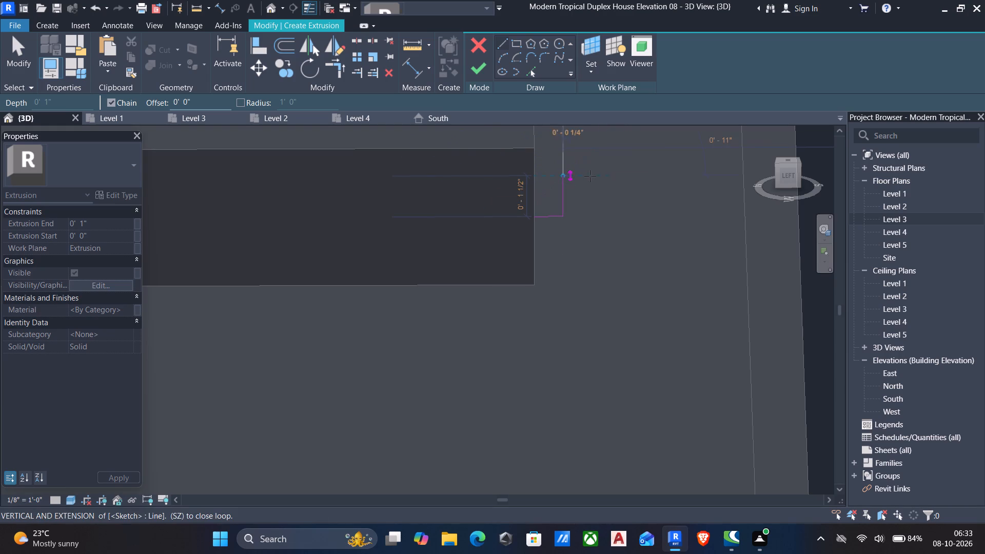
{"action": "type", "text": "1\""}
{"action": "key", "text": "Return"}
{"action": "middle_click_drag", "start_coordinate": [606, 183], "coordinate": [605, 270]}
{"action": "scroll", "coordinate": [605, 270], "scroll_direction": "up", "scroll_amount": 1}
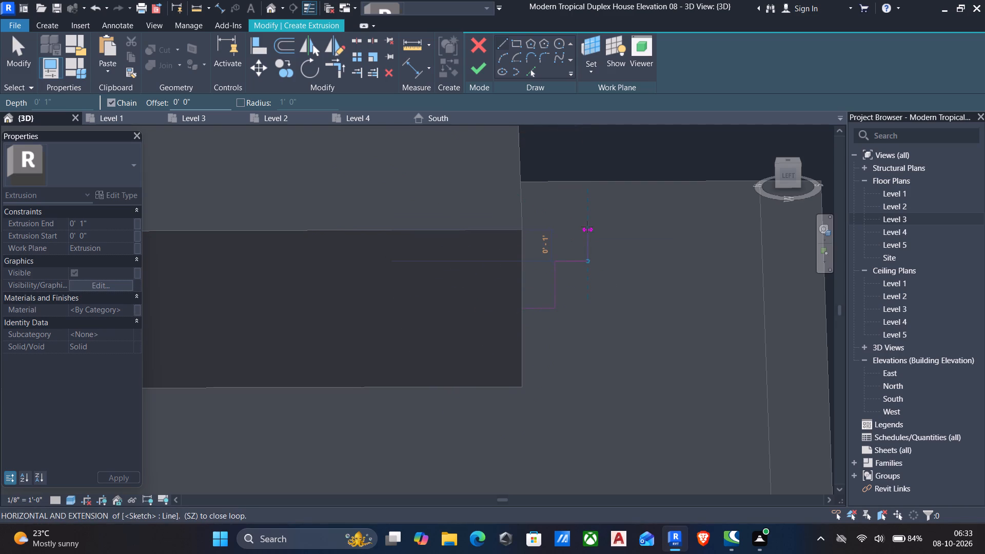
{"action": "scroll", "coordinate": [587, 227], "scroll_direction": "up", "scroll_amount": 6}
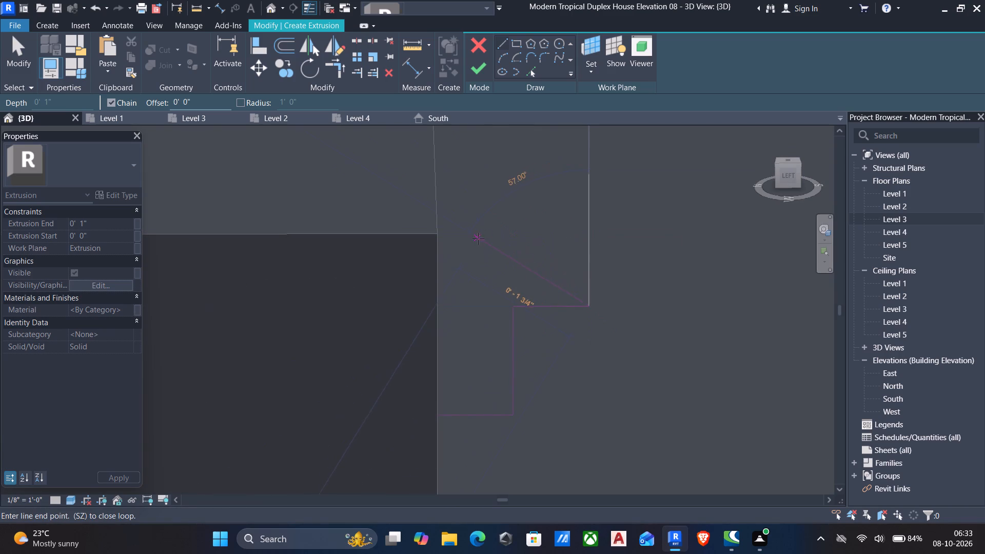
{"action": "left_click", "coordinate": [587, 248]}
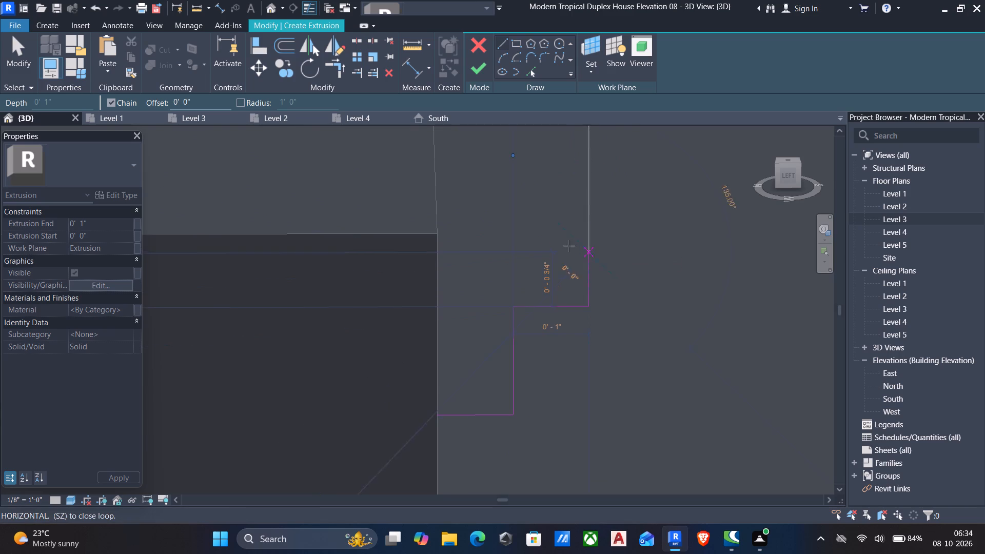
{"action": "key", "text": "Escape"}
Sketch a line about 1 13/32" outward from the projection's top front corner and trim it to a corner with the profile's outer vertical line.
{"action": "left_click", "coordinate": [440, 229]}
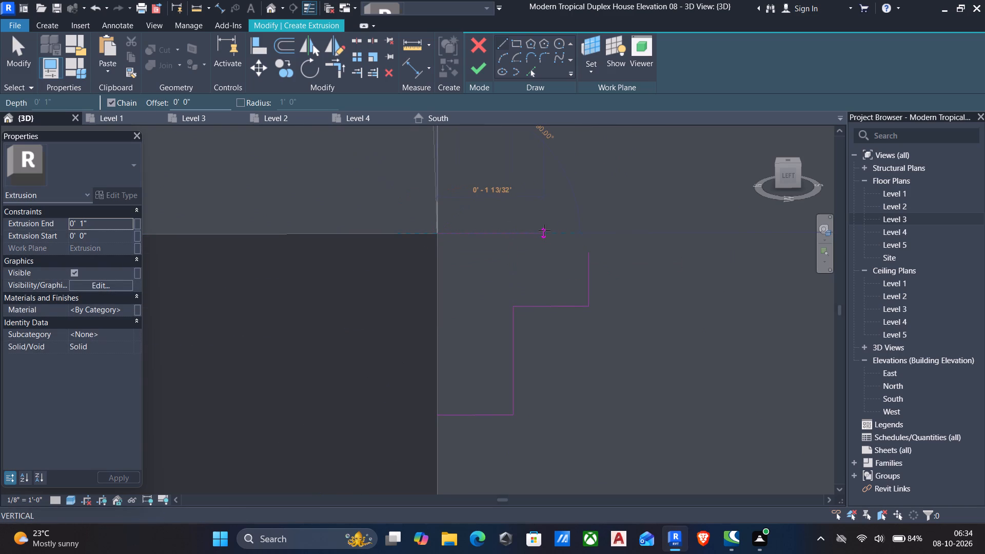
{"action": "left_click", "coordinate": [544, 230]}
{"action": "key", "text": "Escape"}
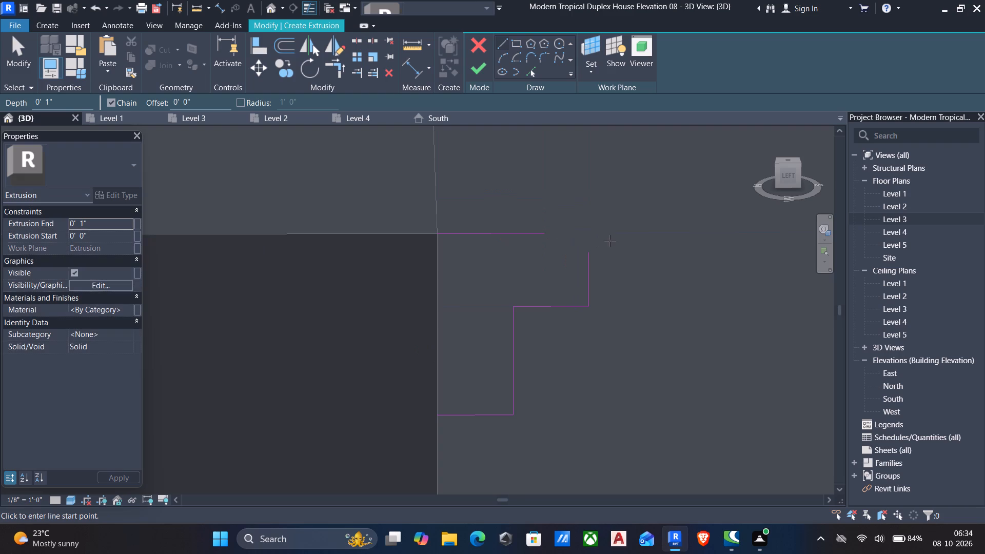
{"action": "type", "text": "tr"}
{"action": "left_click", "coordinate": [530, 235]}
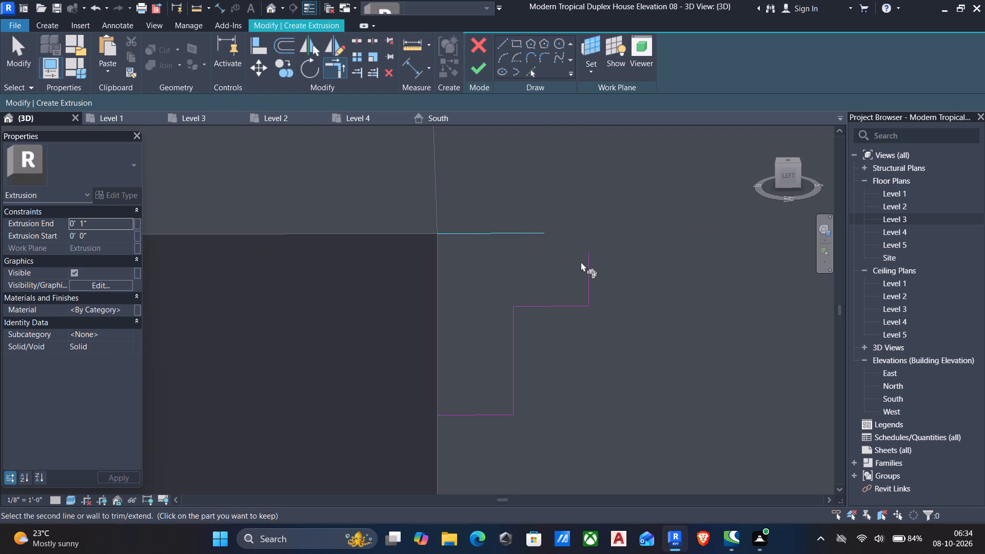
{"action": "left_click", "coordinate": [590, 267]}
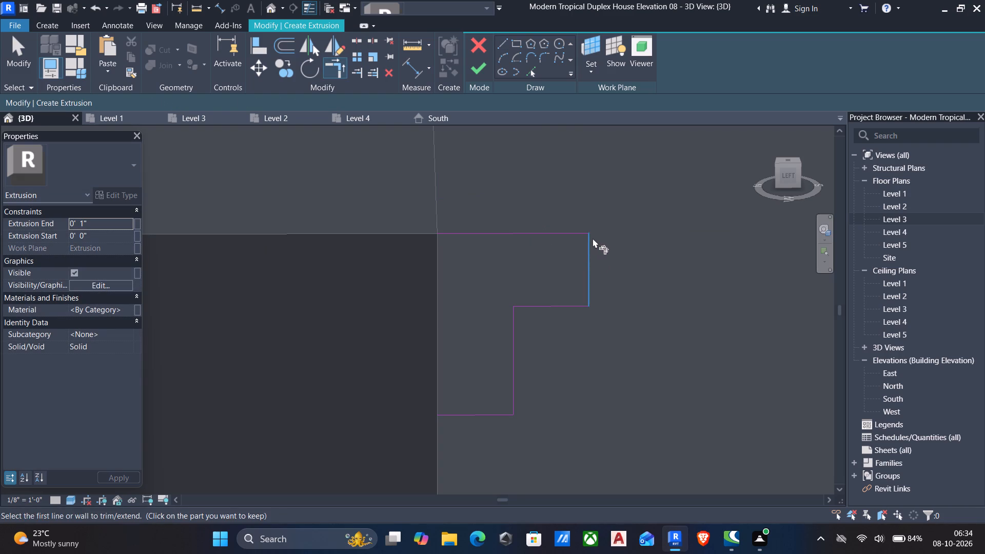
{"action": "key", "text": "Escape"}
Measure along the projection's front edge from the profile's bottom line to the top corner and to the bottom corner.
{"action": "type", "text": "dd"}
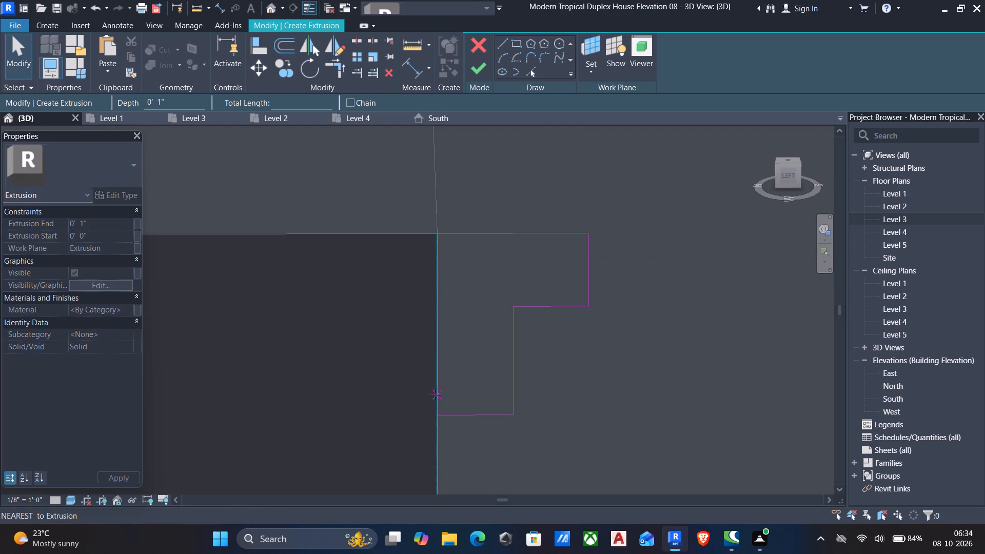
{"action": "left_click", "coordinate": [438, 414]}
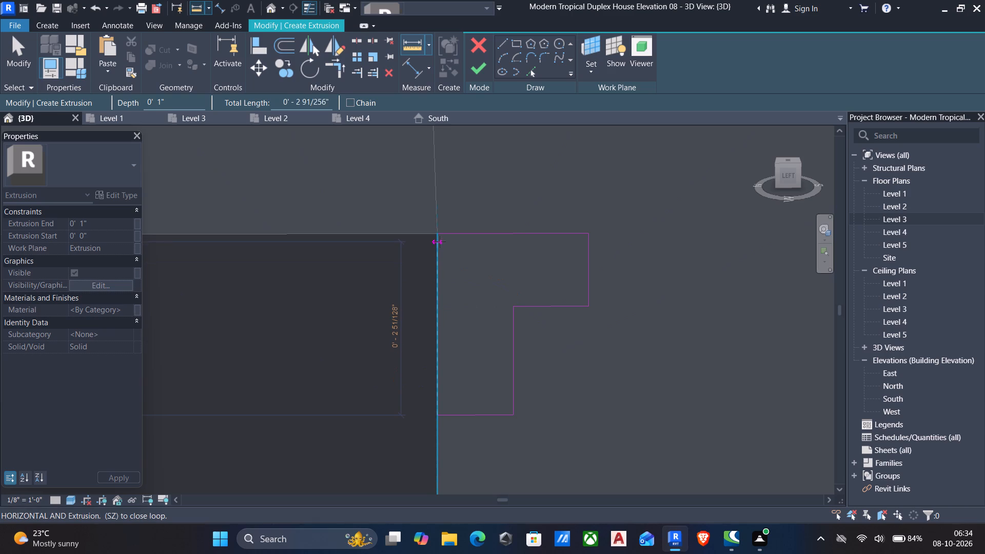
{"action": "scroll", "coordinate": [440, 239], "scroll_direction": "up", "scroll_amount": 5}
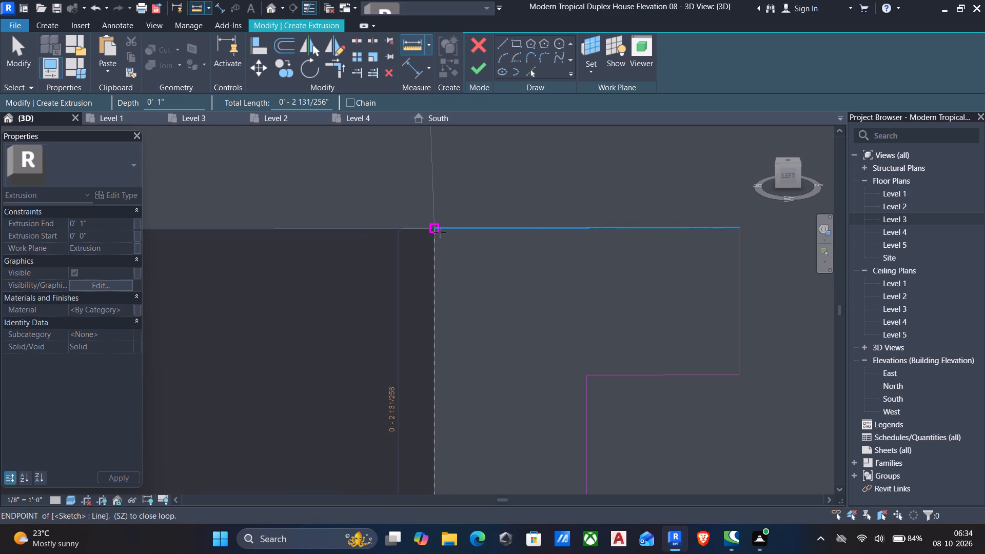
{"action": "scroll", "coordinate": [440, 232], "scroll_direction": "down", "scroll_amount": 7}
{"action": "middle_click_drag", "start_coordinate": [440, 238], "coordinate": [442, 222]}
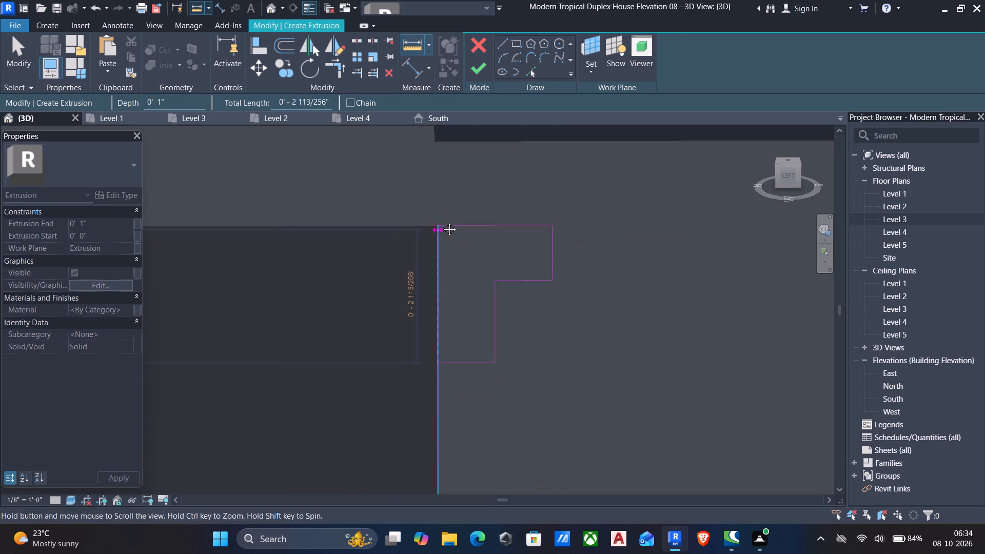
{"action": "middle_click_drag", "start_coordinate": [442, 222], "coordinate": [447, 197]}
{"action": "scroll", "coordinate": [447, 196], "scroll_direction": "up", "scroll_amount": 1}
{"action": "scroll", "coordinate": [453, 372], "scroll_direction": "down", "scroll_amount": 1}
{"action": "middle_click_drag", "start_coordinate": [453, 365], "coordinate": [461, 261]}
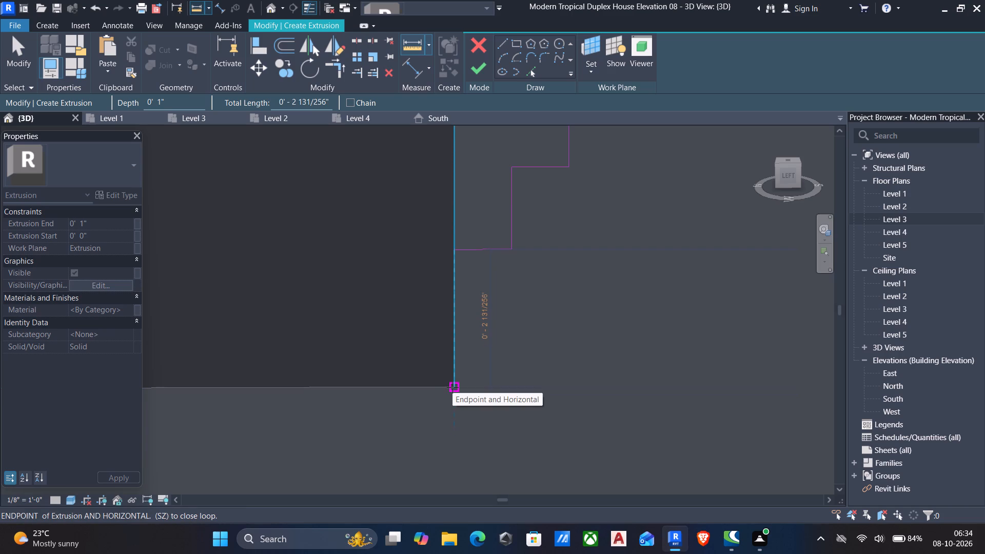
{"action": "key", "text": "Escape"}
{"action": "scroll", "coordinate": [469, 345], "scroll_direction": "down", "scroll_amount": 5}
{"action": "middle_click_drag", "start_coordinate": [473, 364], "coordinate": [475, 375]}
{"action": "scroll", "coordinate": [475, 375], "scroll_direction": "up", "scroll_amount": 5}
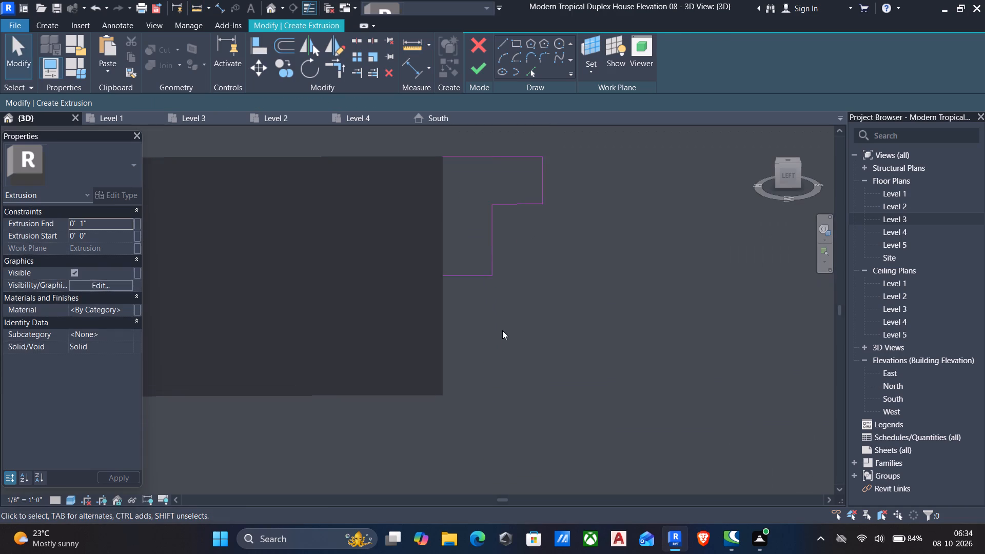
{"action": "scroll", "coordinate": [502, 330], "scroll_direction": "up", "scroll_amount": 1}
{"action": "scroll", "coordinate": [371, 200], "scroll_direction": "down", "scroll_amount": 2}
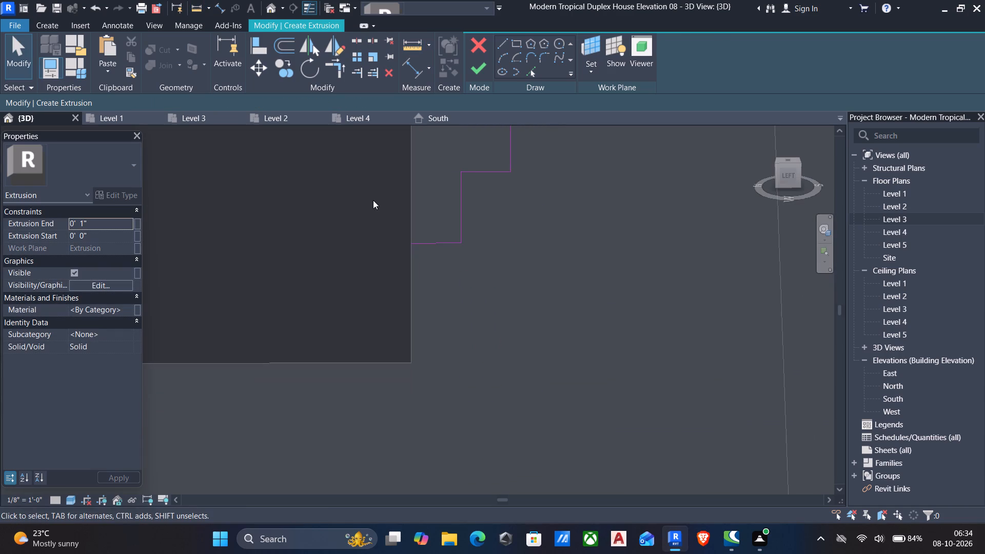
Close the stepped profile with a vertical line from its bottom line's inner end up to the projection's top front corner.
{"action": "scroll", "coordinate": [385, 200], "scroll_direction": "down", "scroll_amount": 3}
{"action": "middle_click_drag", "start_coordinate": [388, 258], "coordinate": [391, 303]}
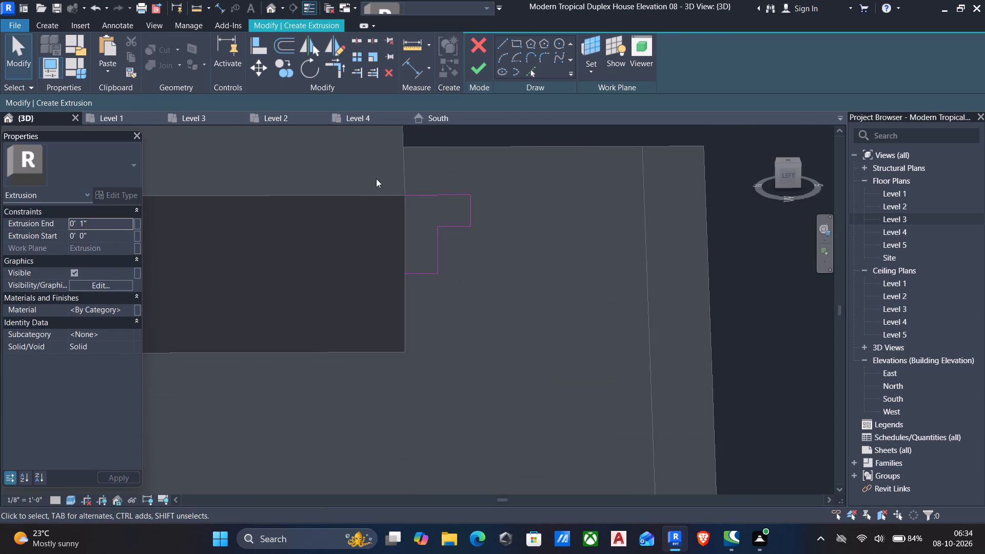
{"action": "left_click_drag", "start_coordinate": [376, 179], "coordinate": [580, 343]}
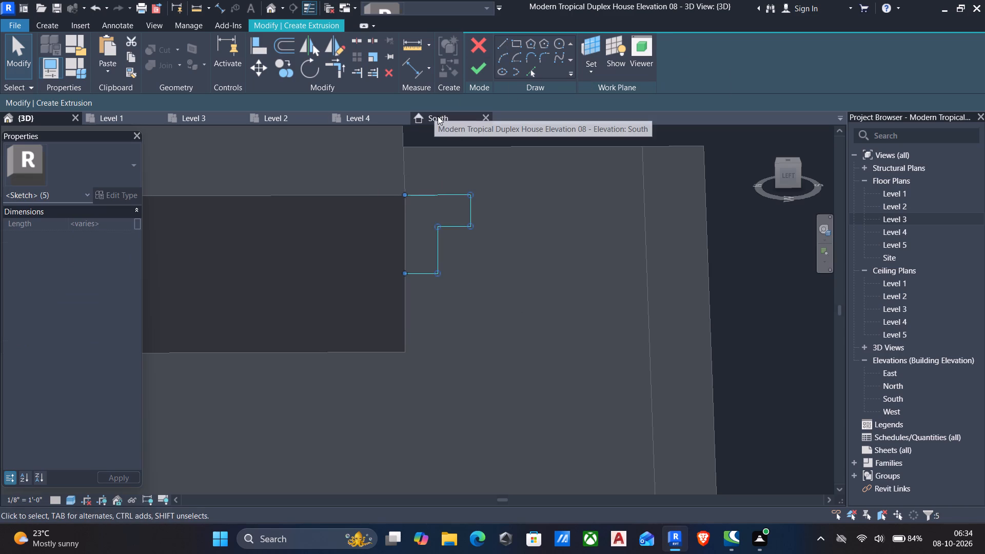
{"action": "key", "text": "Escape"}
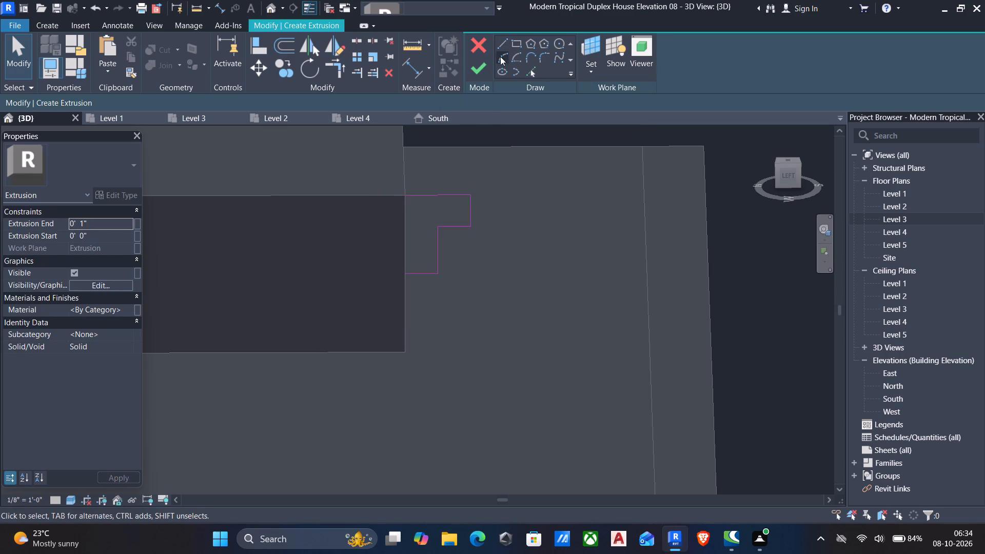
{"action": "left_click", "coordinate": [500, 39]}
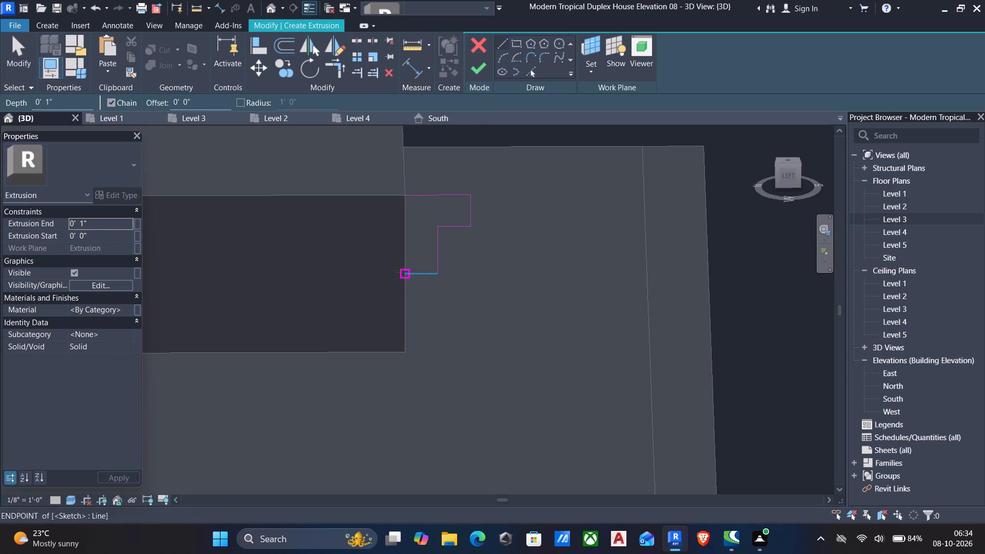
{"action": "left_click", "coordinate": [402, 271]}
{"action": "left_click", "coordinate": [404, 195]}
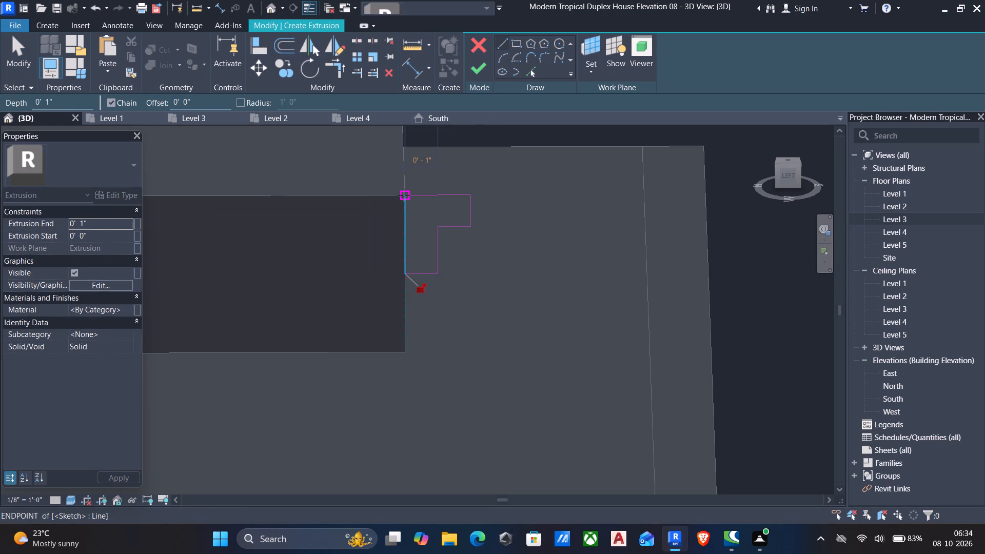
{"action": "key", "text": "Escape"}
{"action": "key", "text": "Escape"}
Mirror a copy of the whole closed stepped profile downward about a horizontal axis drawn along its bottom line.
{"action": "left_click_drag", "start_coordinate": [377, 175], "coordinate": [504, 301]}
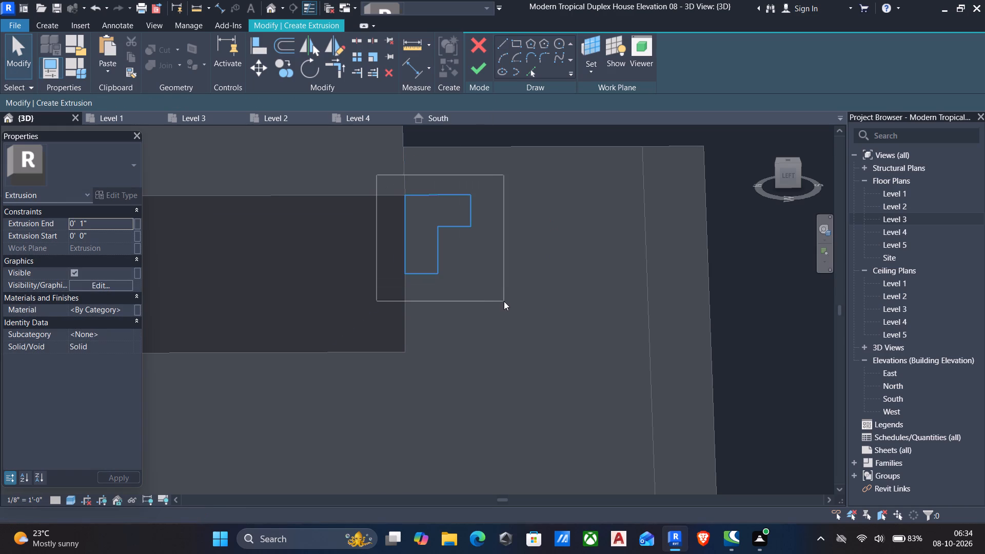
{"action": "left_click_drag", "start_coordinate": [504, 301], "coordinate": [508, 306]}
{"action": "key", "text": "d"}
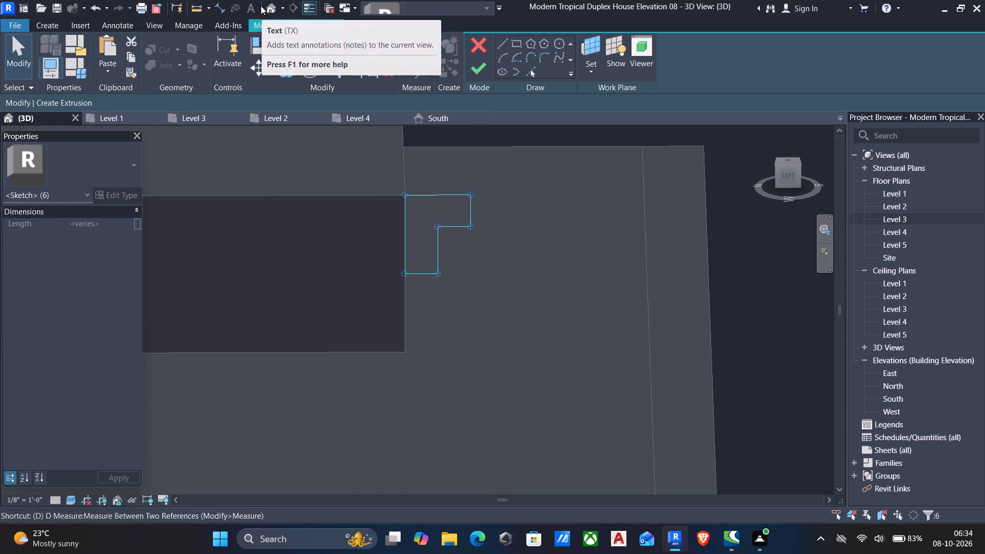
{"action": "key", "text": "m"}
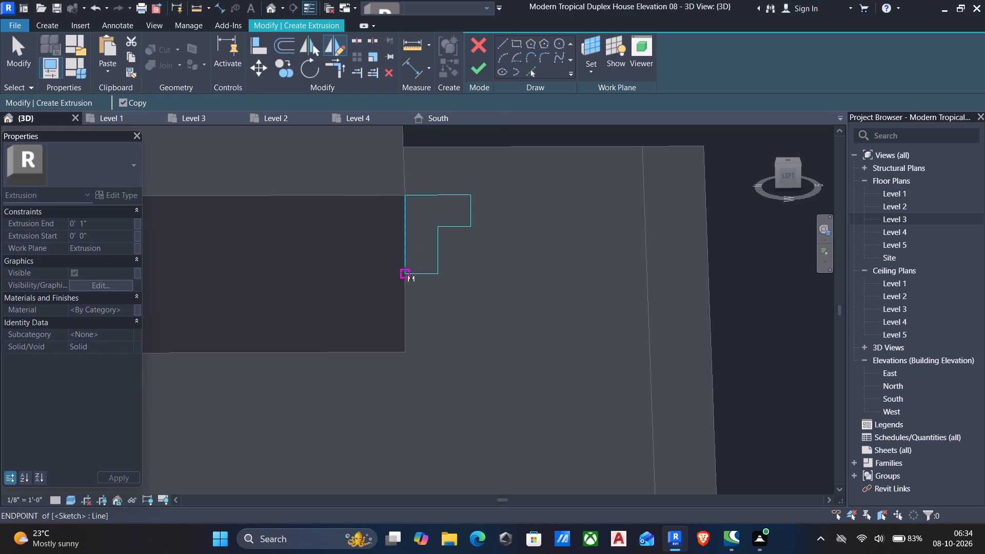
{"action": "left_click", "coordinate": [405, 272]}
{"action": "left_click", "coordinate": [508, 270]}
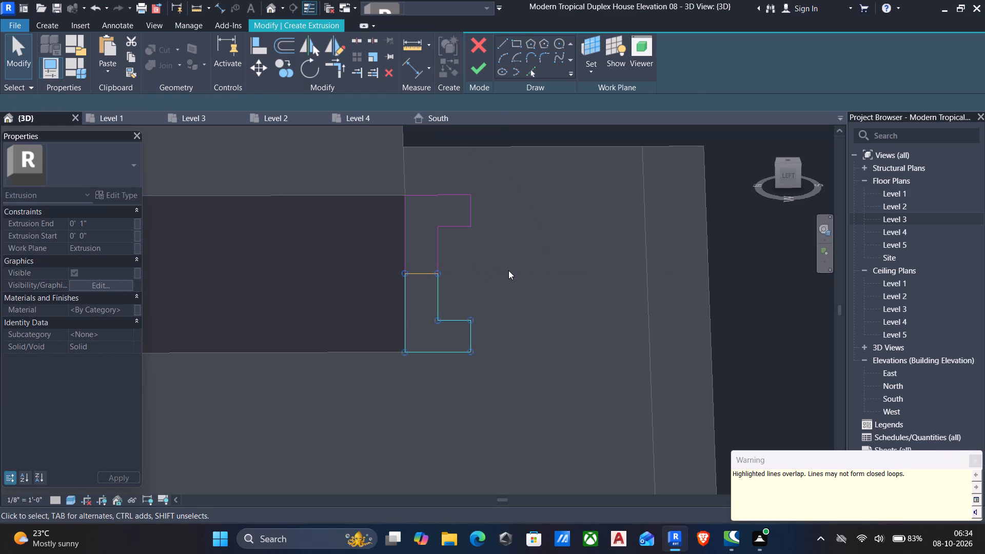
{"action": "key", "text": "Escape"}
{"action": "key", "text": "Escape"}
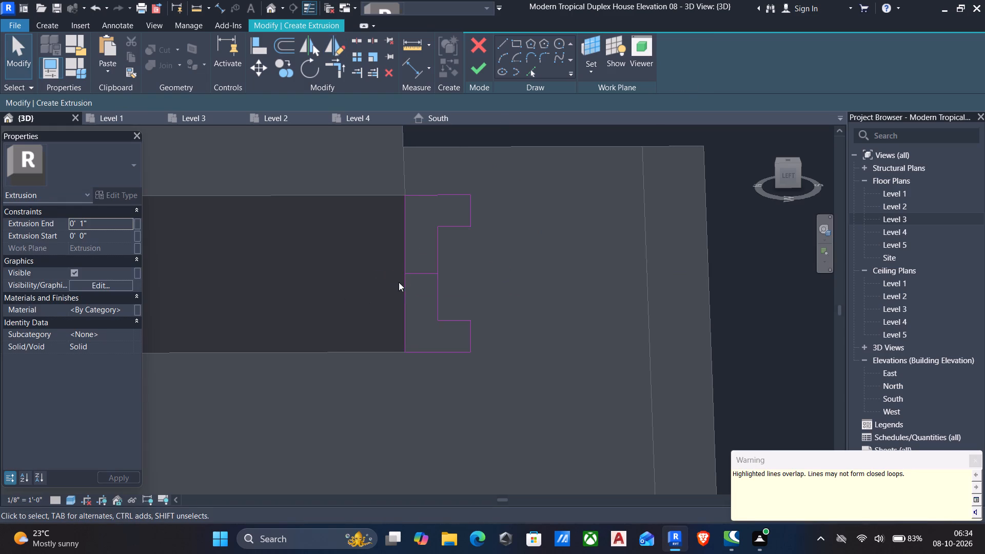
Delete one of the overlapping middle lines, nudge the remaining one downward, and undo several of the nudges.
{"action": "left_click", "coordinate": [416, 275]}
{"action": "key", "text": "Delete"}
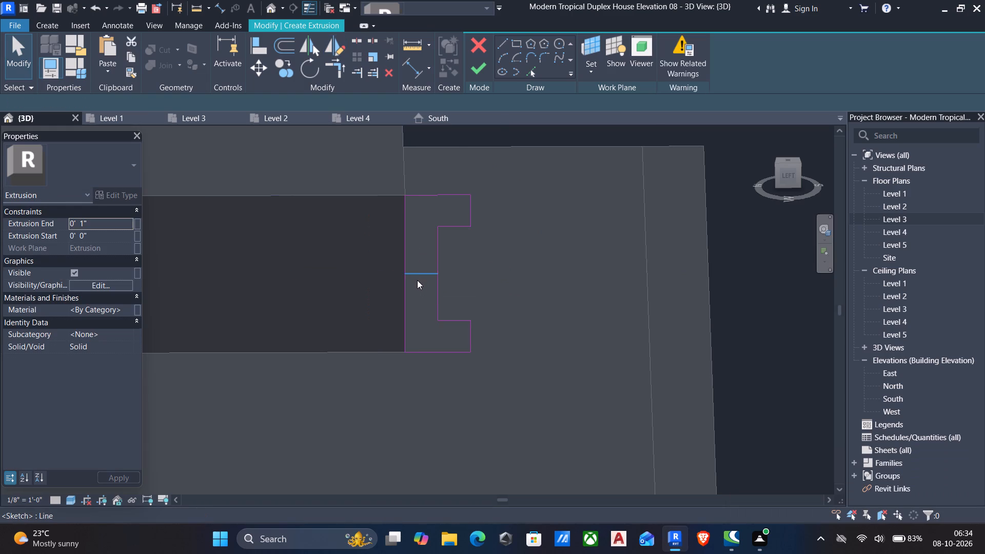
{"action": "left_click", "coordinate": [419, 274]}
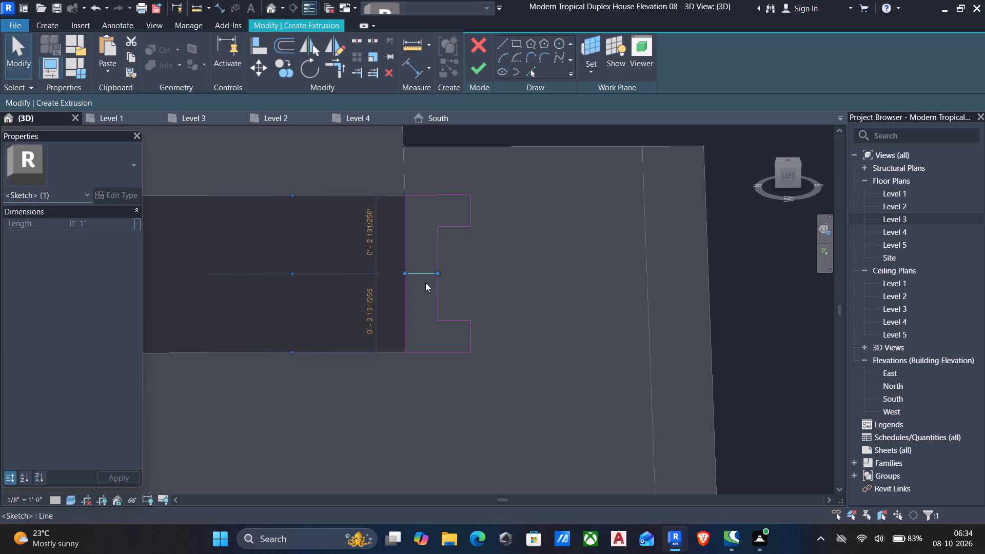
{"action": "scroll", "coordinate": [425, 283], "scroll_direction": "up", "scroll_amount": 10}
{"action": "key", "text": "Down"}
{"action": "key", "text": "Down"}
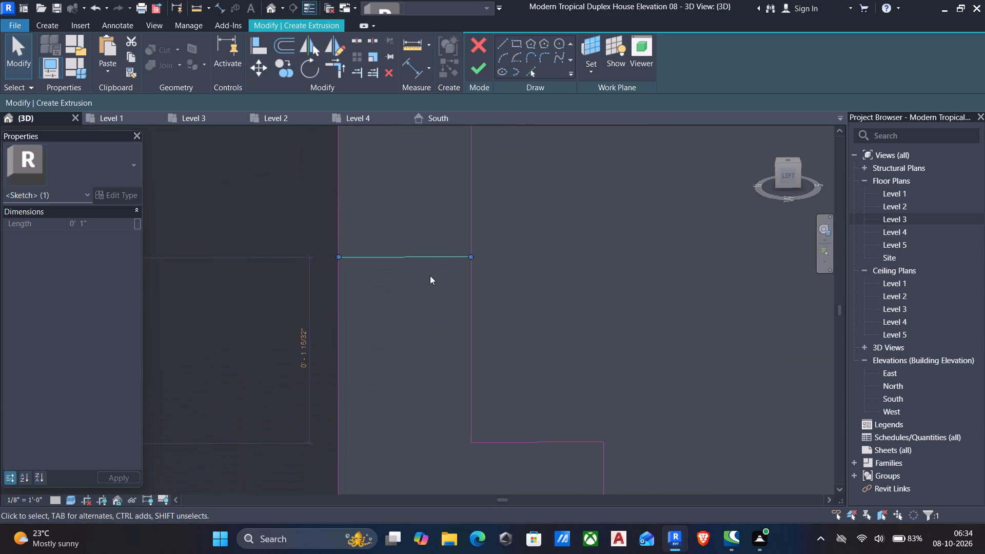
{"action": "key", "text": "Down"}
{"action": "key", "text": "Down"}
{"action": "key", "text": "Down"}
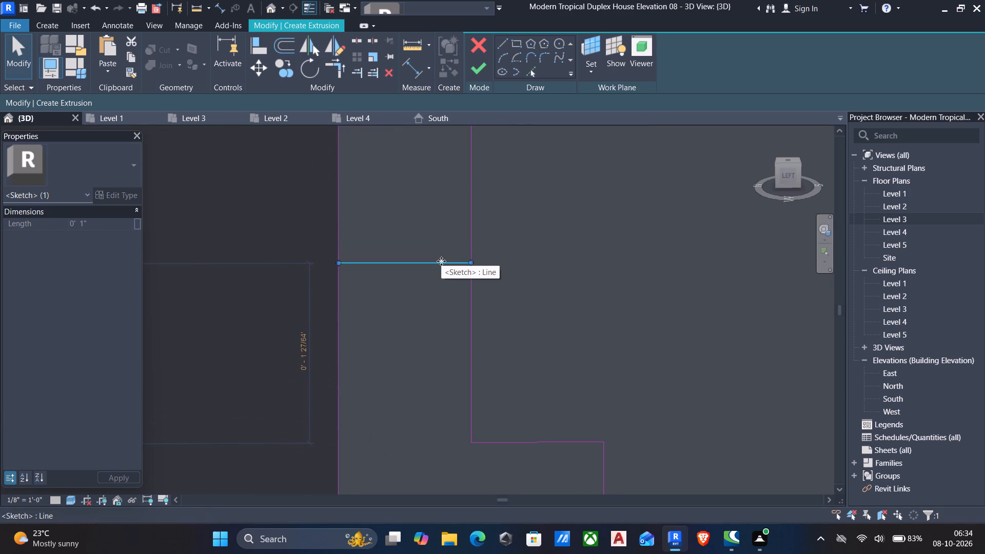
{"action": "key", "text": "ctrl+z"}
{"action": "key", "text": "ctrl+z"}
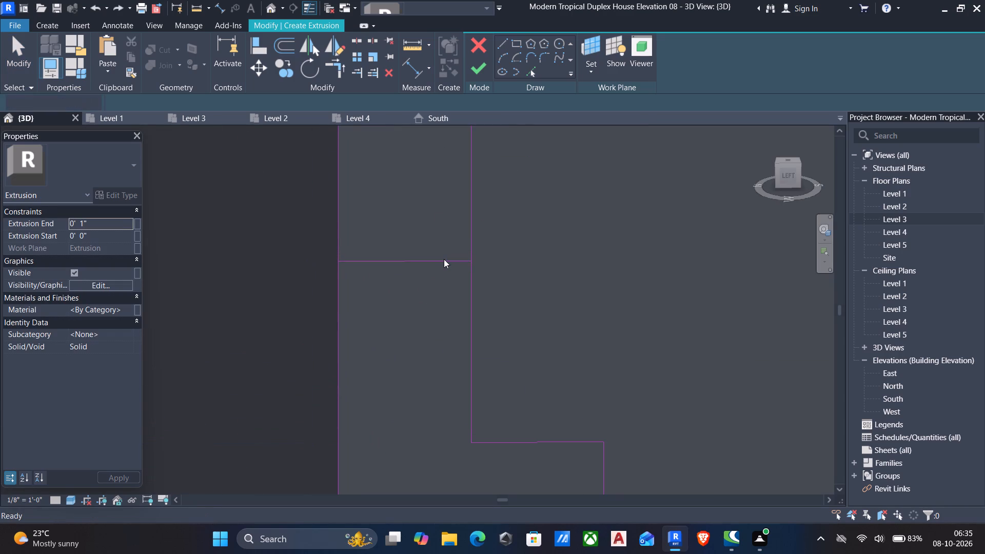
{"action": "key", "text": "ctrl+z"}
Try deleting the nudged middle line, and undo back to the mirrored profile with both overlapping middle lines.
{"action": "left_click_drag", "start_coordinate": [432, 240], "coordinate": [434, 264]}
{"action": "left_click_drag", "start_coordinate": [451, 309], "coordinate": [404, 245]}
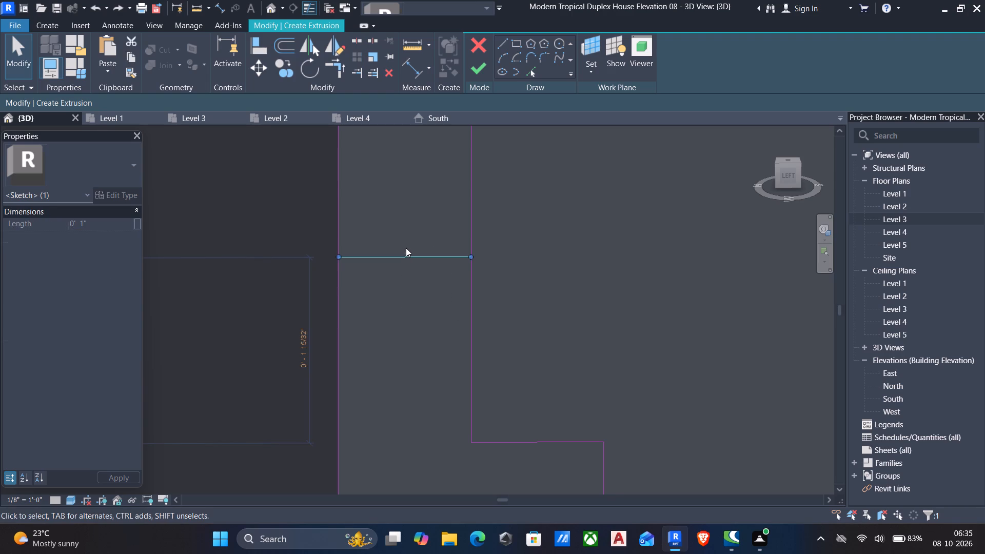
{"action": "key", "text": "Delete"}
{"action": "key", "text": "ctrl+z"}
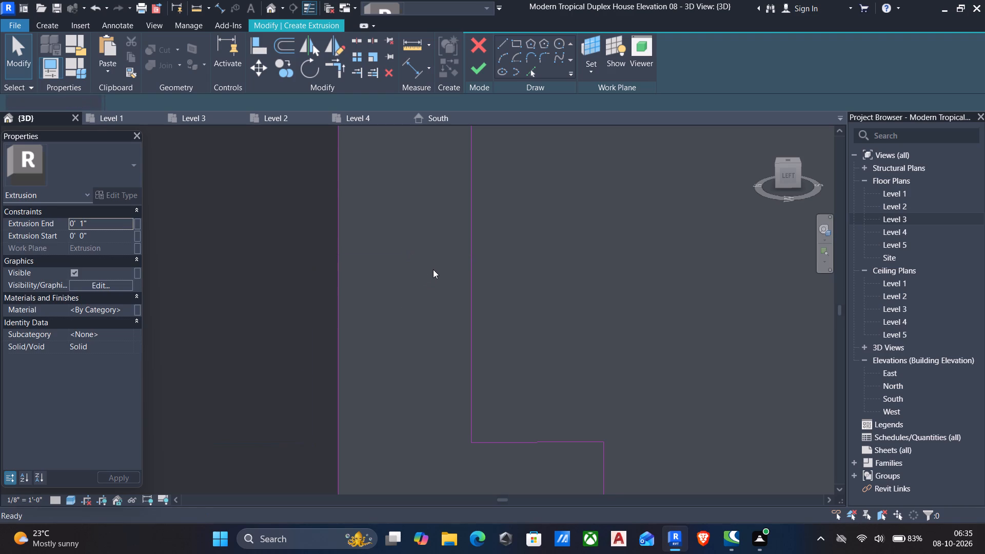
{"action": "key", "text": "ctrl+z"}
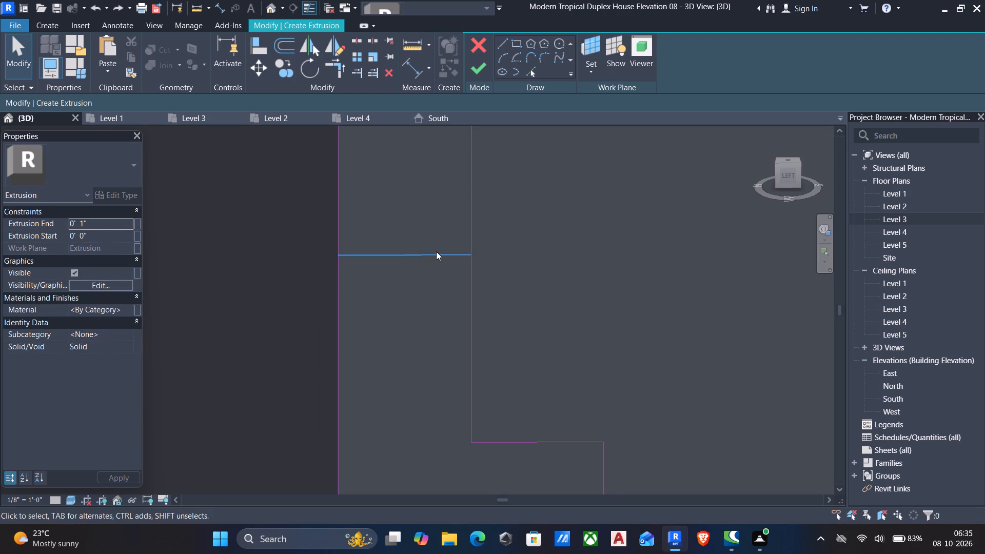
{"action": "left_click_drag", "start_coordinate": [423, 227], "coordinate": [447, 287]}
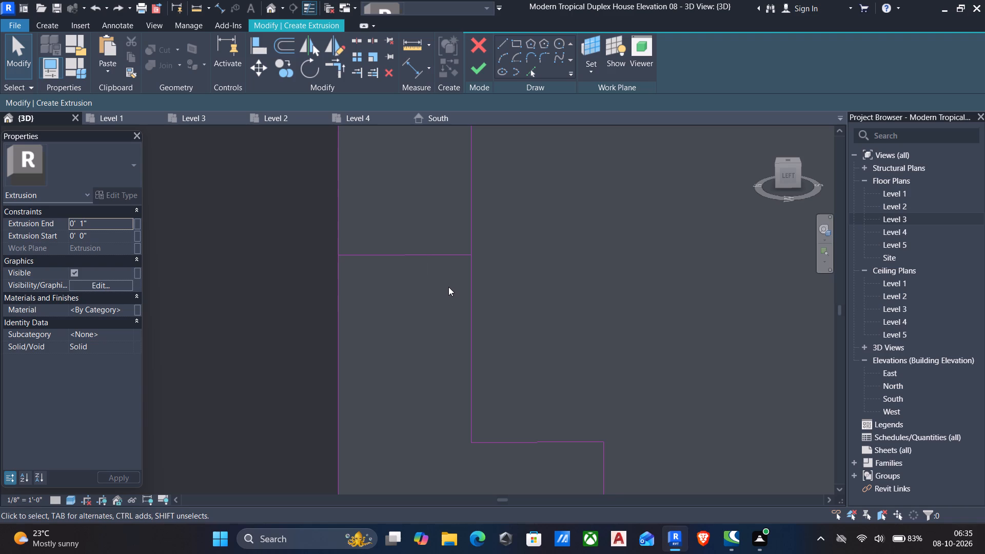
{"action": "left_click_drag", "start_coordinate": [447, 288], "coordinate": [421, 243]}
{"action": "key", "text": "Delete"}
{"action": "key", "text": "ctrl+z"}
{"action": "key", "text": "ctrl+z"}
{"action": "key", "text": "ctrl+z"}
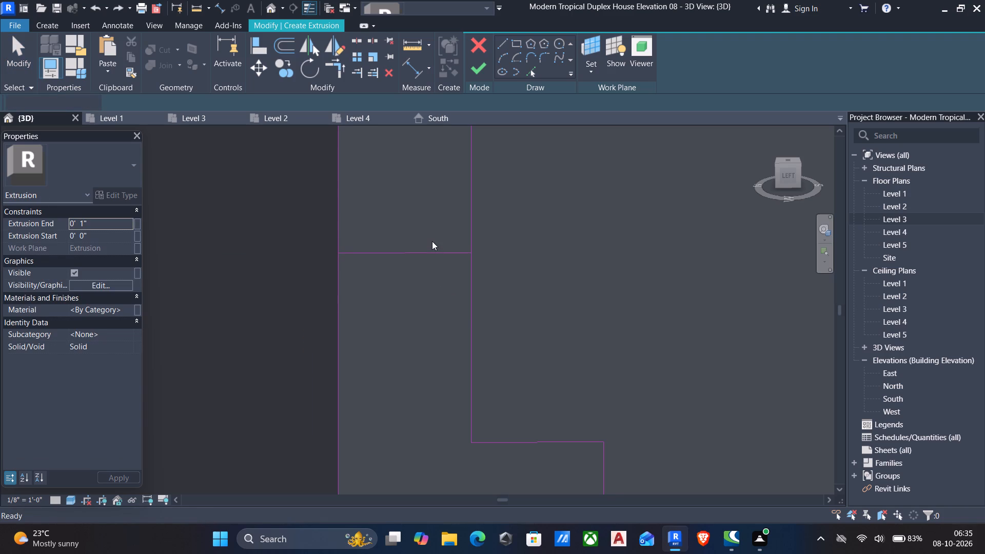
Draw a horizontal line offset 1" above the middle line, spanning between the profile's inner and outer vertical lines.
{"action": "scroll", "coordinate": [423, 279], "scroll_direction": "up", "scroll_amount": 5}
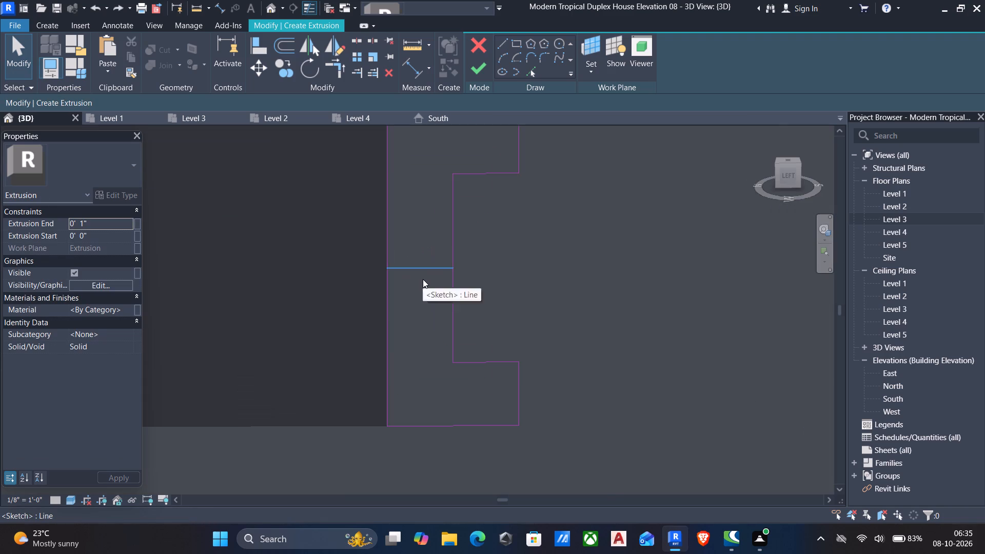
{"action": "scroll", "coordinate": [441, 261], "scroll_direction": "up", "scroll_amount": 5}
{"action": "left_click", "coordinate": [416, 272]}
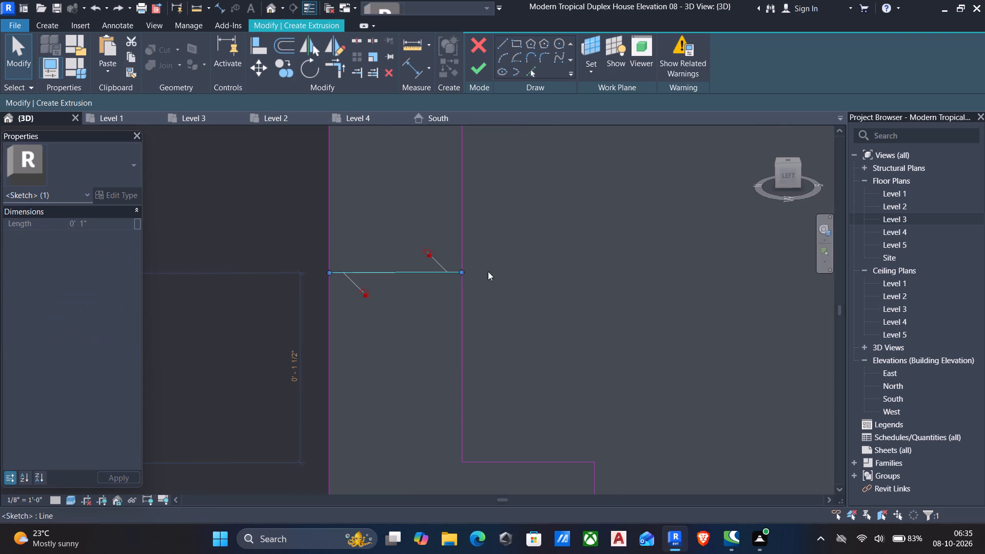
{"action": "left_click", "coordinate": [500, 47]}
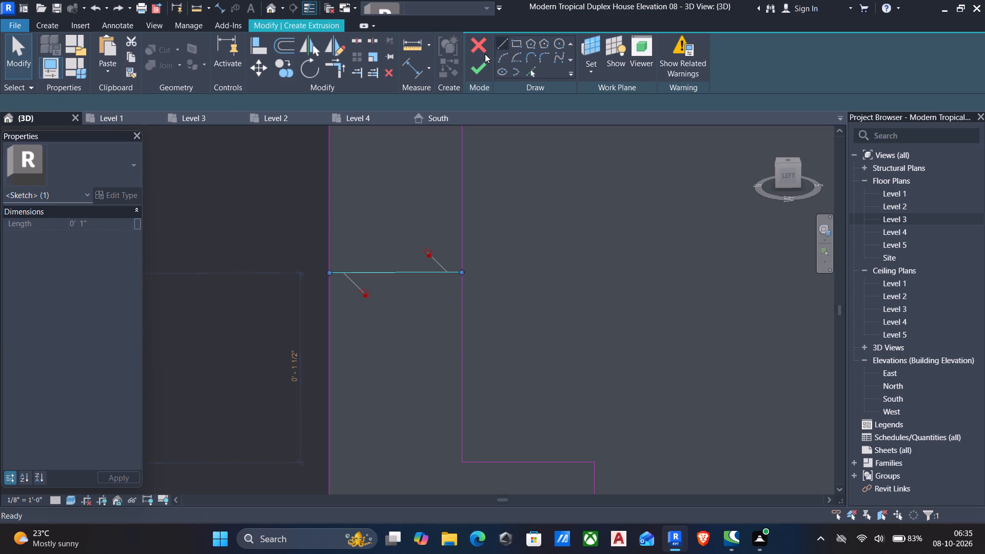
{"action": "left_click_drag", "start_coordinate": [213, 101], "coordinate": [0, 87]}
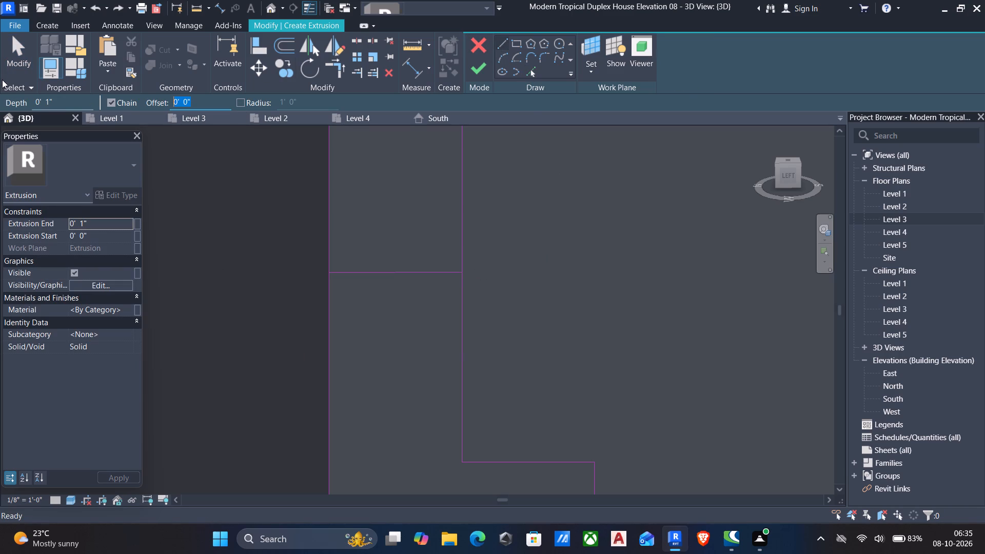
{"action": "key", "text": "1"}
{"action": "key", "text": "shift+quotedbl"}
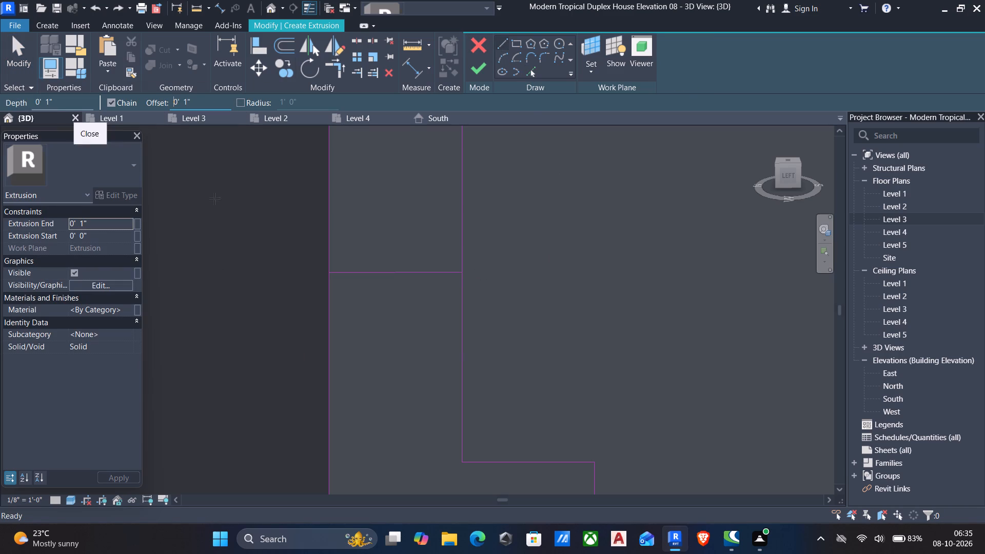
{"action": "left_click", "coordinate": [331, 271]}
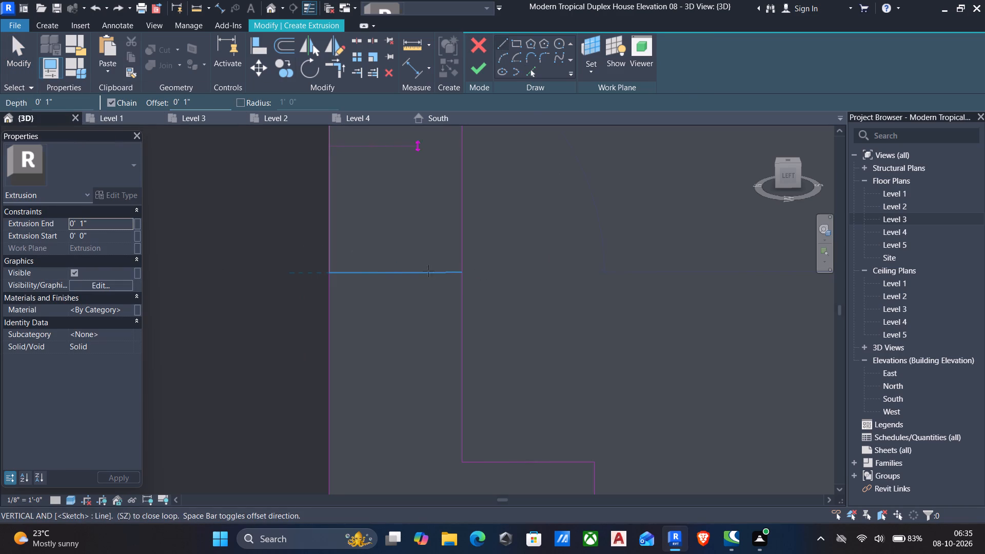
{"action": "left_click", "coordinate": [457, 276]}
{"action": "scroll", "coordinate": [479, 278], "scroll_direction": "down", "scroll_amount": 1}
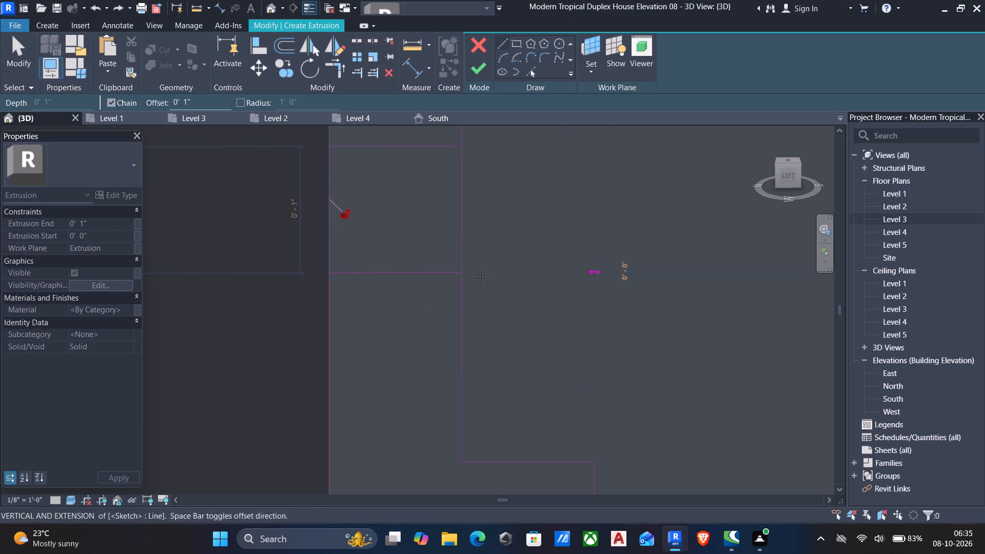
{"action": "scroll", "coordinate": [481, 278], "scroll_direction": "down", "scroll_amount": 5}
{"action": "scroll", "coordinate": [493, 282], "scroll_direction": "up", "scroll_amount": 1}
{"action": "scroll", "coordinate": [500, 276], "scroll_direction": "down", "scroll_amount": 5}
{"action": "scroll", "coordinate": [504, 275], "scroll_direction": "up", "scroll_amount": 6}
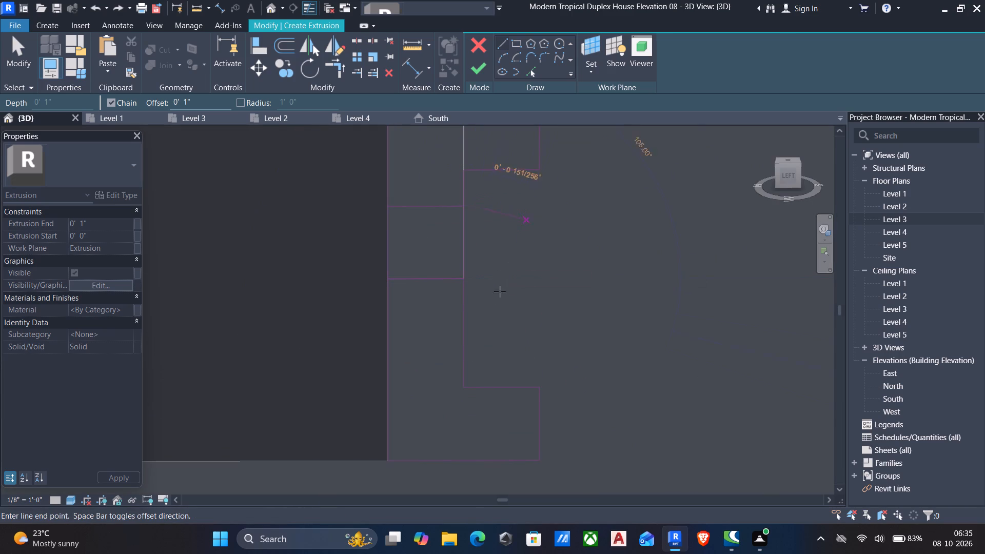
{"action": "key", "text": "Escape"}
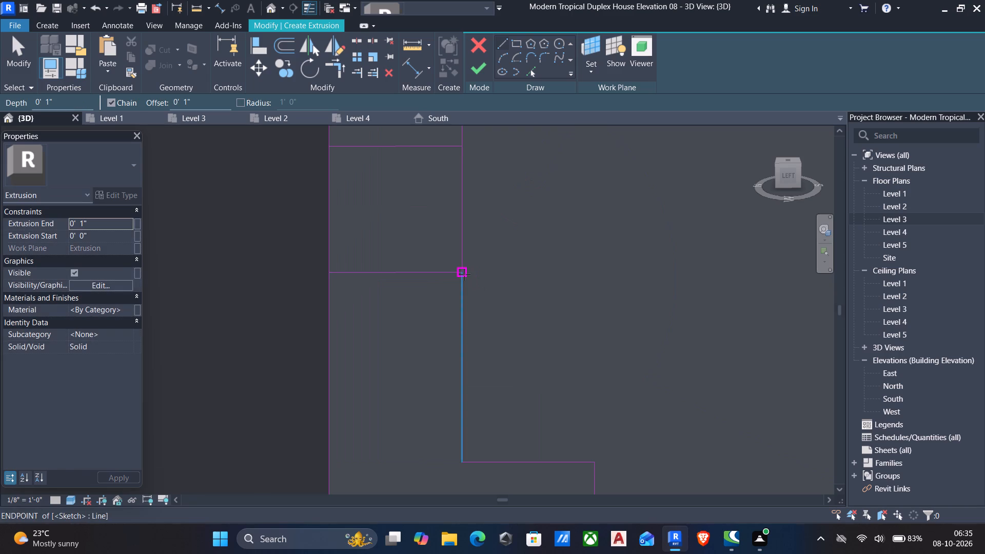
Draw a matching horizontal line offset 1" below the middle line, between the same two vertical lines.
{"action": "left_click", "coordinate": [464, 274]}
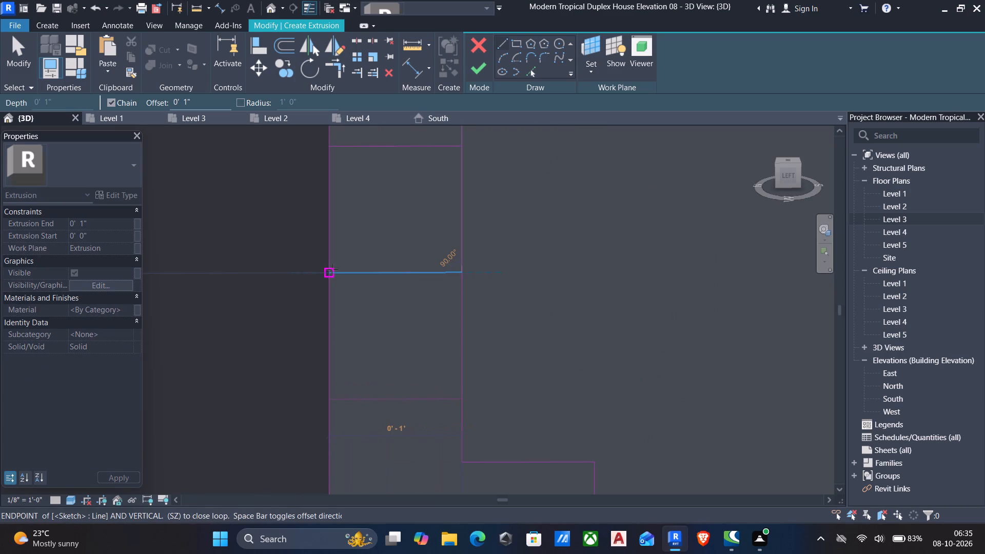
{"action": "left_click", "coordinate": [332, 269]}
{"action": "key", "text": "Escape"}
{"action": "key", "text": "Escape"}
Delete the overlapping horizontal lines at the middle of the mirrored profile.
{"action": "left_click_drag", "start_coordinate": [422, 307], "coordinate": [385, 251]}
{"action": "key", "text": "Delete"}
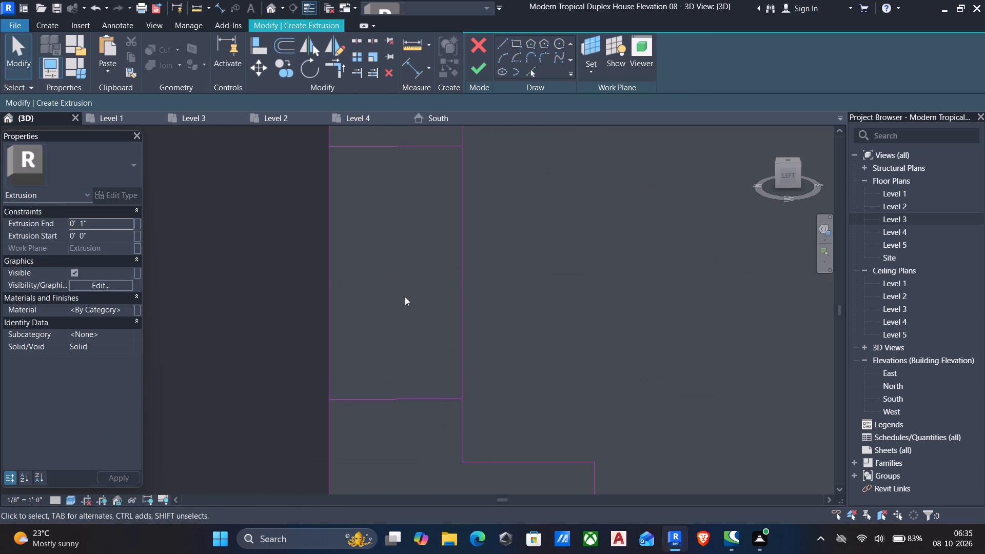
Trim the inner and outer vertical lines against the two offset horizontal lines, splitting the sketch into separate upper and lower stepped profiles.
{"action": "scroll", "coordinate": [409, 296], "scroll_direction": "down", "scroll_amount": 4}
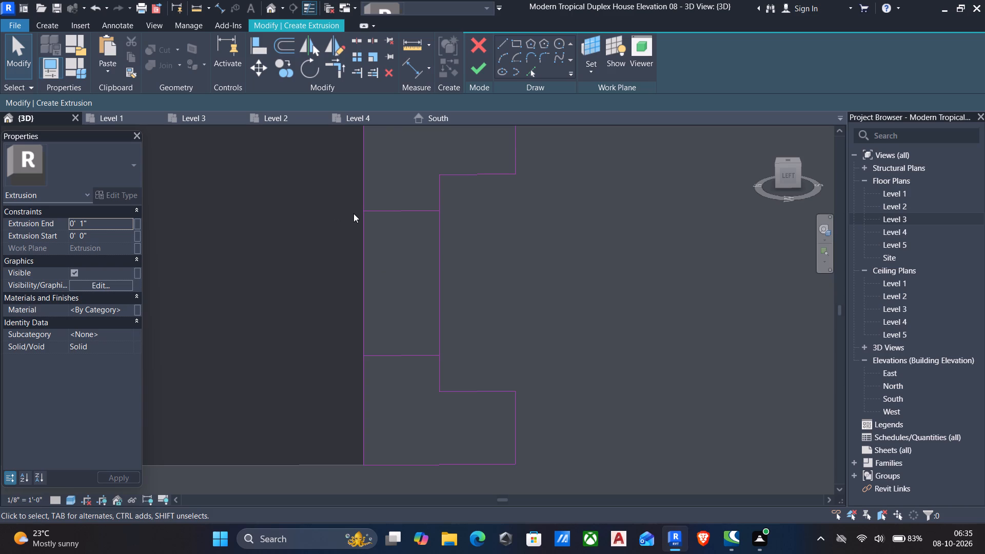
{"action": "type", "text": "tr"}
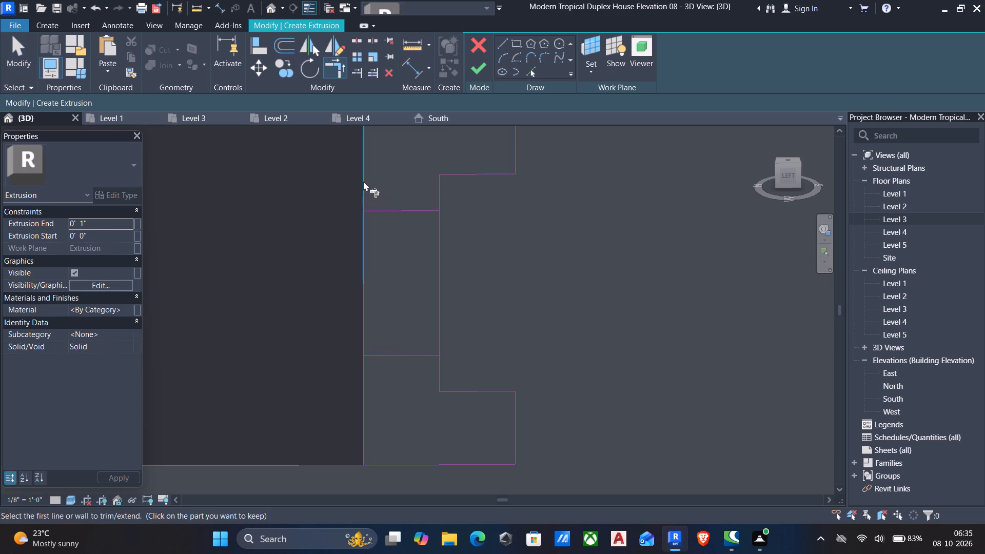
{"action": "left_click", "coordinate": [363, 181]}
{"action": "left_click", "coordinate": [396, 209]}
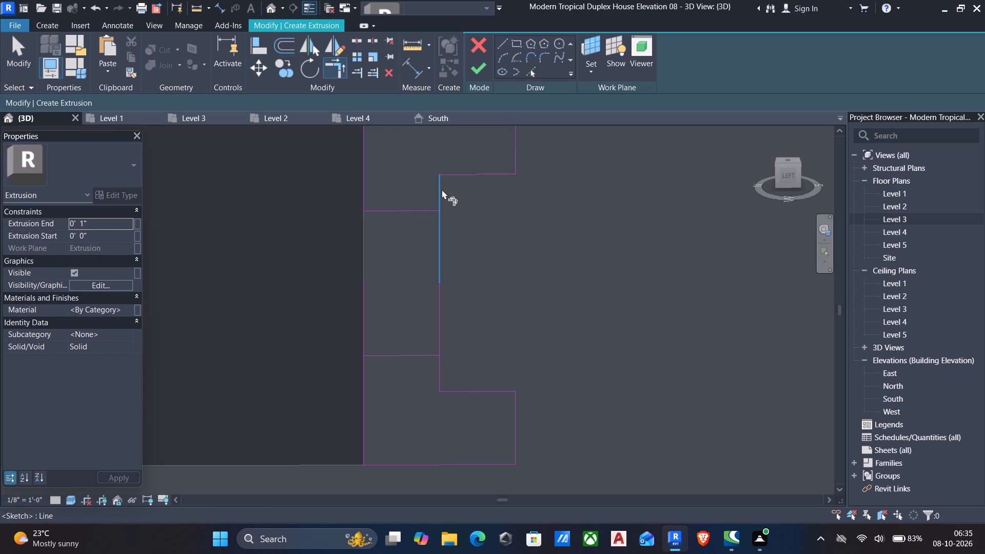
{"action": "left_click", "coordinate": [442, 189]}
{"action": "left_click", "coordinate": [425, 208]}
{"action": "left_click", "coordinate": [443, 367]}
{"action": "left_click", "coordinate": [431, 351]}
{"action": "left_click", "coordinate": [362, 374]}
{"action": "left_click", "coordinate": [384, 355]}
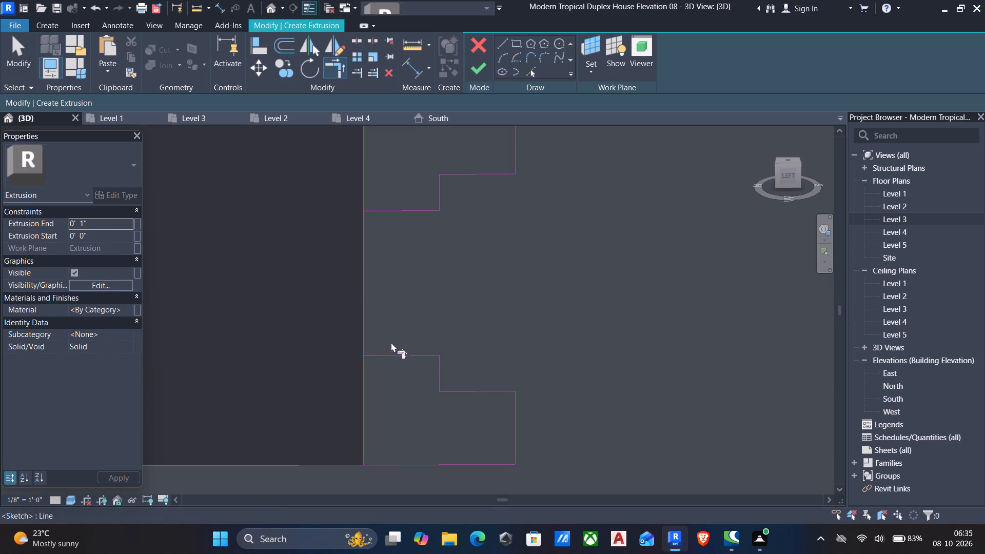
{"action": "key", "text": "Escape"}
{"action": "key", "text": "Escape"}
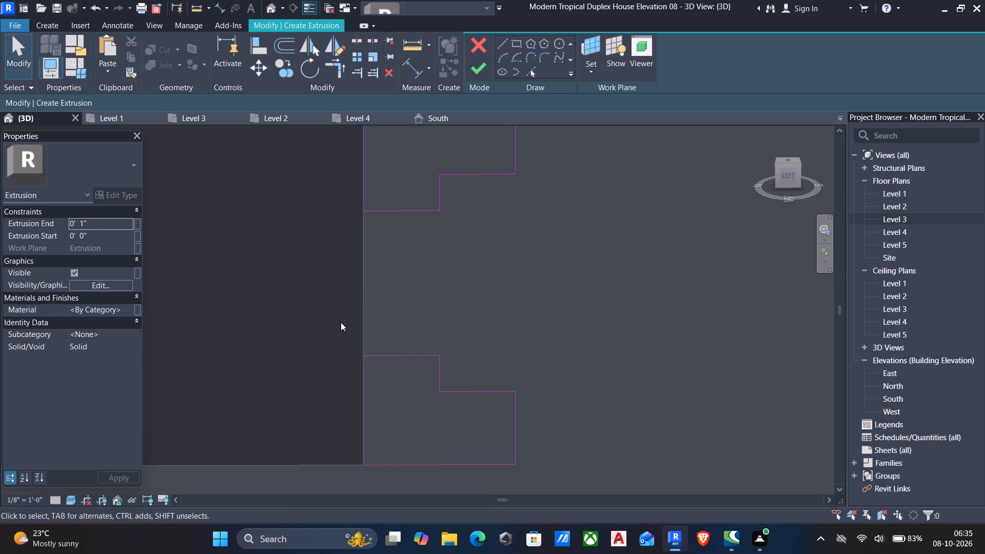
Nudge the top horizontal line of the lower stepped profile upward by about 1/4".
{"action": "left_click_drag", "start_coordinate": [341, 321], "coordinate": [452, 364]}
{"action": "key", "text": "Up"}
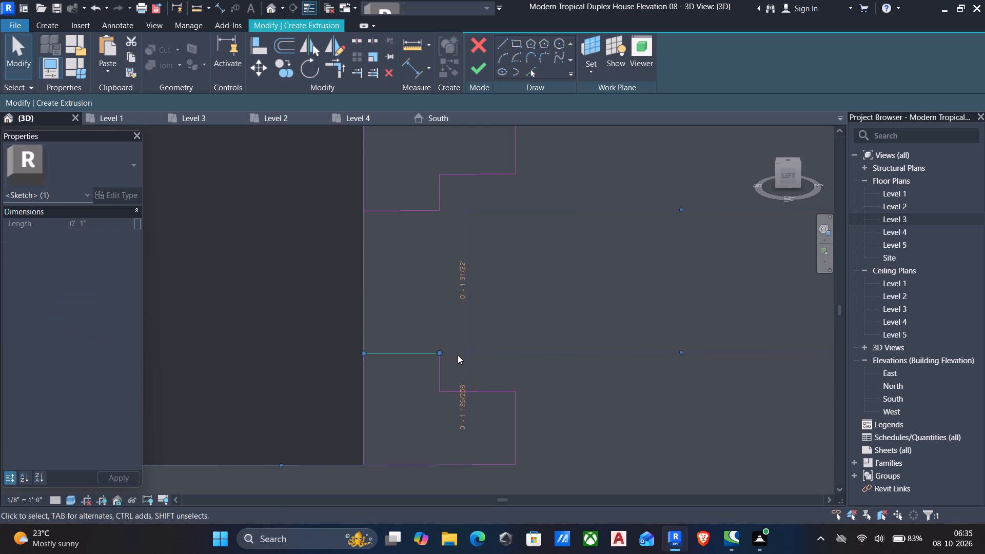
{"action": "key", "text": "Up"}
{"action": "key", "text": "Up"}
{"action": "key", "text": "Up"}
{"action": "key", "text": "Up"}
{"action": "key", "text": "Up"}
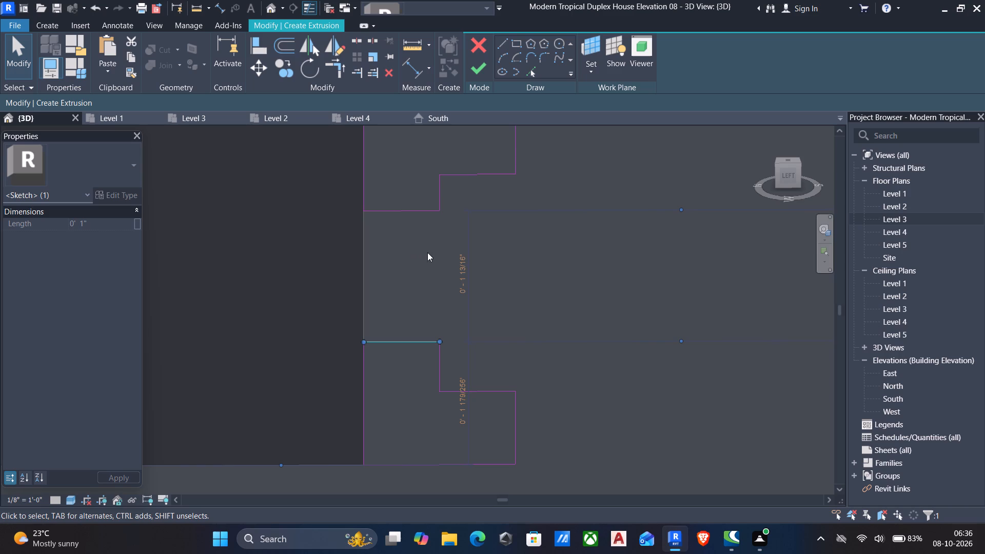
{"action": "key", "text": "Up"}
{"action": "key", "text": "Up"}
Nudge the bottom line of the upper stepped profile down to 3/4" below its step, leaving a 1 1/2" gap between profiles.
{"action": "left_click_drag", "start_coordinate": [356, 196], "coordinate": [480, 251]}
{"action": "key", "text": "Down"}
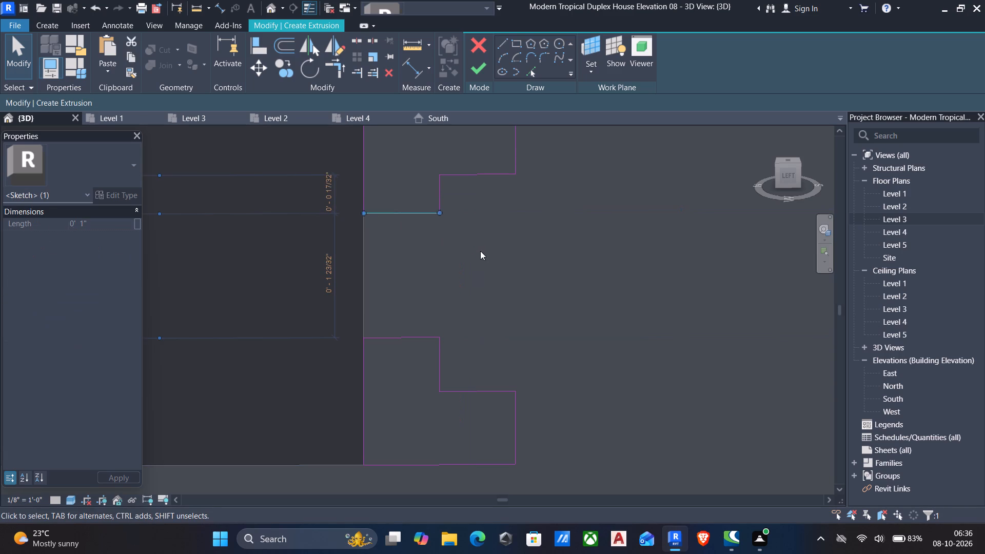
{"action": "key", "text": "Down"}
{"action": "key", "text": "Down"}
{"action": "key", "text": "Down"}
{"action": "key", "text": "Down"}
{"action": "key", "text": "Down"}
{"action": "key", "text": "Down"}
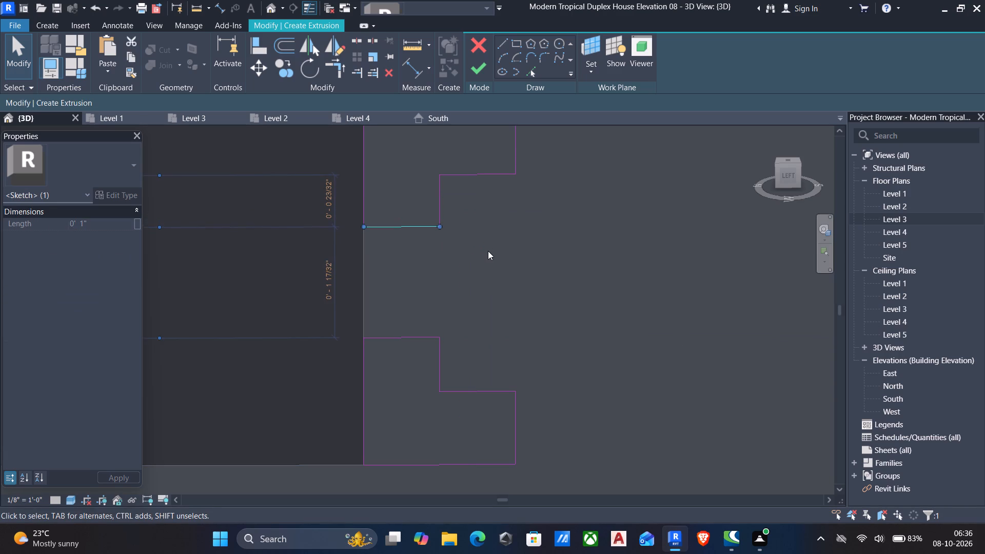
{"action": "key", "text": "Down"}
Fillet the upper profile's outer lower corner with an arc of about 43/64" radius.
{"action": "scroll", "coordinate": [469, 219], "scroll_direction": "down", "scroll_amount": 4}
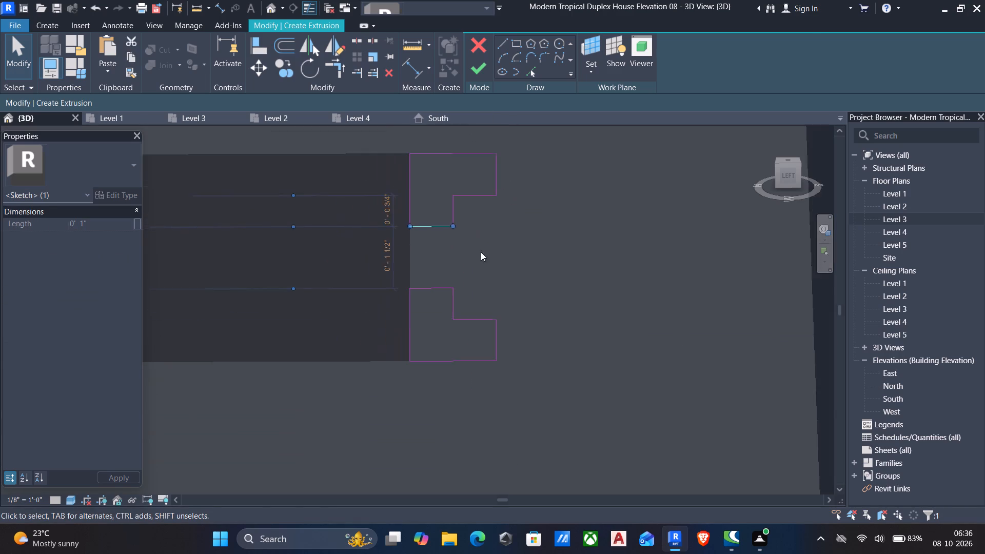
{"action": "middle_click_drag", "start_coordinate": [486, 292], "coordinate": [508, 351]}
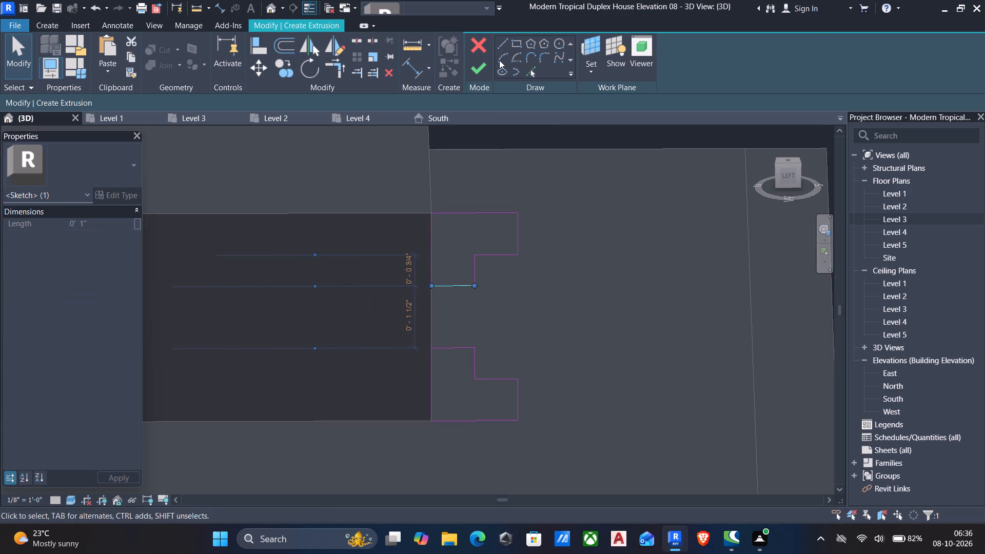
{"action": "left_click", "coordinate": [544, 57]}
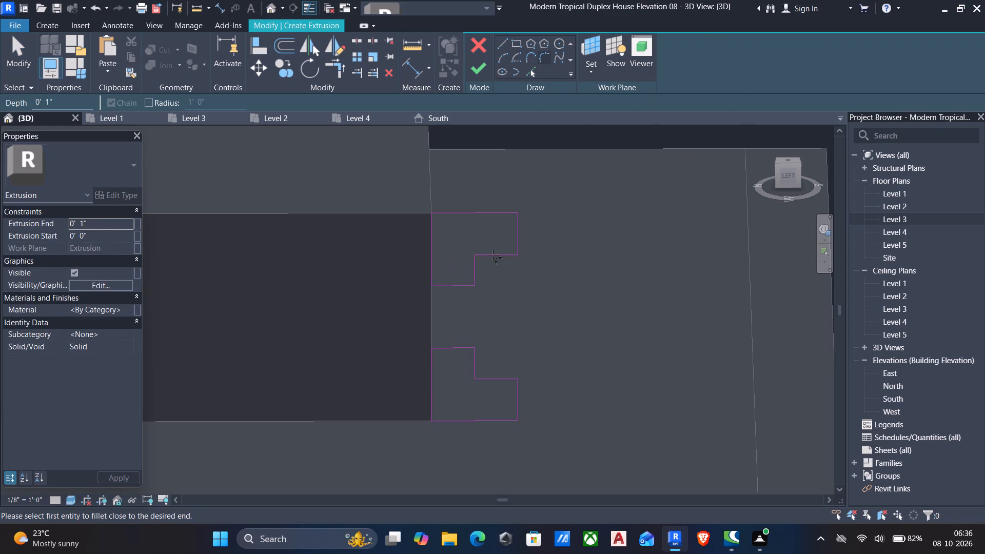
{"action": "scroll", "coordinate": [496, 254], "scroll_direction": "up", "scroll_amount": 5}
{"action": "scroll", "coordinate": [534, 225], "scroll_direction": "up", "scroll_amount": 4}
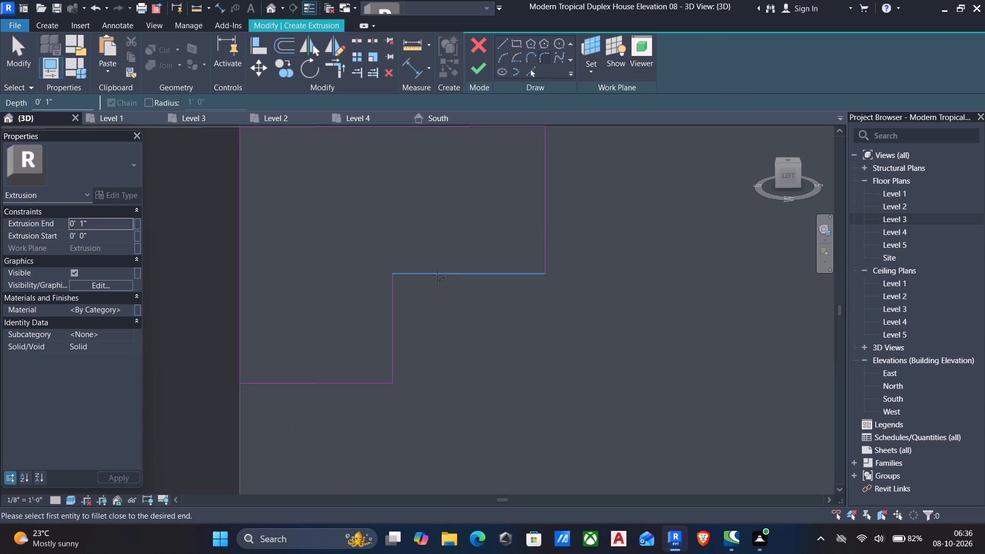
{"action": "left_click", "coordinate": [545, 226]}
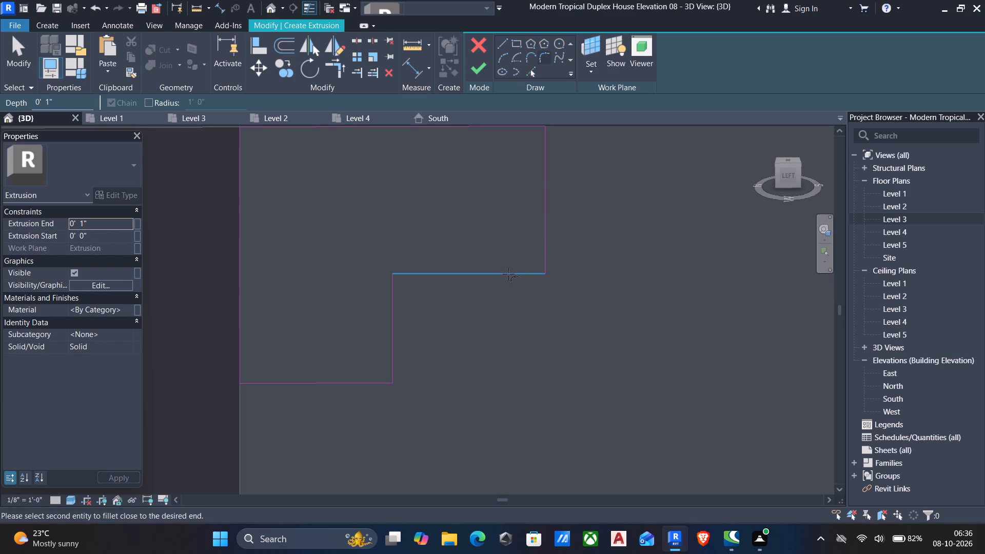
{"action": "left_click", "coordinate": [508, 278]}
{"action": "scroll", "coordinate": [510, 249], "scroll_direction": "up", "scroll_amount": 3}
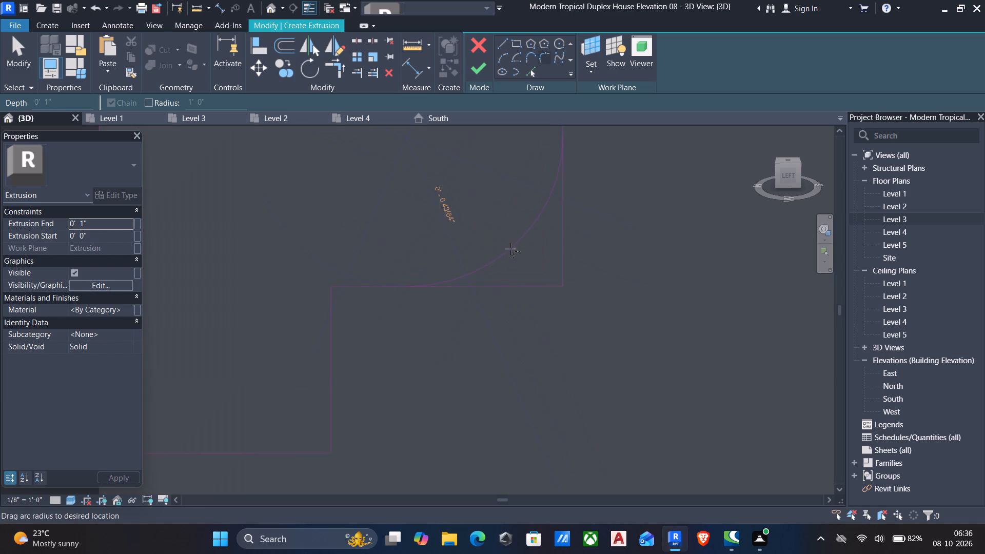
{"action": "left_click", "coordinate": [510, 249]}
Fillet the lower profile's outer upper corner with an arc of about 5/8" radius.
{"action": "scroll", "coordinate": [549, 273], "scroll_direction": "down", "scroll_amount": 7}
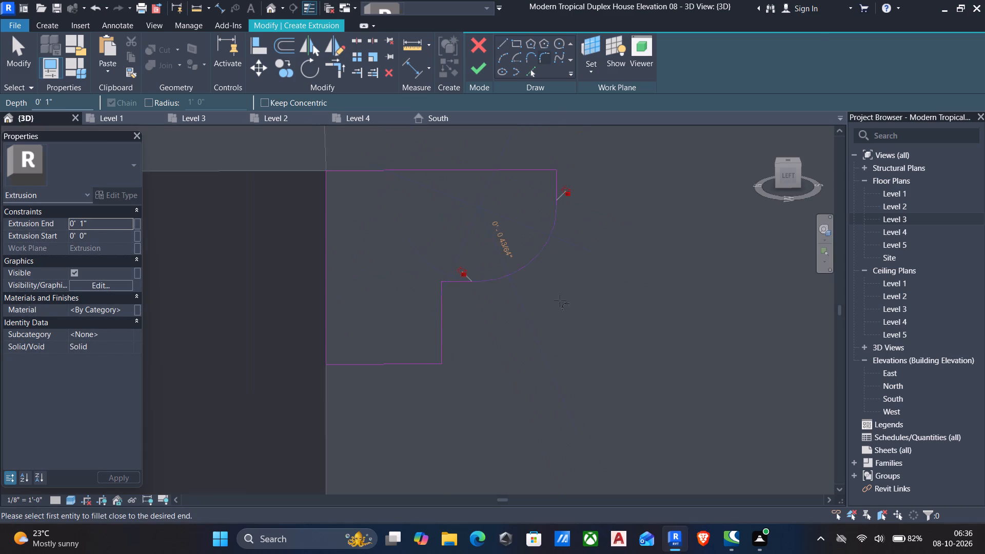
{"action": "scroll", "coordinate": [560, 301], "scroll_direction": "down", "scroll_amount": 3}
{"action": "middle_click_drag", "start_coordinate": [547, 354], "coordinate": [547, 302]}
{"action": "middle_click_drag", "start_coordinate": [549, 358], "coordinate": [553, 284]}
{"action": "scroll", "coordinate": [547, 323], "scroll_direction": "up", "scroll_amount": 5}
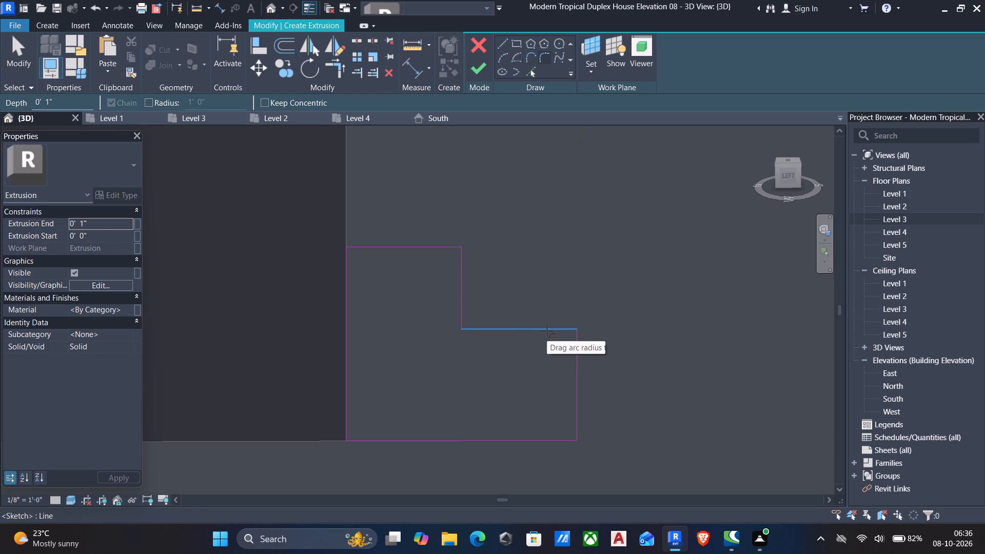
{"action": "left_click", "coordinate": [547, 331]}
{"action": "left_click", "coordinate": [574, 351]}
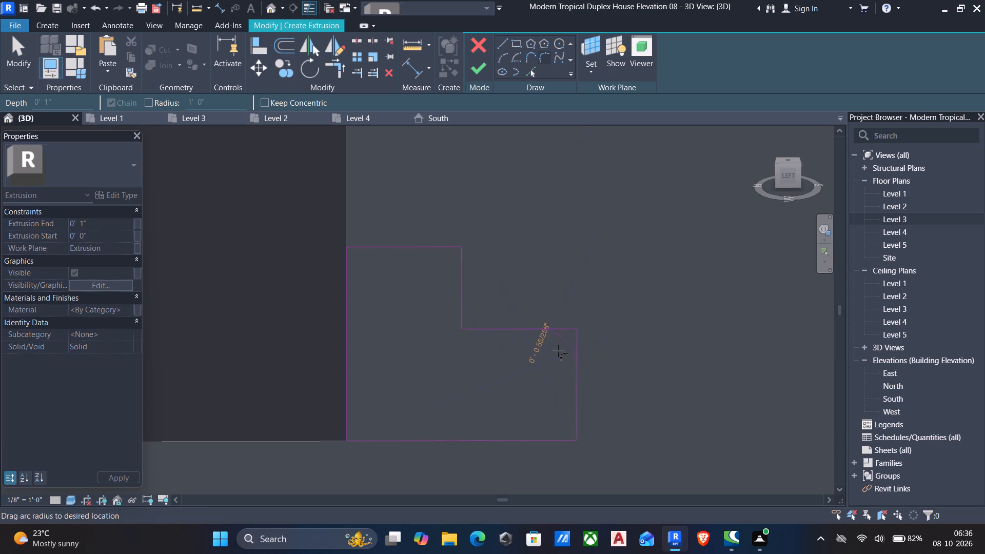
{"action": "scroll", "coordinate": [551, 353], "scroll_direction": "up", "scroll_amount": 4}
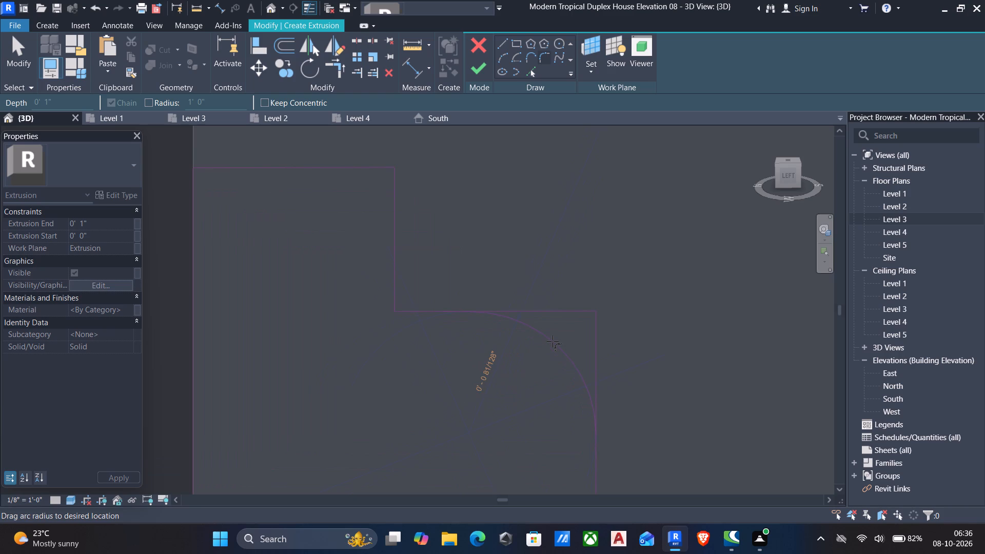
{"action": "left_click", "coordinate": [553, 341]}
Fillet the top corner of the lower profile's inner step with a 1/2" radius arc.
{"action": "scroll", "coordinate": [551, 327], "scroll_direction": "down", "scroll_amount": 6}
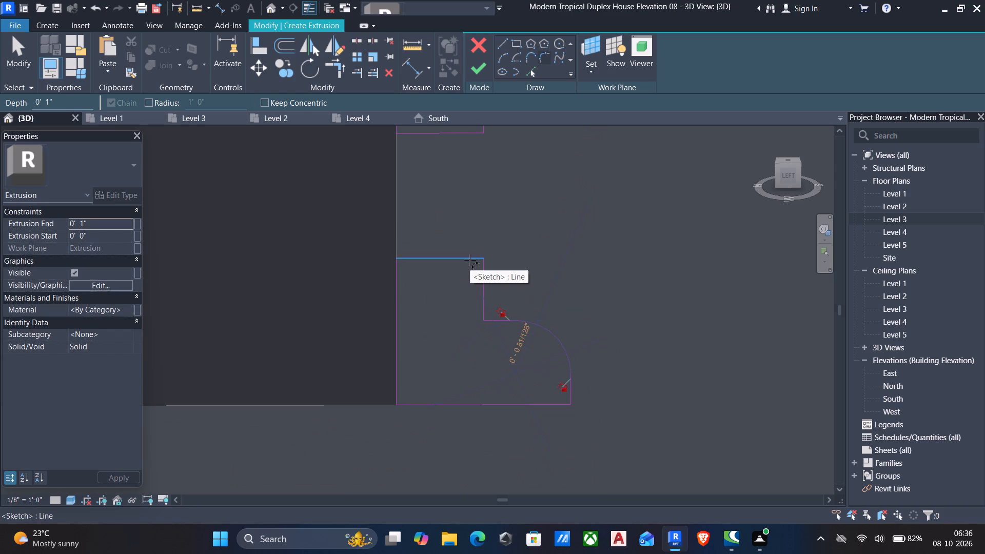
{"action": "left_click", "coordinate": [470, 260]}
{"action": "left_click", "coordinate": [480, 279]}
{"action": "scroll", "coordinate": [479, 279], "scroll_direction": "up", "scroll_amount": 5}
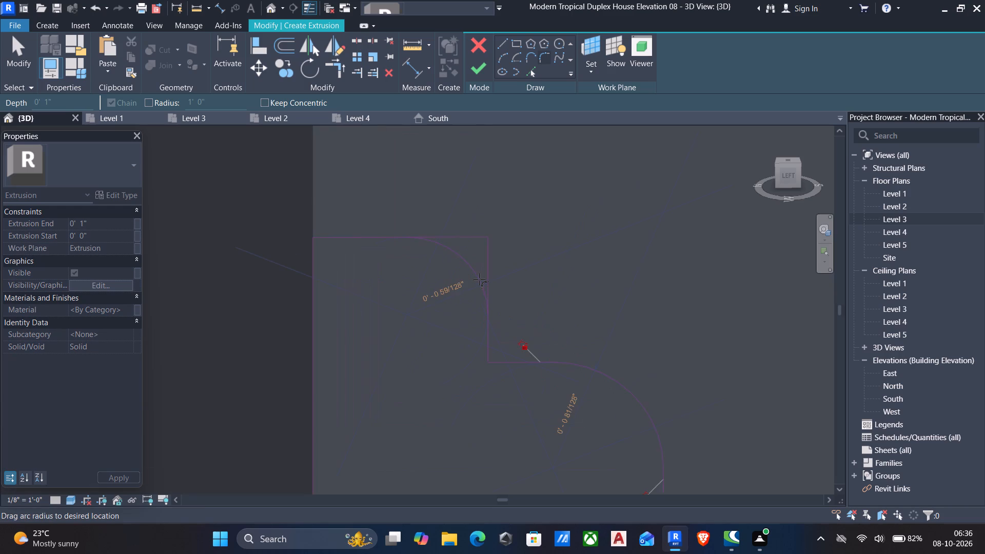
{"action": "scroll", "coordinate": [479, 279], "scroll_direction": "up", "scroll_amount": 4}
{"action": "left_click", "coordinate": [469, 270]}
Fillet the bottom corner of the upper profile's inner step with a 5/8" radius arc.
{"action": "scroll", "coordinate": [472, 284], "scroll_direction": "down", "scroll_amount": 10}
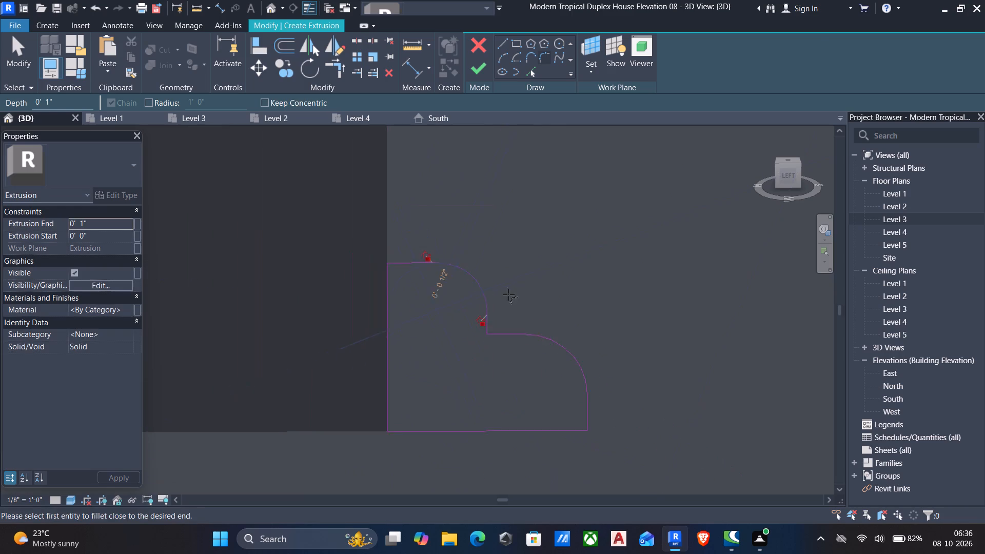
{"action": "scroll", "coordinate": [508, 294], "scroll_direction": "down", "scroll_amount": 3}
{"action": "middle_click_drag", "start_coordinate": [521, 334], "coordinate": [537, 429]}
{"action": "scroll", "coordinate": [542, 332], "scroll_direction": "up", "scroll_amount": 6}
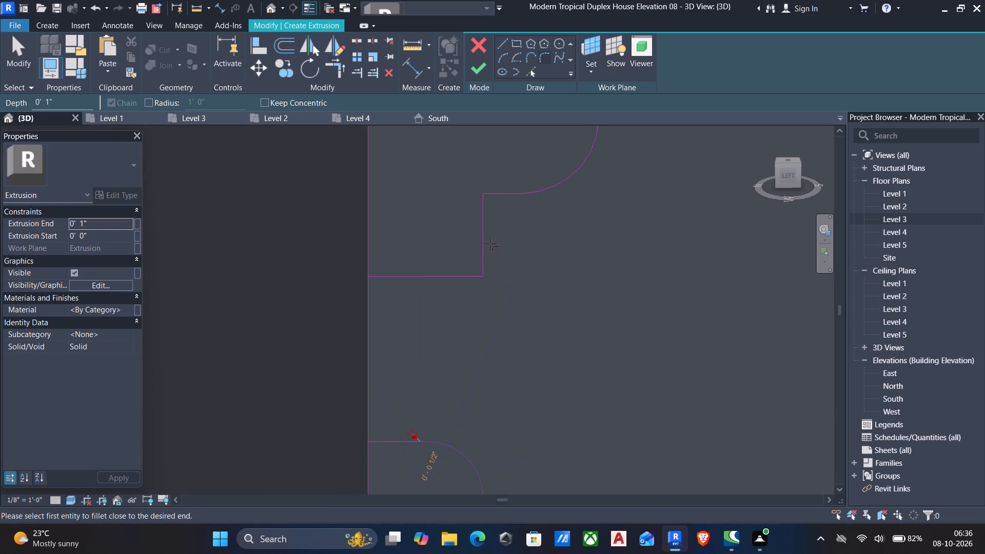
{"action": "left_click", "coordinate": [486, 242]}
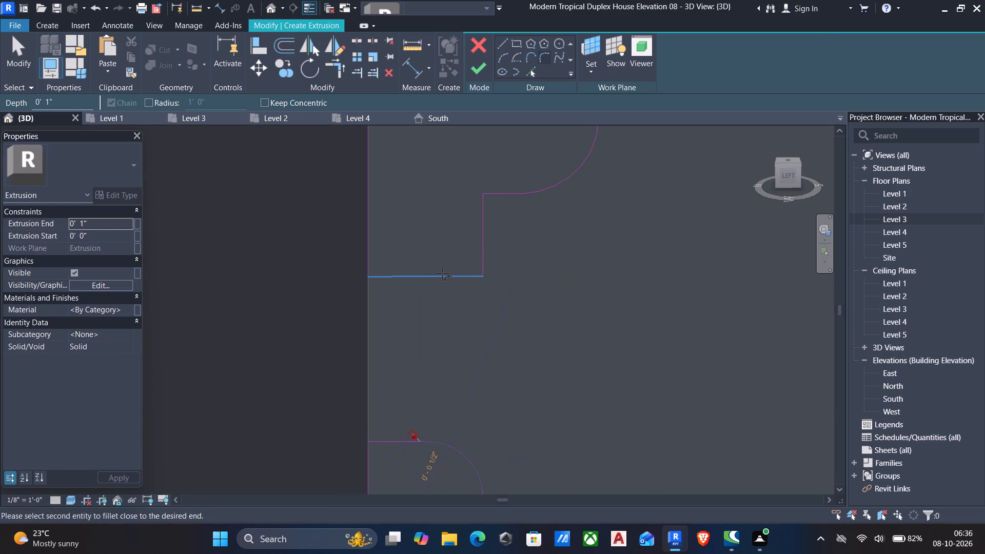
{"action": "left_click", "coordinate": [442, 273]}
{"action": "scroll", "coordinate": [455, 265], "scroll_direction": "up", "scroll_amount": 11}
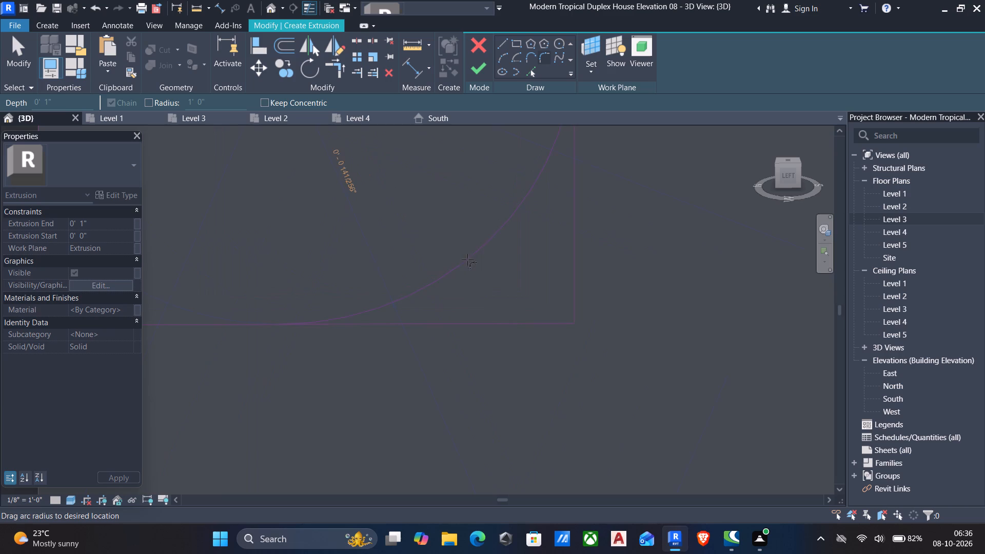
{"action": "left_click", "coordinate": [454, 250]}
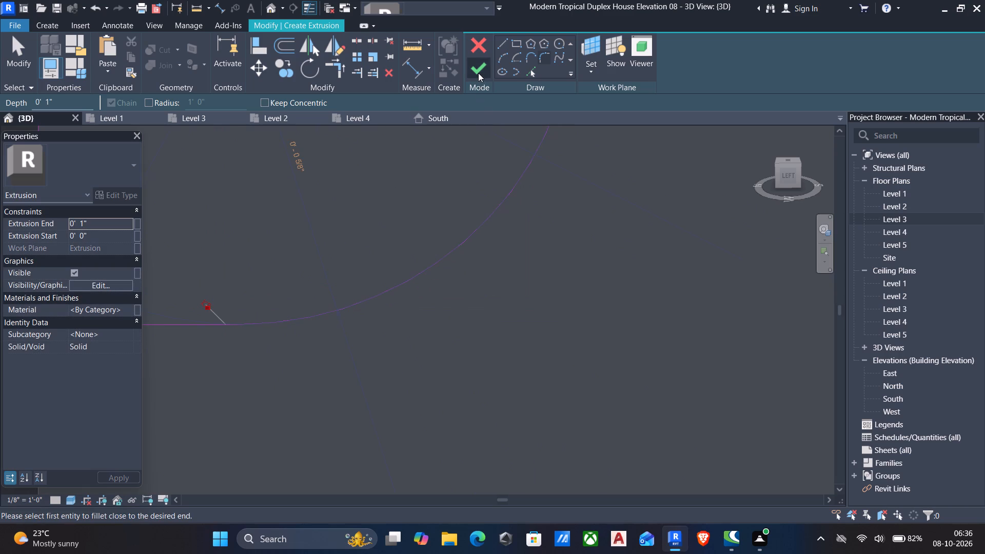
Finish the rounded profile sketch as a 1" deep moulding extrusion.
{"action": "left_click", "coordinate": [478, 73]}
Align the rounded moulding extrusion's end with the far end face of the projection so it spans the full front edge.
{"action": "scroll", "coordinate": [485, 239], "scroll_direction": "down", "scroll_amount": 13}
{"action": "scroll", "coordinate": [498, 281], "scroll_direction": "up", "scroll_amount": 1}
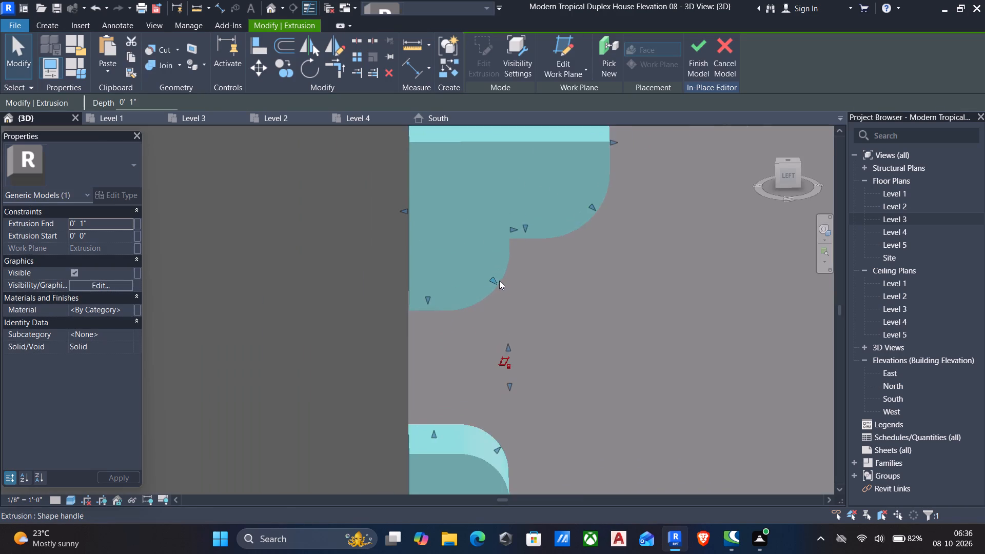
{"action": "scroll", "coordinate": [502, 281], "scroll_direction": "down", "scroll_amount": 11}
{"action": "scroll", "coordinate": [540, 302], "scroll_direction": "down", "scroll_amount": 2}
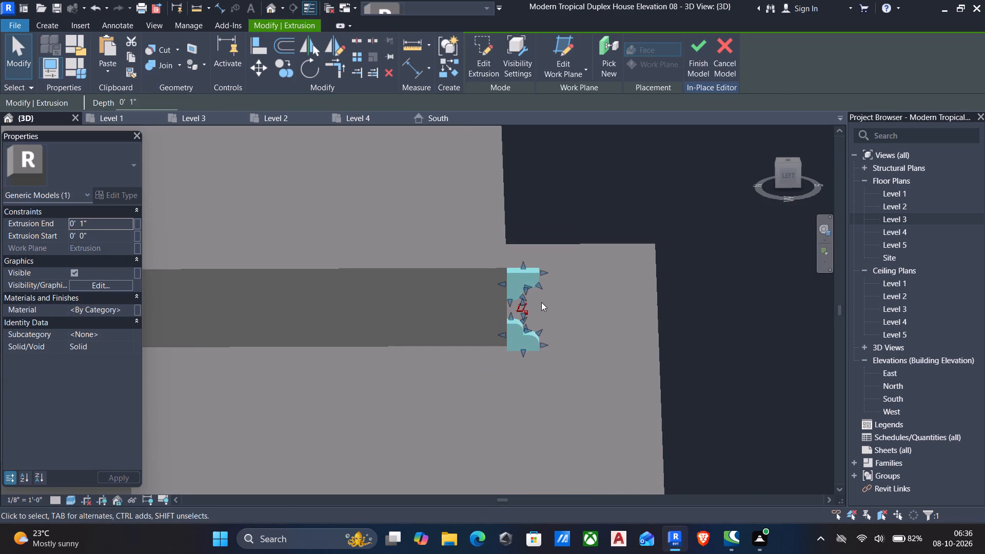
{"action": "middle_click_drag", "start_coordinate": [538, 303], "coordinate": [402, 291], "text": "shift"}
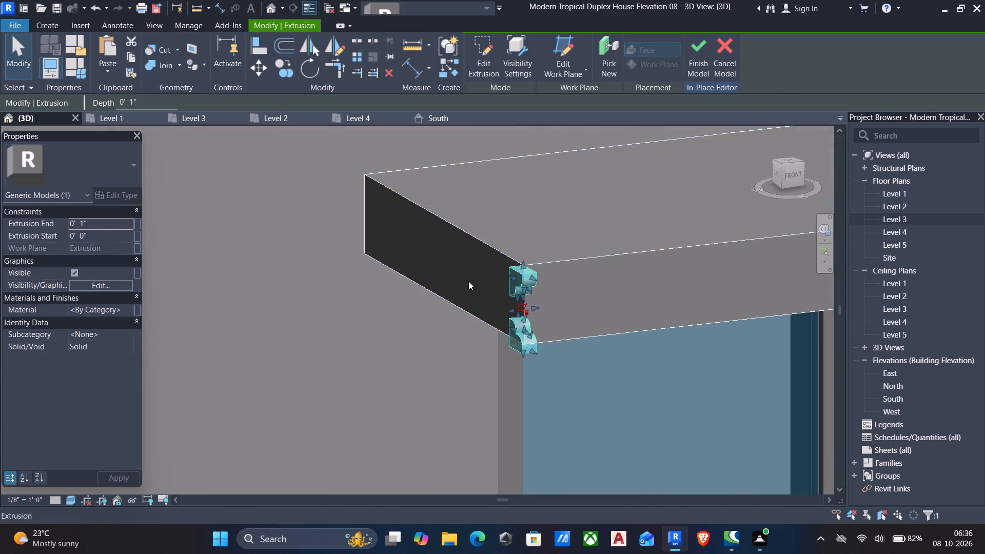
{"action": "scroll", "coordinate": [523, 279], "scroll_direction": "down", "scroll_amount": 5}
{"action": "middle_click_drag", "start_coordinate": [570, 310], "coordinate": [392, 316]}
{"action": "scroll", "coordinate": [413, 303], "scroll_direction": "down", "scroll_amount": 4}
{"action": "scroll", "coordinate": [501, 312], "scroll_direction": "down", "scroll_amount": 1}
{"action": "middle_click_drag", "start_coordinate": [501, 312], "coordinate": [499, 312], "text": "shift"}
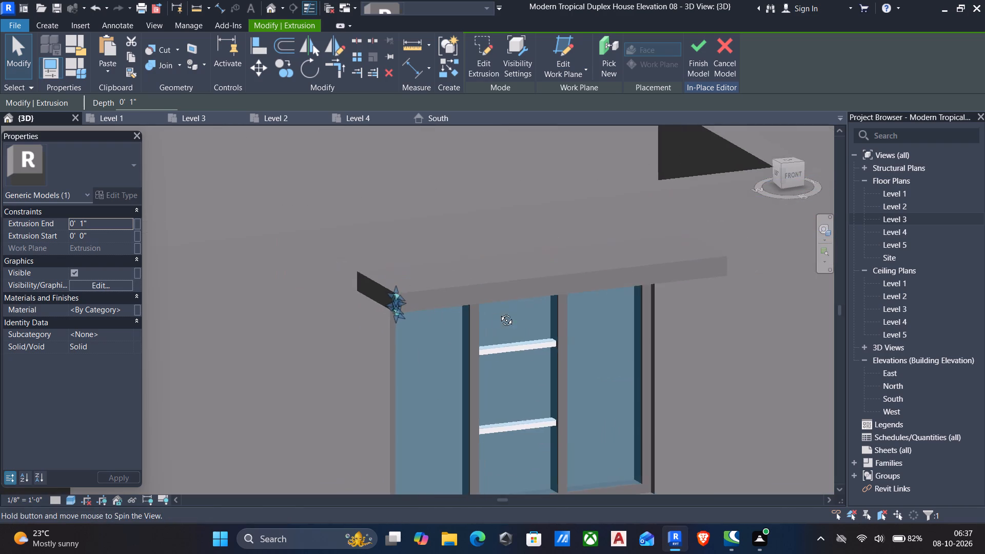
{"action": "middle_click_drag", "start_coordinate": [499, 312], "coordinate": [467, 308], "text": "shift"}
{"action": "scroll", "coordinate": [473, 305], "scroll_direction": "up", "scroll_amount": 5}
{"action": "scroll", "coordinate": [477, 304], "scroll_direction": "down", "scroll_amount": 5}
{"action": "middle_click_drag", "start_coordinate": [460, 302], "coordinate": [349, 288]}
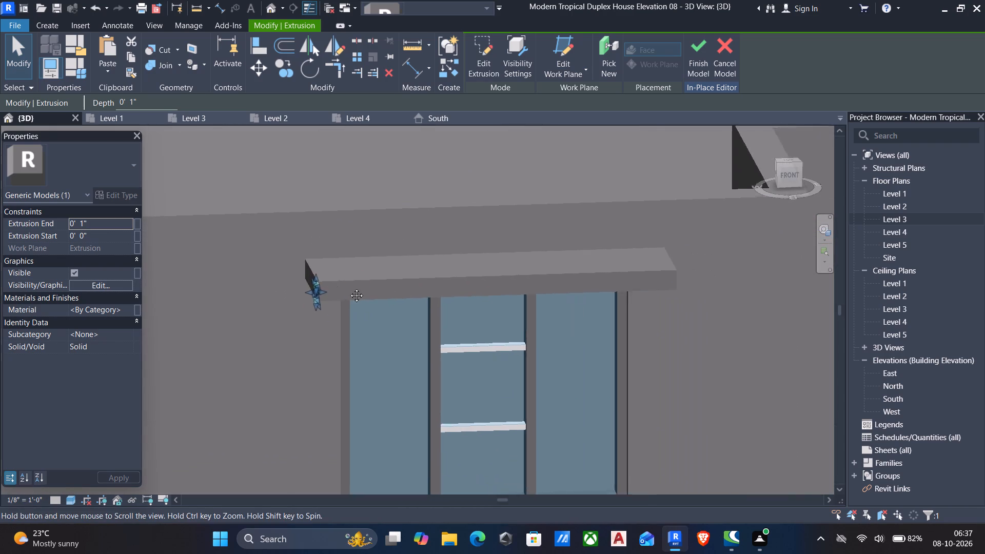
{"action": "middle_click_drag", "start_coordinate": [349, 288], "coordinate": [313, 281]}
{"action": "key", "text": "a"}
{"action": "key", "text": "l"}
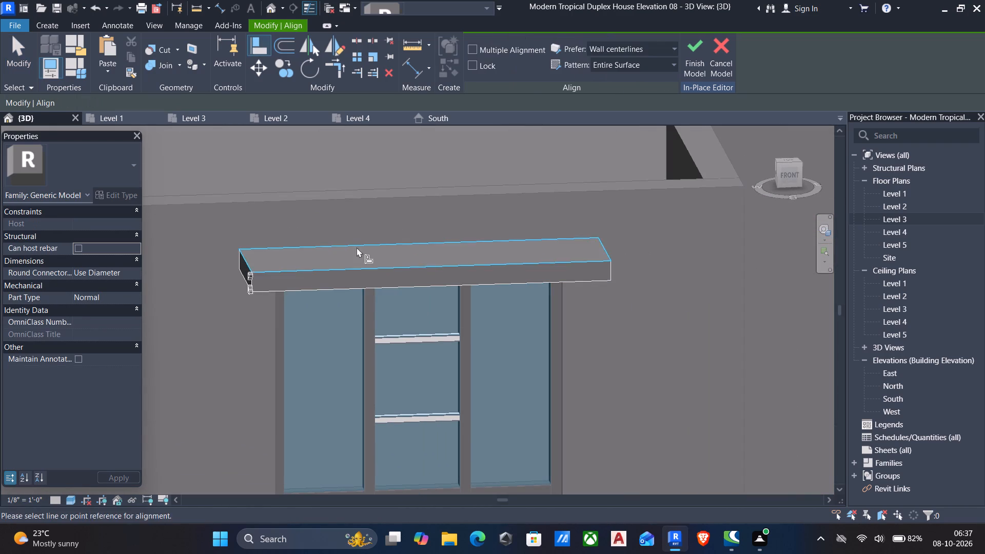
{"action": "scroll", "coordinate": [482, 261], "scroll_direction": "down", "scroll_amount": 4}
{"action": "middle_click_drag", "start_coordinate": [480, 262], "coordinate": [424, 274], "text": "shift"}
{"action": "scroll", "coordinate": [581, 315], "scroll_direction": "up", "scroll_amount": 2}
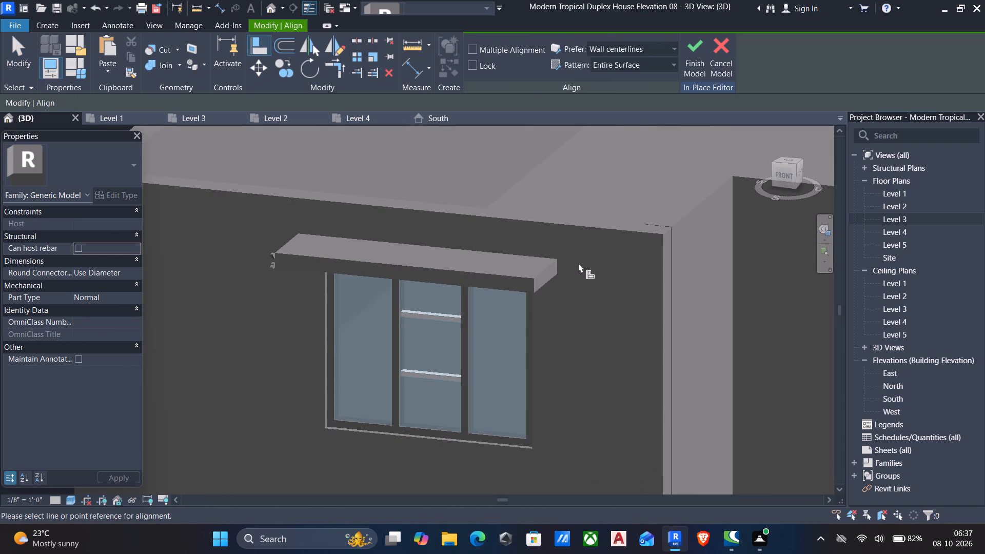
{"action": "left_click", "coordinate": [545, 273]}
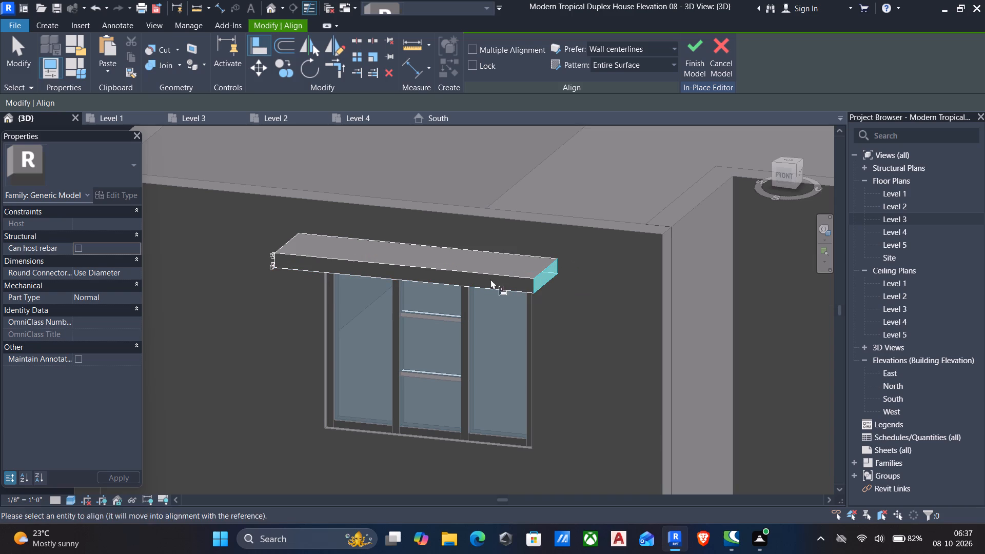
{"action": "scroll", "coordinate": [273, 261], "scroll_direction": "up", "scroll_amount": 4}
{"action": "left_click", "coordinate": [274, 252]}
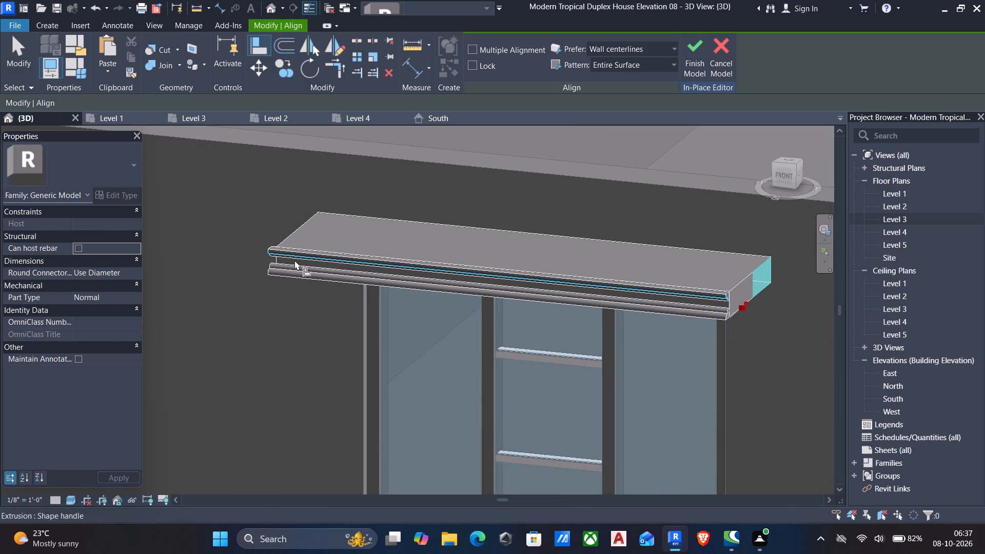
Examine the stepped moulding profiles along the projection's front edge and at both of its ends.
{"action": "scroll", "coordinate": [308, 271], "scroll_direction": "down", "scroll_amount": 6}
{"action": "middle_click_drag", "start_coordinate": [310, 278], "coordinate": [458, 210], "text": "shift"}
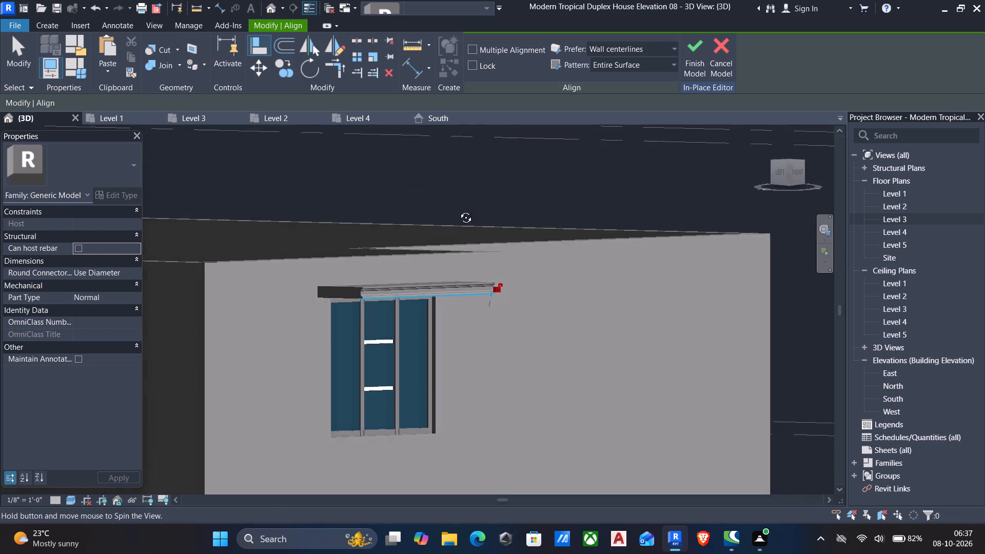
{"action": "middle_click_drag", "start_coordinate": [458, 210], "coordinate": [508, 246], "text": "shift"}
{"action": "scroll", "coordinate": [463, 306], "scroll_direction": "up", "scroll_amount": 6}
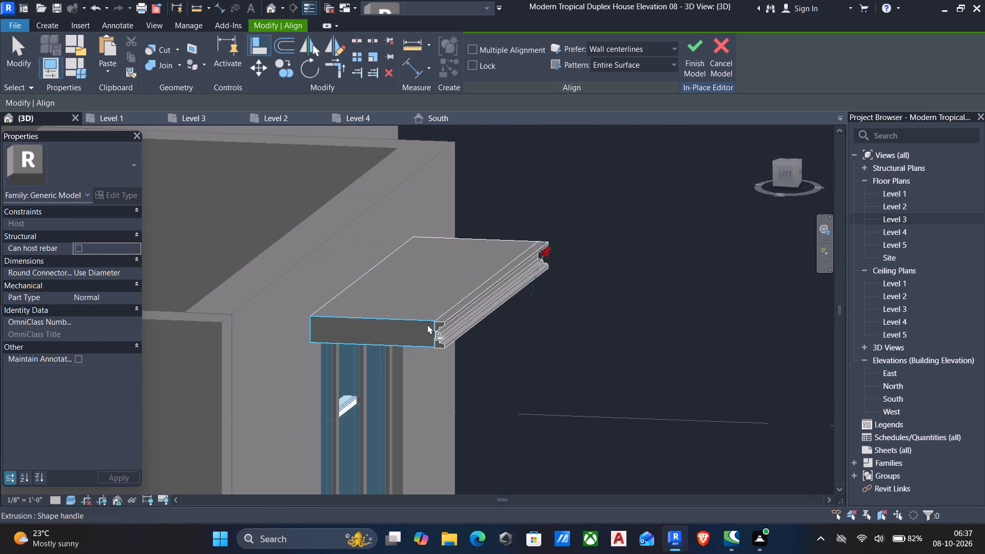
{"action": "scroll", "coordinate": [427, 324], "scroll_direction": "up", "scroll_amount": 6}
{"action": "key", "text": "Escape"}
{"action": "scroll", "coordinate": [467, 303], "scroll_direction": "down", "scroll_amount": 3}
{"action": "scroll", "coordinate": [463, 313], "scroll_direction": "up", "scroll_amount": 6}
{"action": "scroll", "coordinate": [463, 314], "scroll_direction": "down", "scroll_amount": 4}
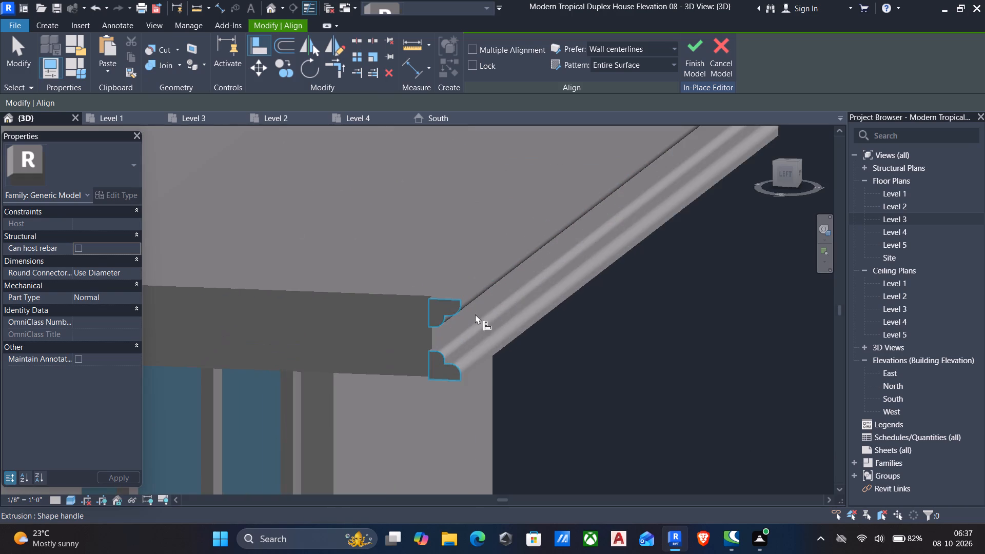
{"action": "scroll", "coordinate": [475, 314], "scroll_direction": "down", "scroll_amount": 1}
{"action": "middle_click_drag", "start_coordinate": [475, 315], "coordinate": [385, 290], "text": "shift"}
{"action": "scroll", "coordinate": [391, 283], "scroll_direction": "down", "scroll_amount": 6}
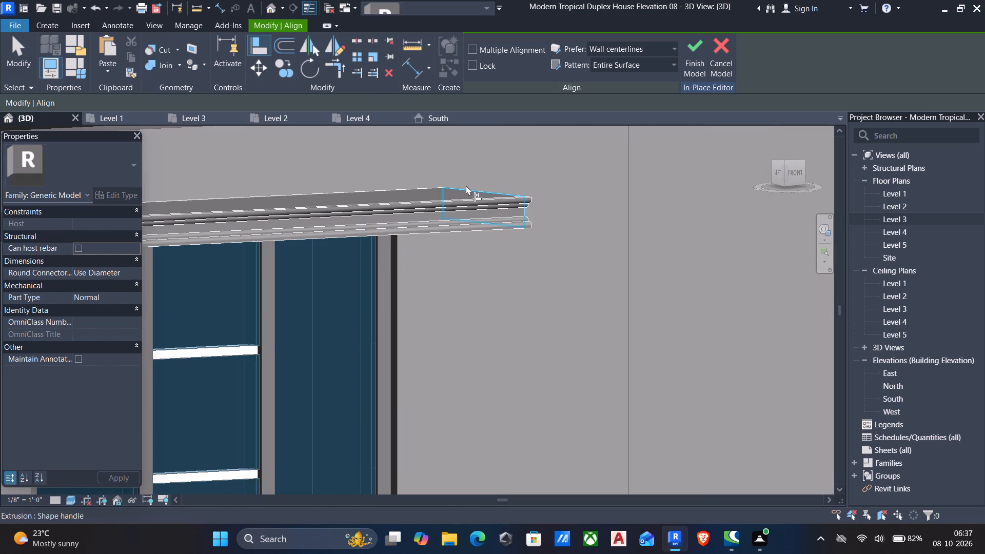
{"action": "scroll", "coordinate": [466, 182], "scroll_direction": "up", "scroll_amount": 5}
{"action": "scroll", "coordinate": [559, 239], "scroll_direction": "up", "scroll_amount": 5}
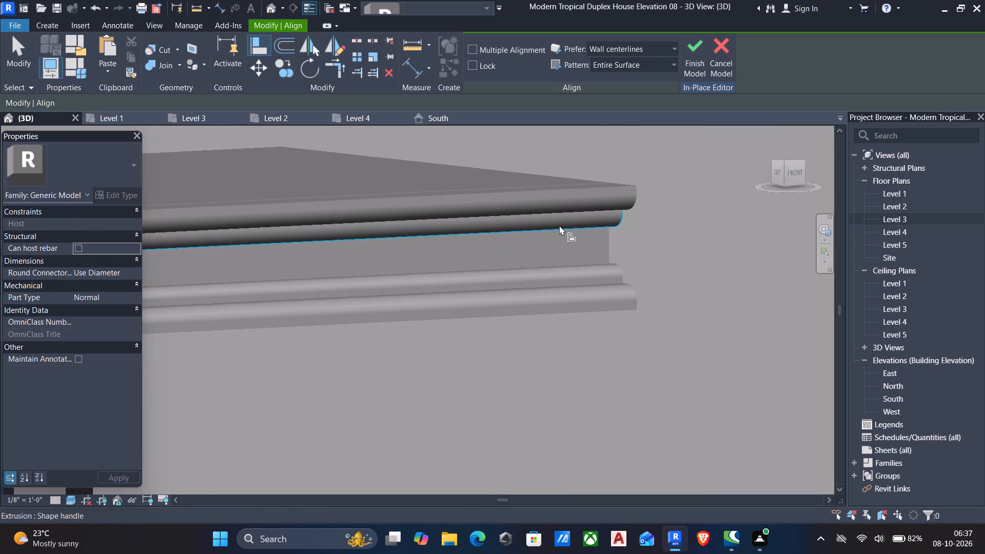
{"action": "key", "text": "Escape"}
{"action": "scroll", "coordinate": [599, 206], "scroll_direction": "up", "scroll_amount": 6}
{"action": "scroll", "coordinate": [622, 204], "scroll_direction": "down", "scroll_amount": 3}
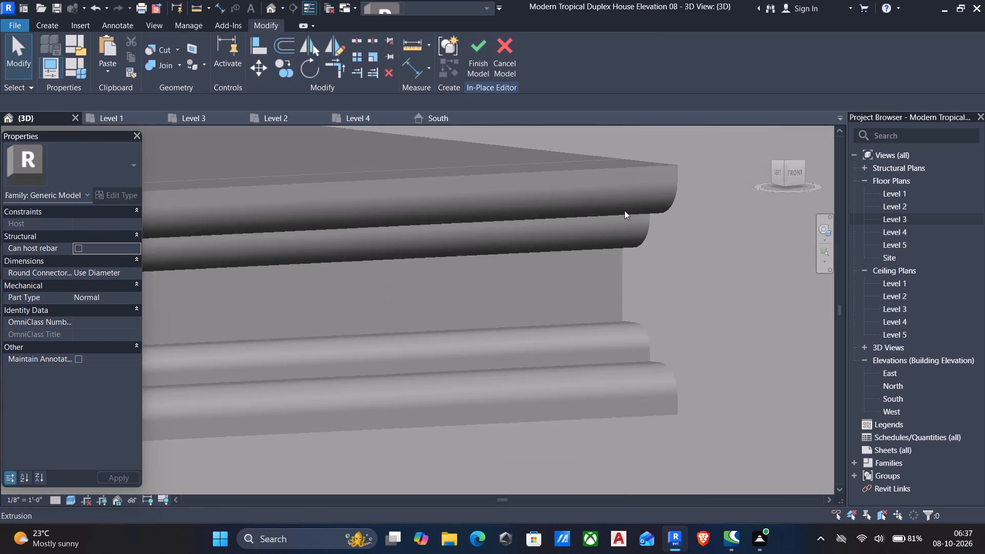
{"action": "scroll", "coordinate": [624, 210], "scroll_direction": "down", "scroll_amount": 4}
{"action": "scroll", "coordinate": [667, 276], "scroll_direction": "up", "scroll_amount": 7}
{"action": "scroll", "coordinate": [672, 287], "scroll_direction": "down", "scroll_amount": 7}
{"action": "scroll", "coordinate": [672, 287], "scroll_direction": "up", "scroll_amount": 1}
{"action": "scroll", "coordinate": [672, 287], "scroll_direction": "down", "scroll_amount": 6}
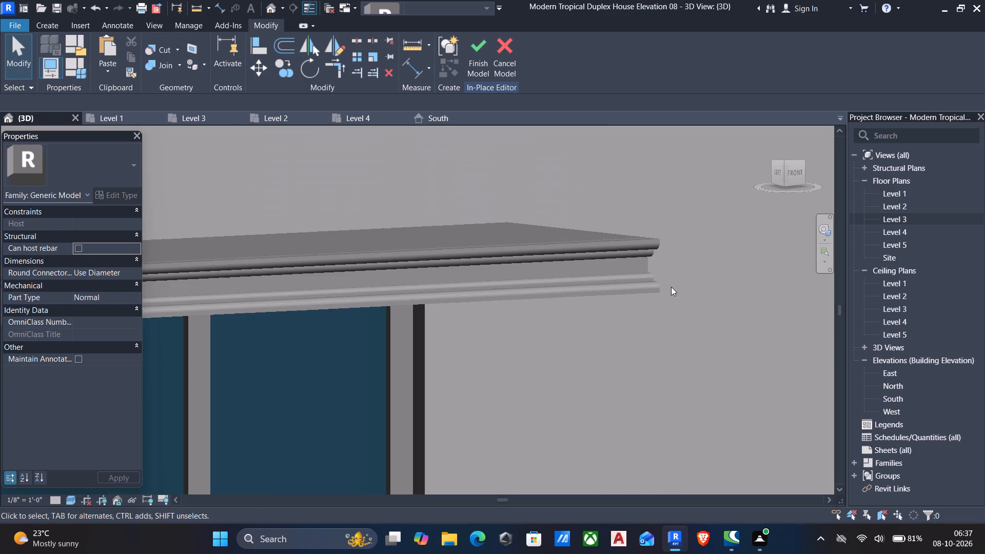
{"action": "scroll", "coordinate": [671, 287], "scroll_direction": "down", "scroll_amount": 8}
{"action": "middle_click_drag", "start_coordinate": [645, 311], "coordinate": [535, 321], "text": "shift"}
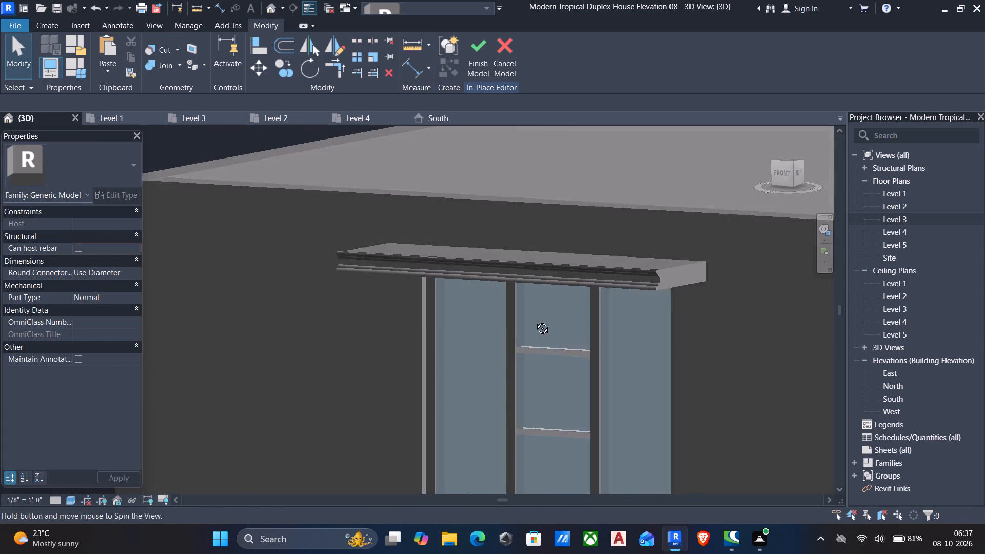
{"action": "middle_click_drag", "start_coordinate": [535, 321], "coordinate": [676, 311], "text": "shift"}
{"action": "scroll", "coordinate": [676, 311], "scroll_direction": "up", "scroll_amount": 6}
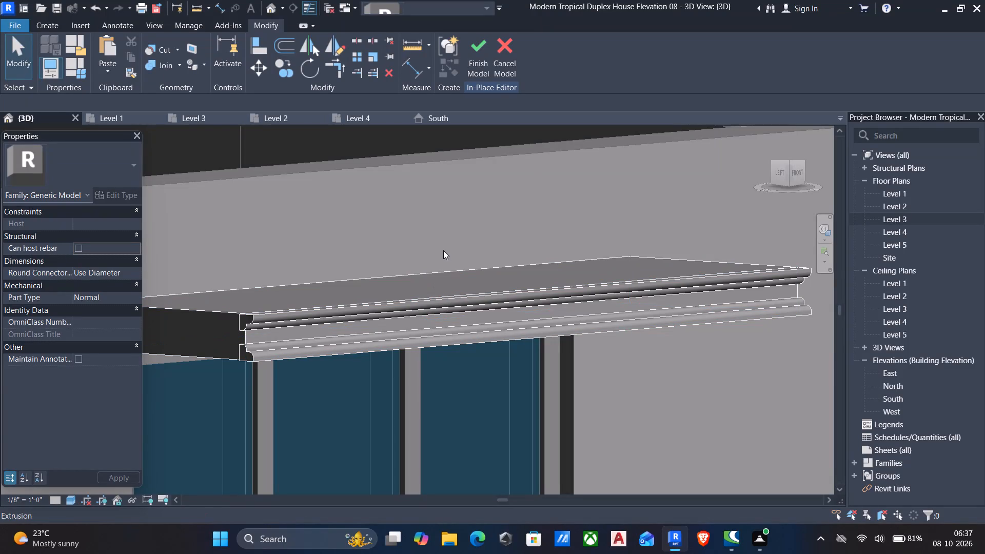
{"action": "scroll", "coordinate": [443, 243], "scroll_direction": "down", "scroll_amount": 3}
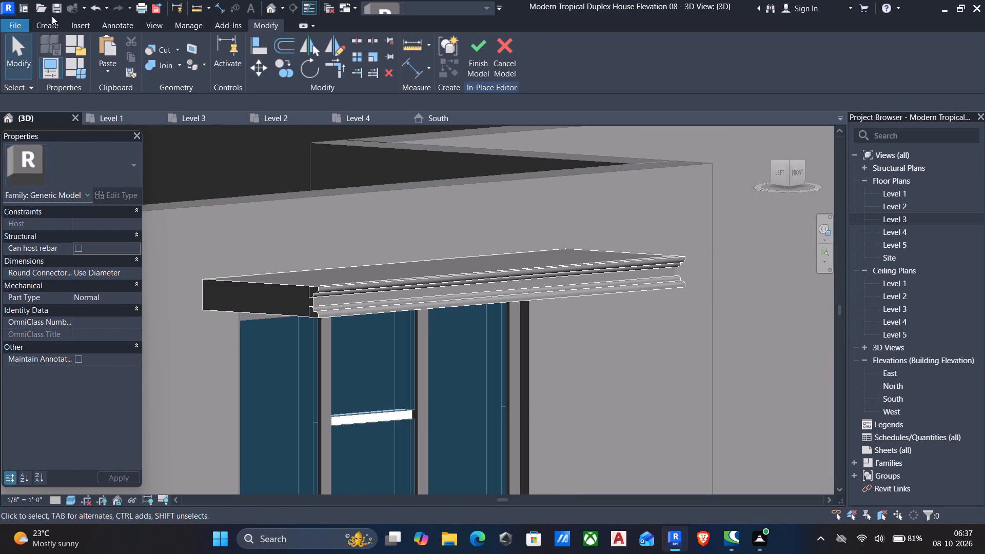
Start a new extrusion with the front face of the upper-floor window's 9" wall picked as its work plane.
{"action": "left_click", "coordinate": [46, 22]}
{"action": "left_click", "coordinate": [107, 45]}
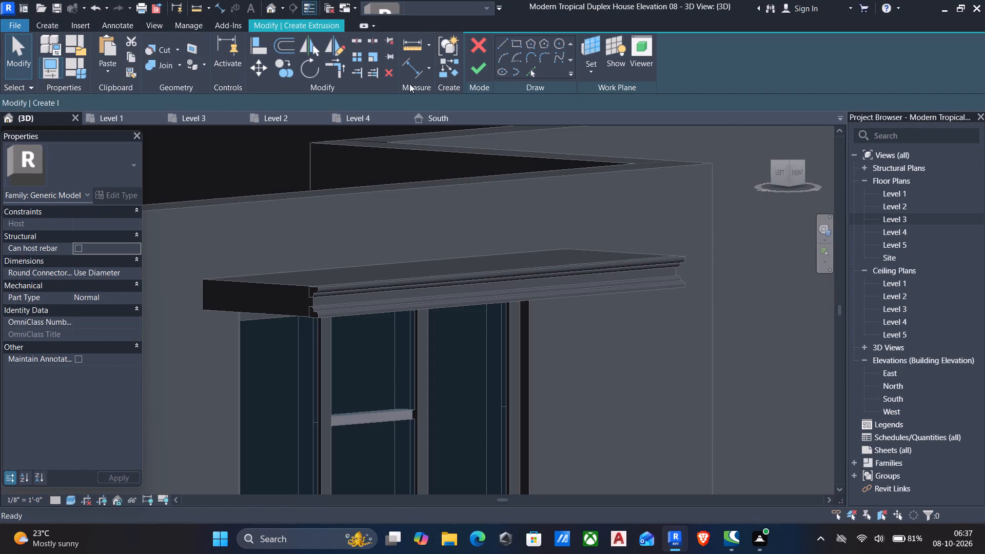
{"action": "left_click", "coordinate": [588, 72]}
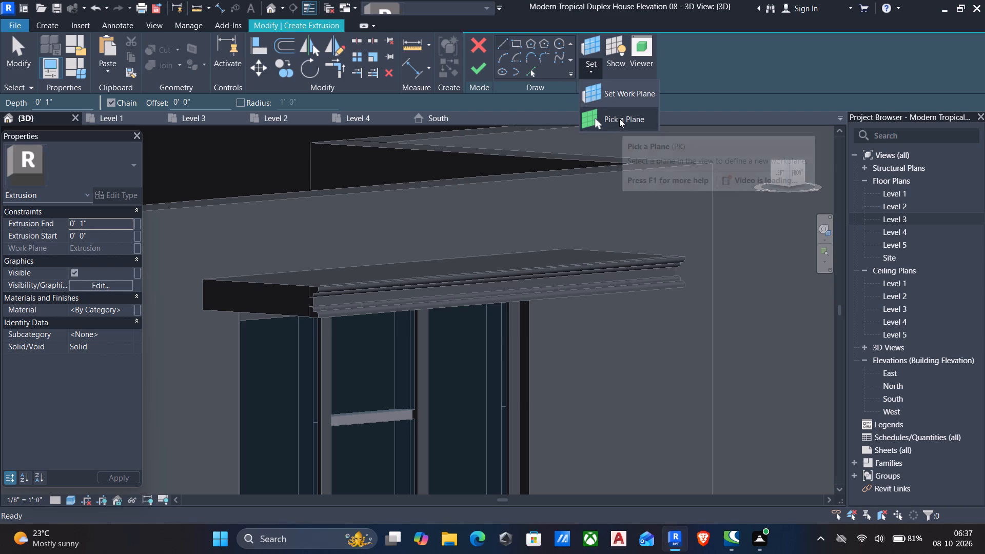
{"action": "left_click", "coordinate": [619, 117]}
{"action": "scroll", "coordinate": [698, 281], "scroll_direction": "down", "scroll_amount": 5}
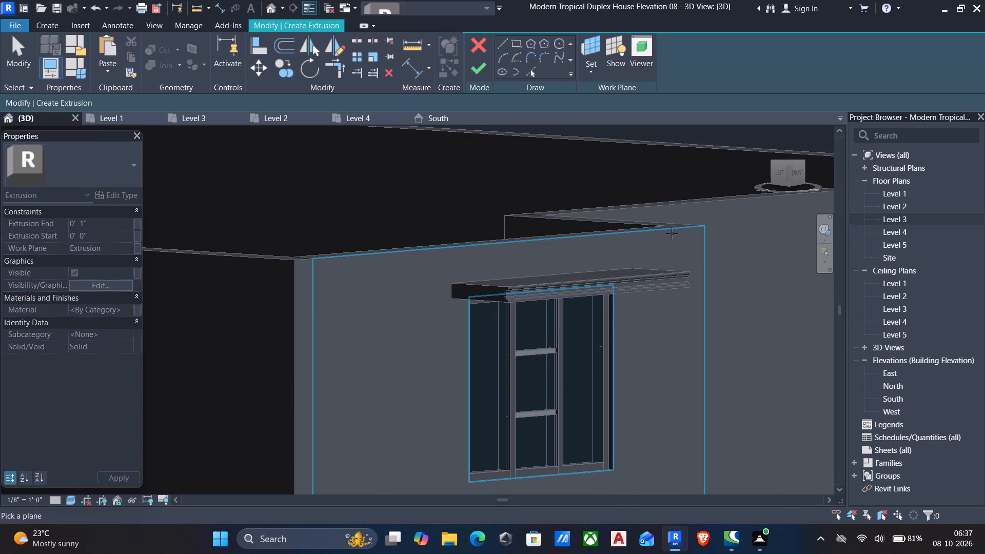
{"action": "left_click", "coordinate": [672, 233]}
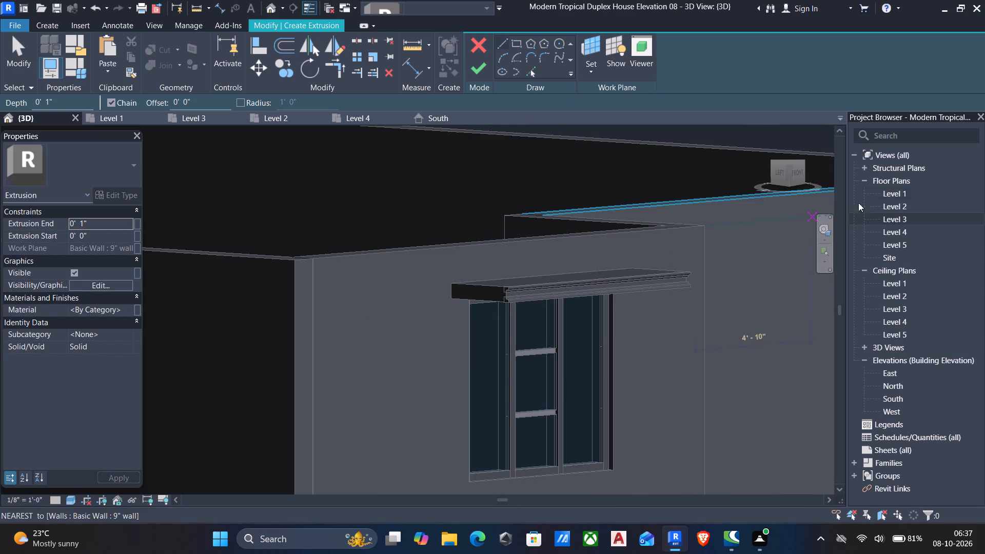
Sketch a 23'-0" high rectangle from the top corner of the window wall down to the bottom corner of the ground-floor frame.
{"action": "left_click", "coordinate": [797, 175]}
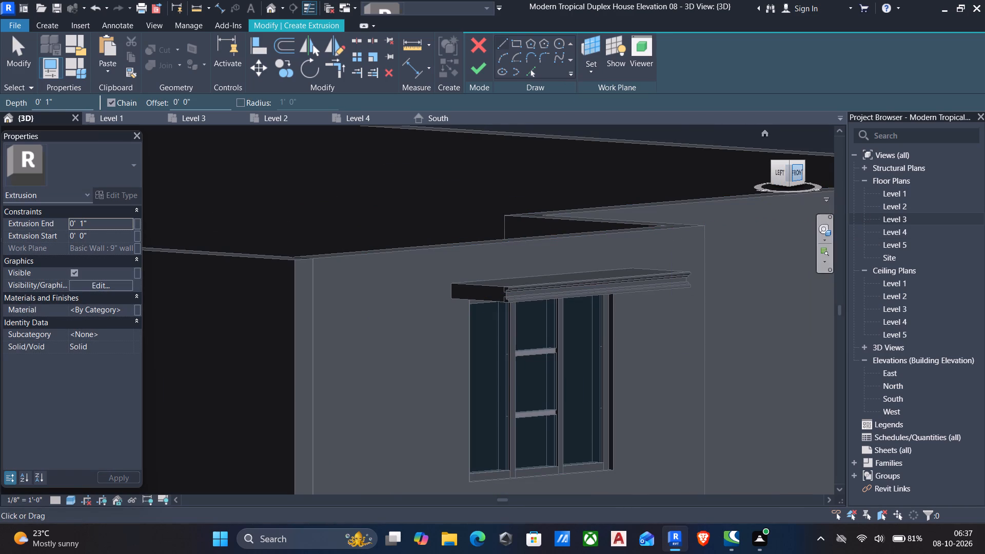
{"action": "scroll", "coordinate": [284, 293], "scroll_direction": "up", "scroll_amount": 5}
{"action": "scroll", "coordinate": [432, 290], "scroll_direction": "up", "scroll_amount": 8}
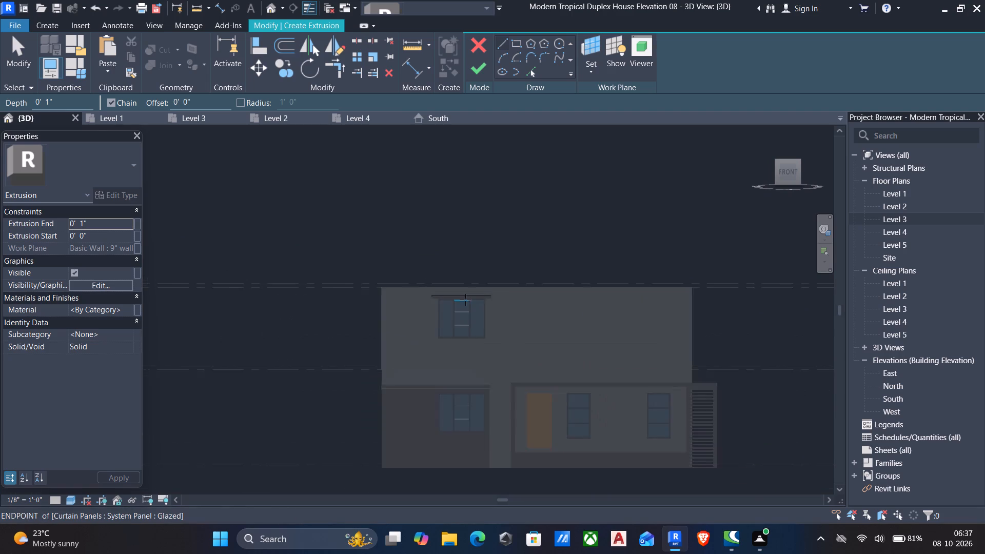
{"action": "scroll", "coordinate": [465, 300], "scroll_direction": "up", "scroll_amount": 3}
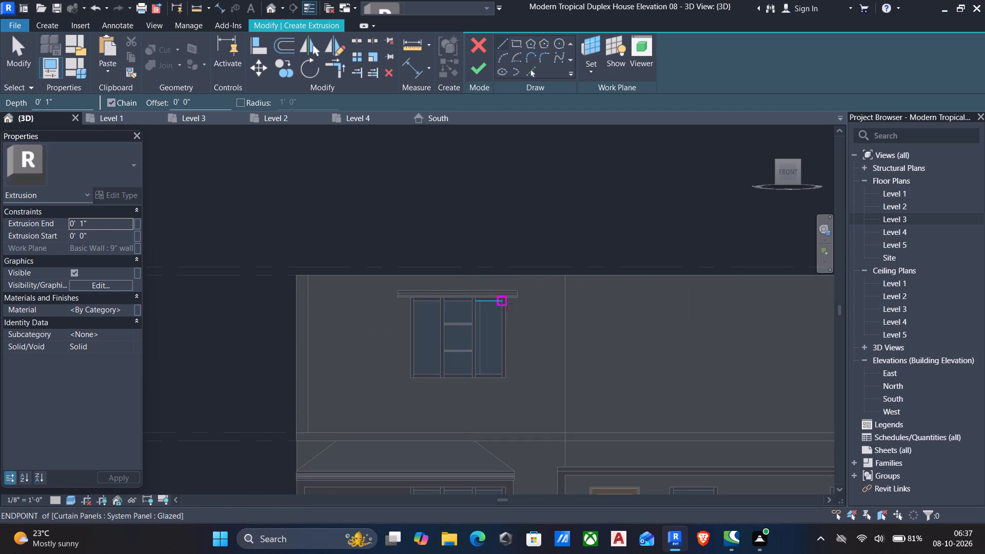
{"action": "left_click", "coordinate": [567, 276]}
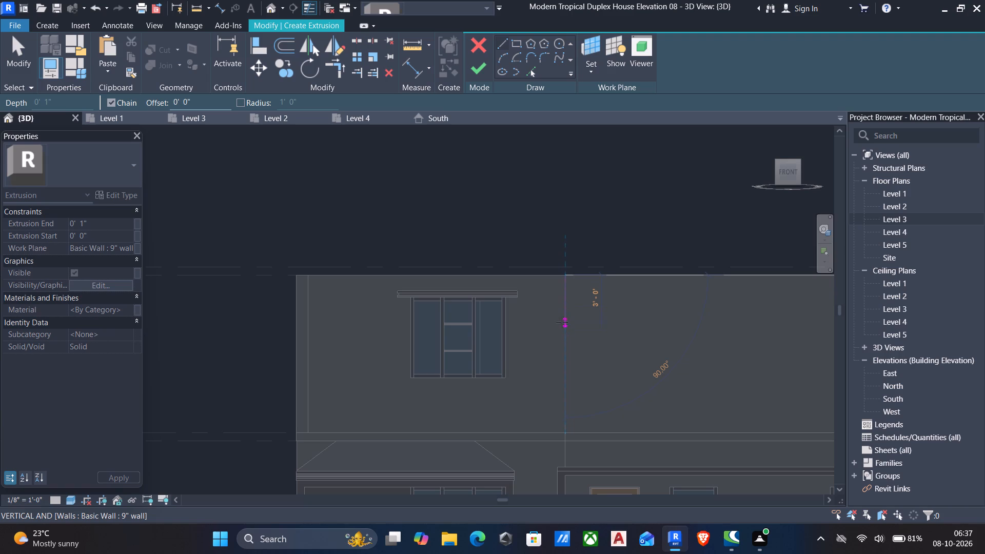
{"action": "key", "text": "Escape"}
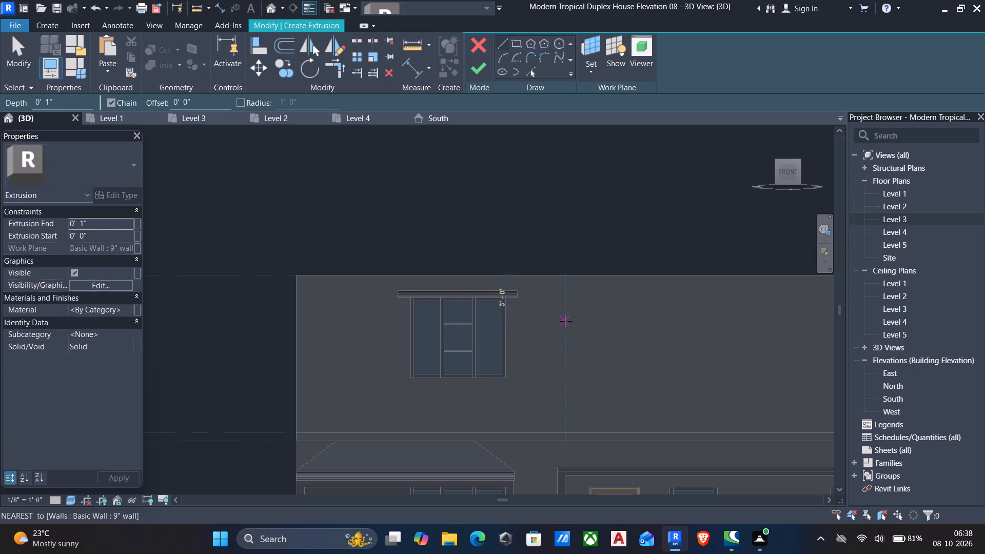
{"action": "left_click", "coordinate": [519, 43]}
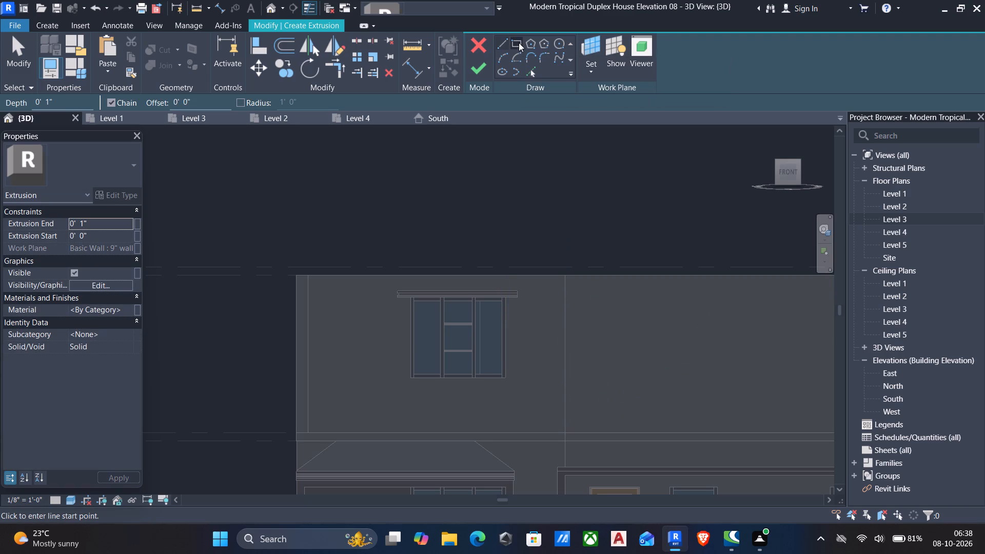
{"action": "left_click", "coordinate": [567, 280]}
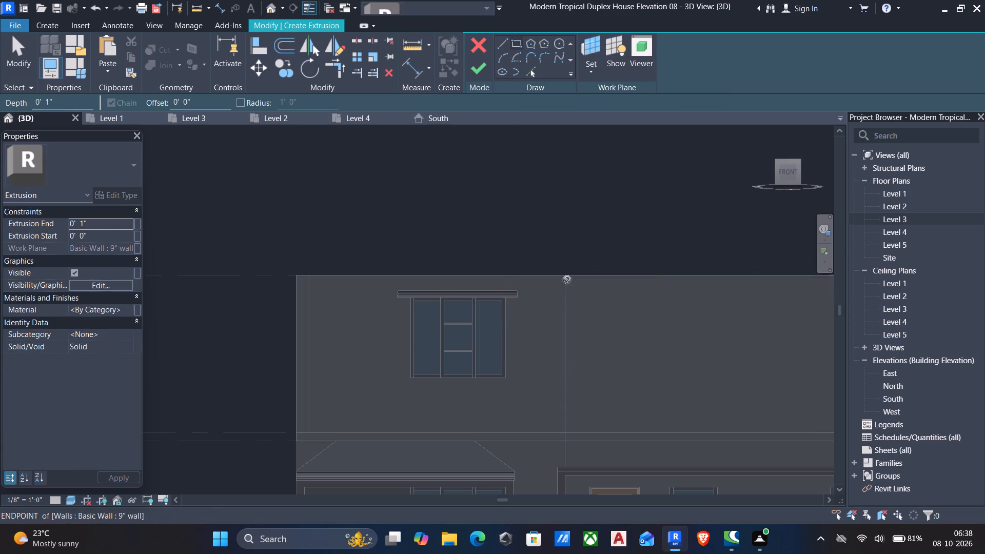
{"action": "scroll", "coordinate": [537, 362], "scroll_direction": "down", "scroll_amount": 4}
{"action": "middle_click_drag", "start_coordinate": [536, 367], "coordinate": [530, 239]}
{"action": "scroll", "coordinate": [533, 339], "scroll_direction": "up", "scroll_amount": 5}
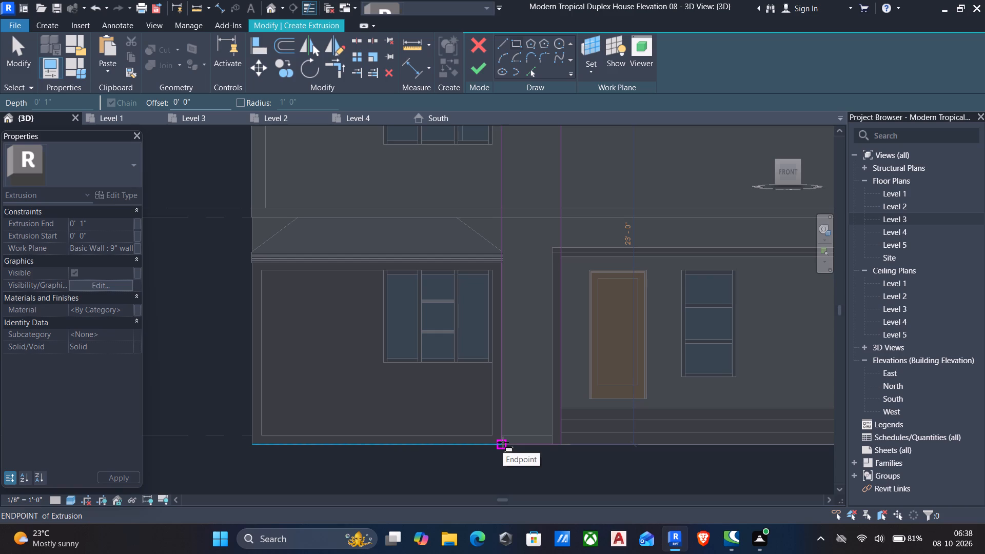
{"action": "left_click", "coordinate": [503, 442]}
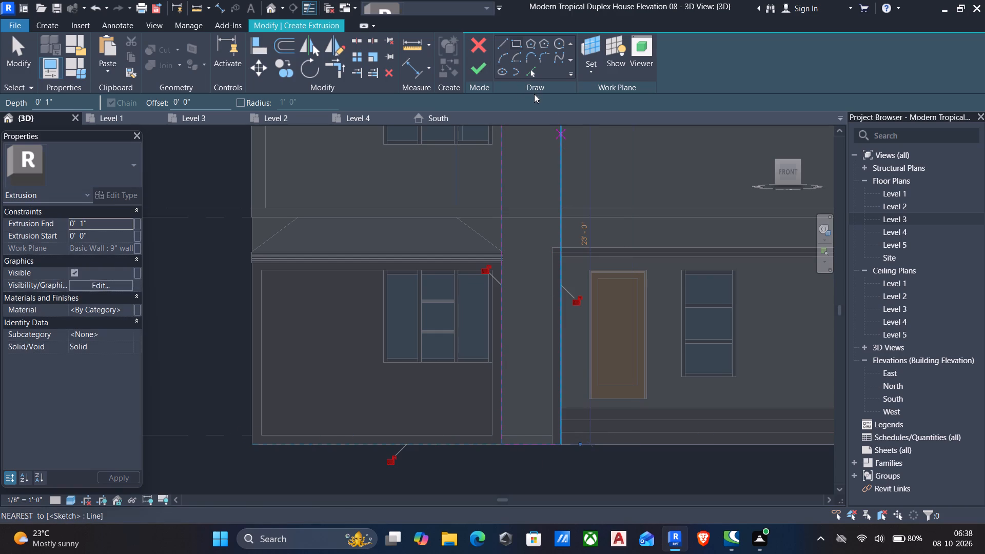
{"action": "key", "text": "Escape"}
Sketch lines inside the strip outline along the porch frame's top edge to its corner, then down its side to the bottom edge.
{"action": "left_click", "coordinate": [500, 47]}
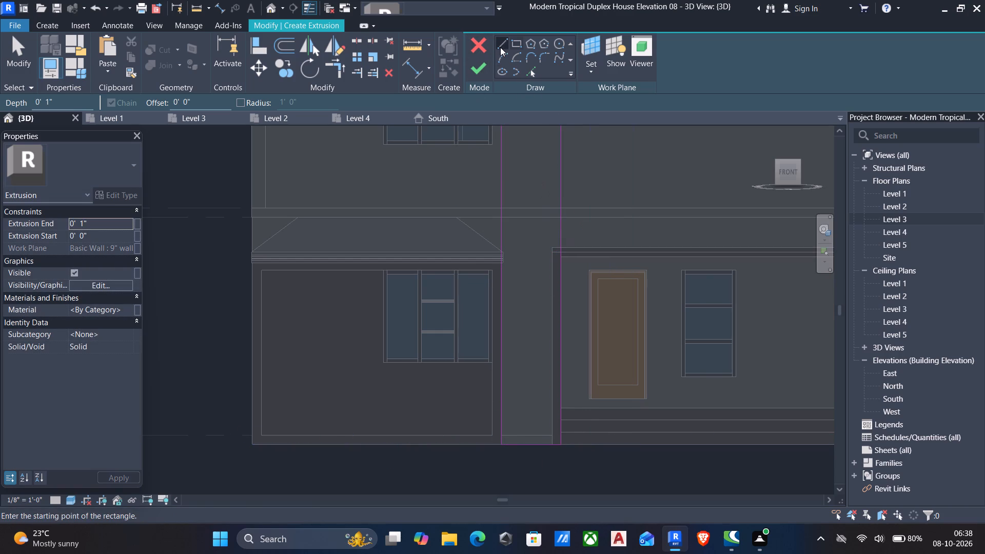
{"action": "scroll", "coordinate": [606, 290], "scroll_direction": "up", "scroll_amount": 7}
{"action": "scroll", "coordinate": [471, 169], "scroll_direction": "up", "scroll_amount": 6}
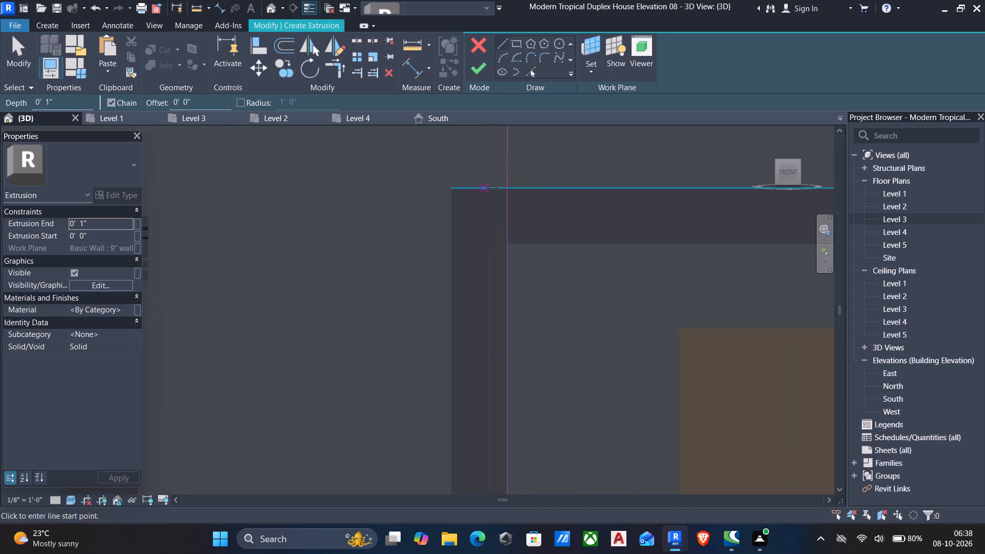
{"action": "scroll", "coordinate": [496, 191], "scroll_direction": "up", "scroll_amount": 3}
{"action": "left_click", "coordinate": [481, 186]}
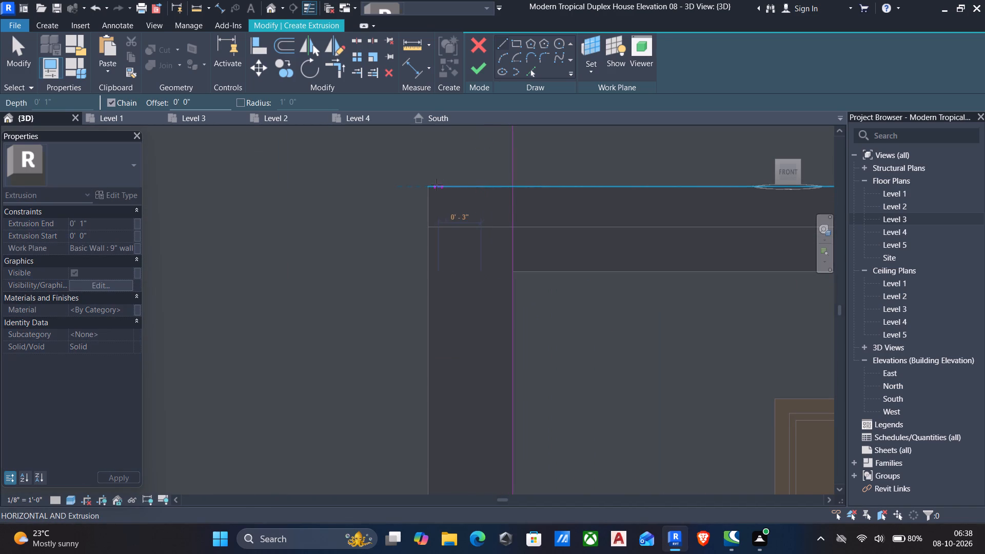
{"action": "left_click", "coordinate": [428, 186]}
{"action": "scroll", "coordinate": [427, 232], "scroll_direction": "down", "scroll_amount": 5}
{"action": "middle_click_drag", "start_coordinate": [426, 307], "coordinate": [426, 291]}
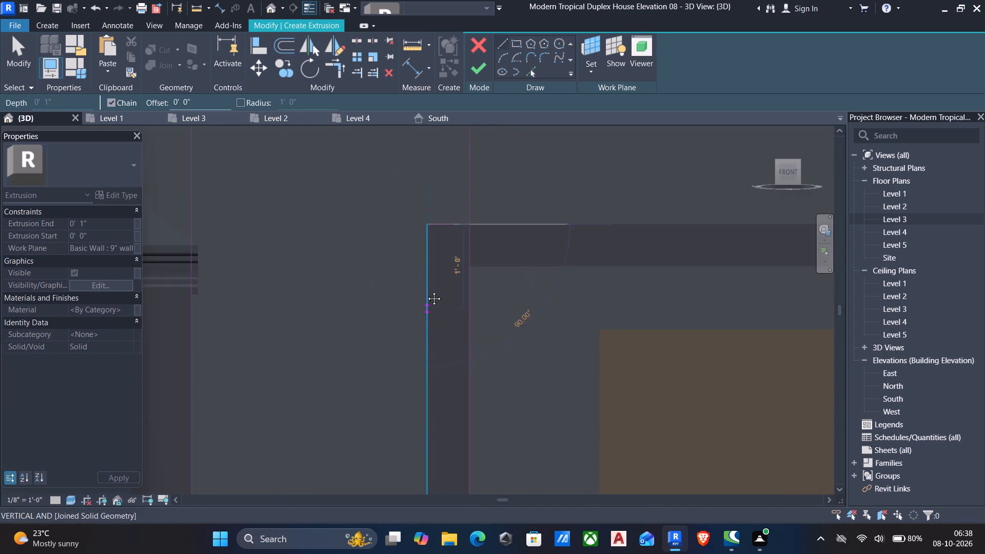
{"action": "middle_click_drag", "start_coordinate": [426, 291], "coordinate": [426, 259]}
{"action": "middle_click_drag", "start_coordinate": [433, 367], "coordinate": [419, 232]}
{"action": "middle_click_drag", "start_coordinate": [413, 346], "coordinate": [415, 243]}
{"action": "middle_click_drag", "start_coordinate": [417, 361], "coordinate": [409, 213]}
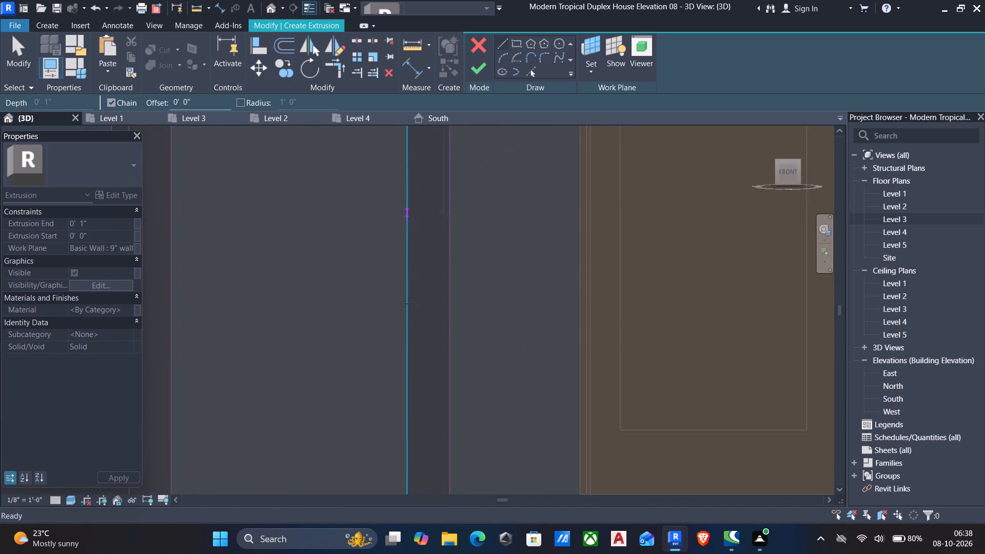
{"action": "middle_click_drag", "start_coordinate": [409, 335], "coordinate": [410, 231]}
{"action": "middle_click_drag", "start_coordinate": [407, 354], "coordinate": [397, 163]}
{"action": "scroll", "coordinate": [403, 336], "scroll_direction": "up", "scroll_amount": 5}
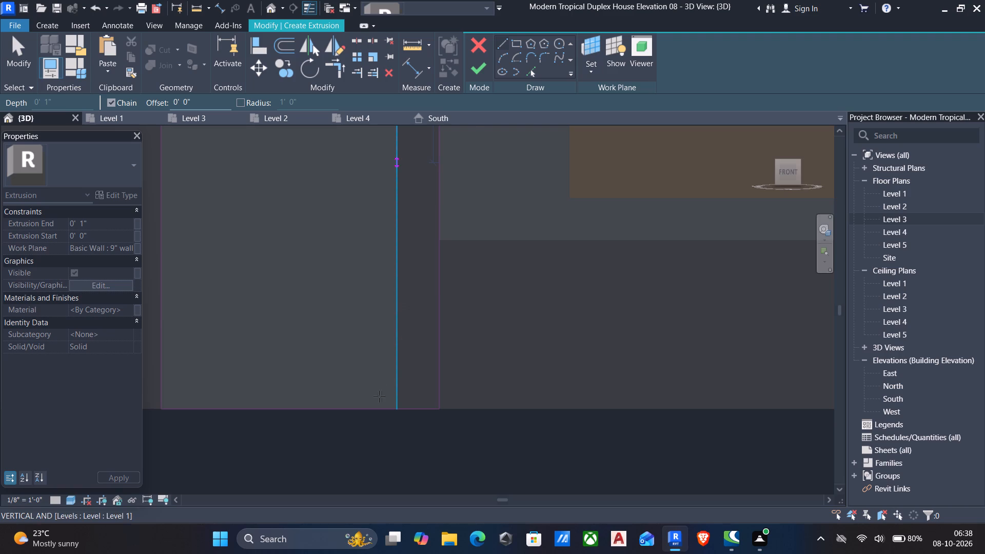
{"action": "scroll", "coordinate": [392, 416], "scroll_direction": "down", "scroll_amount": 3}
{"action": "middle_click_drag", "start_coordinate": [408, 387], "coordinate": [426, 333]}
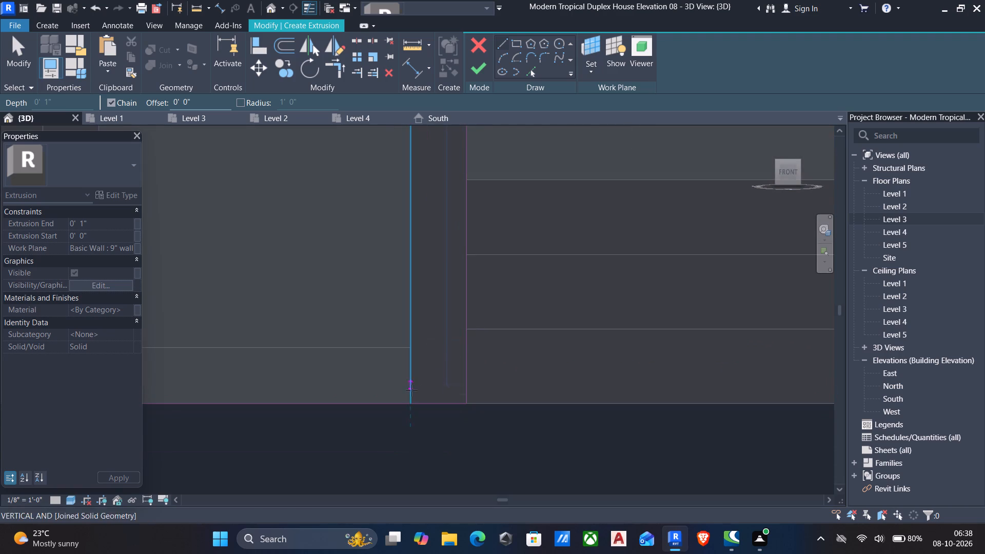
{"action": "left_click", "coordinate": [411, 405]}
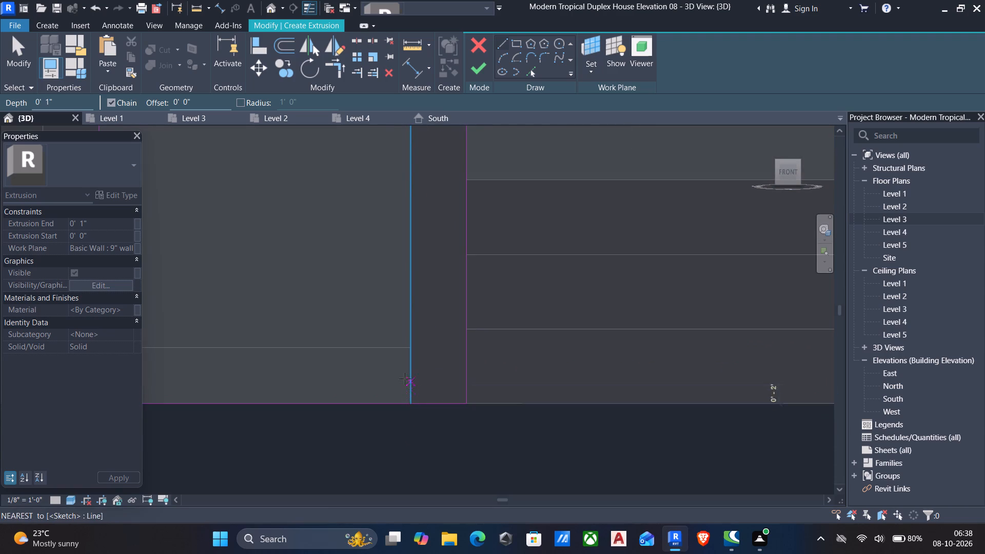
{"action": "key", "text": "Escape"}
{"action": "key", "text": "Escape"}
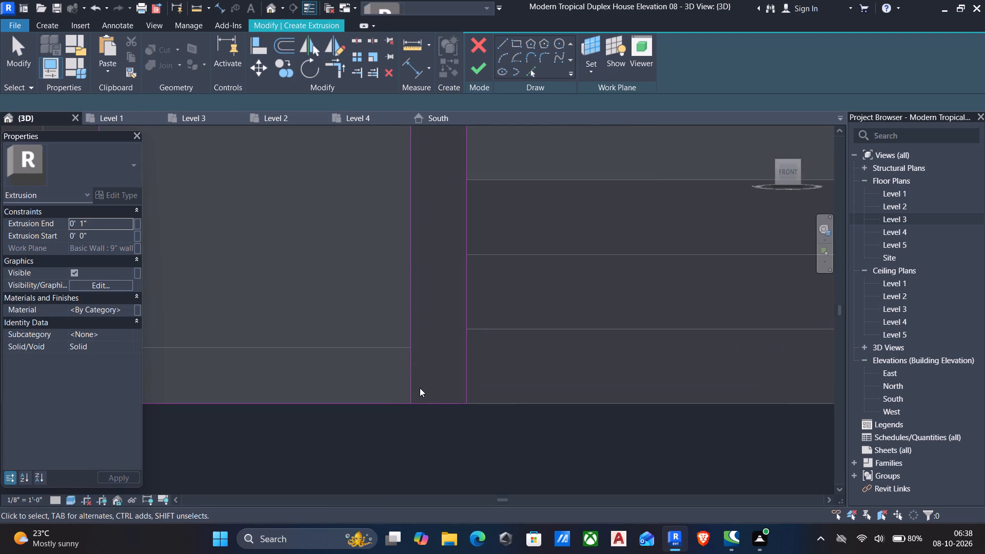
Trim the strip's bottom and porch-side sketch lines to the new lines so the outline steps around the porch frame's corner.
{"action": "type", "text": "tr"}
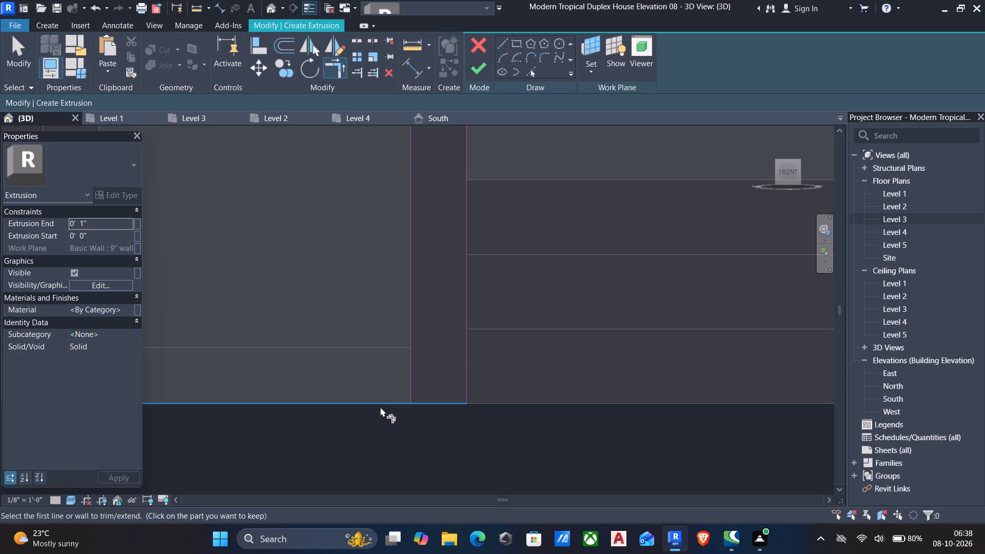
{"action": "left_click", "coordinate": [378, 404]}
{"action": "left_click", "coordinate": [411, 351]}
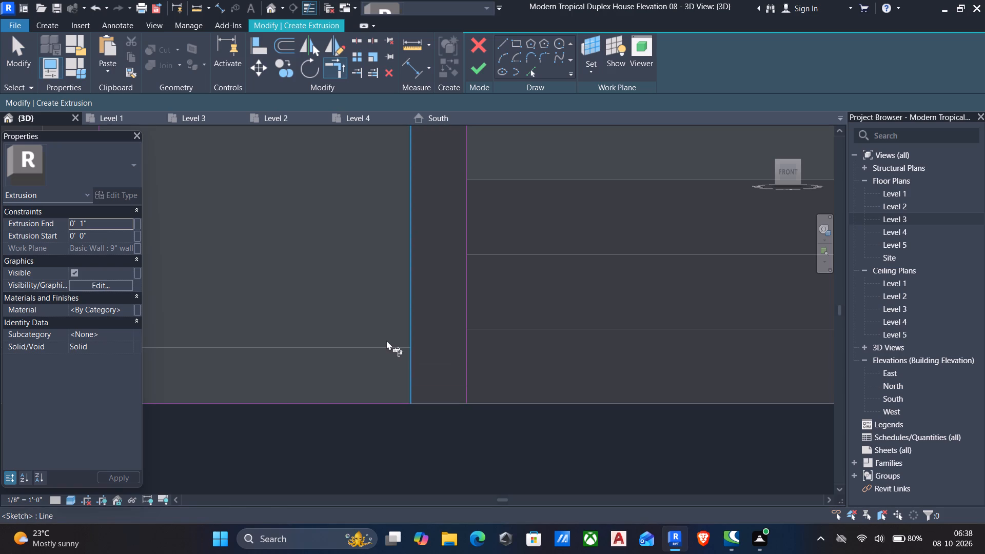
{"action": "scroll", "coordinate": [380, 338], "scroll_direction": "down", "scroll_amount": 6}
{"action": "middle_click_drag", "start_coordinate": [384, 365], "coordinate": [459, 553]}
{"action": "scroll", "coordinate": [460, 433], "scroll_direction": "up", "scroll_amount": 1}
{"action": "middle_click_drag", "start_coordinate": [443, 231], "coordinate": [429, 508]}
{"action": "scroll", "coordinate": [442, 233], "scroll_direction": "down", "scroll_amount": 1}
{"action": "scroll", "coordinate": [465, 272], "scroll_direction": "up", "scroll_amount": 4}
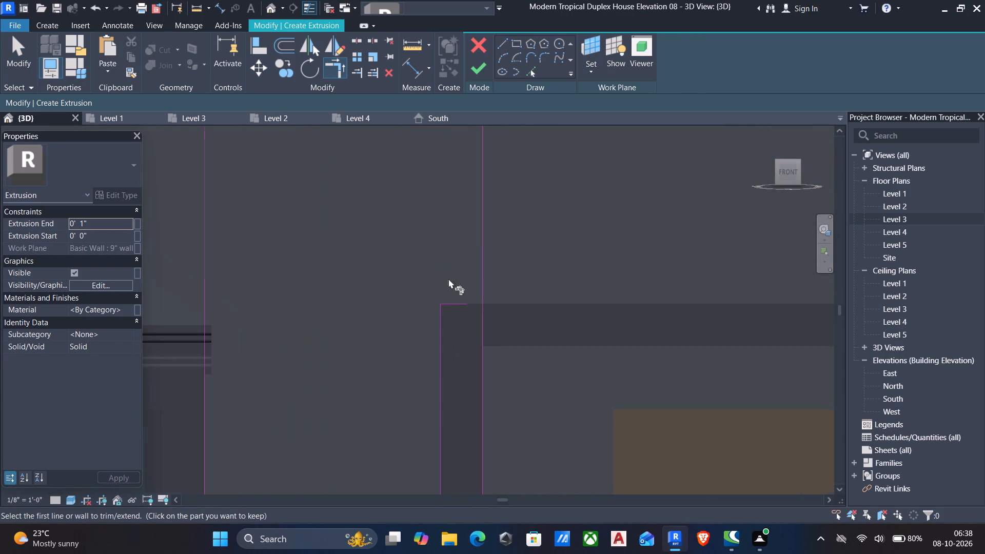
{"action": "left_click", "coordinate": [452, 303]}
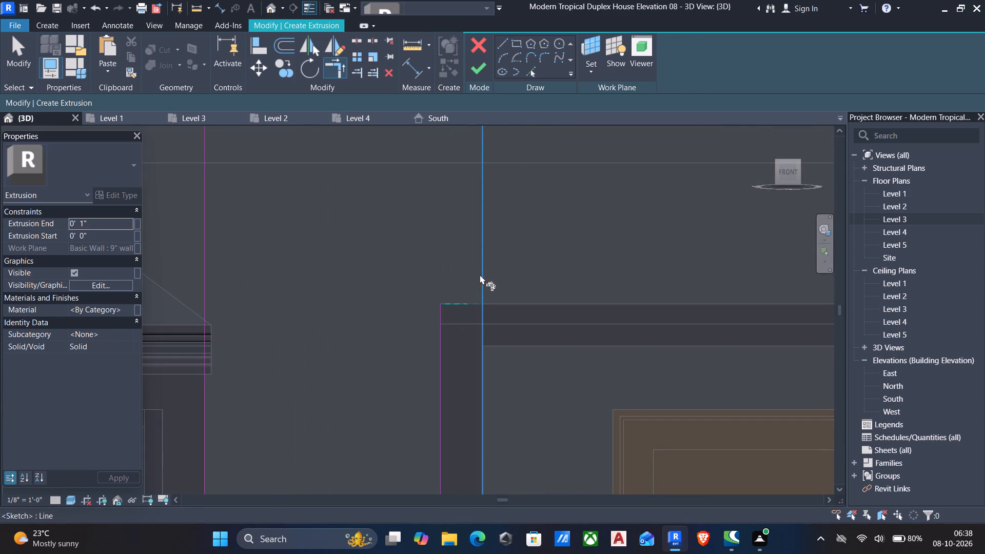
{"action": "left_click", "coordinate": [480, 274]}
{"action": "left_click", "coordinate": [456, 305]}
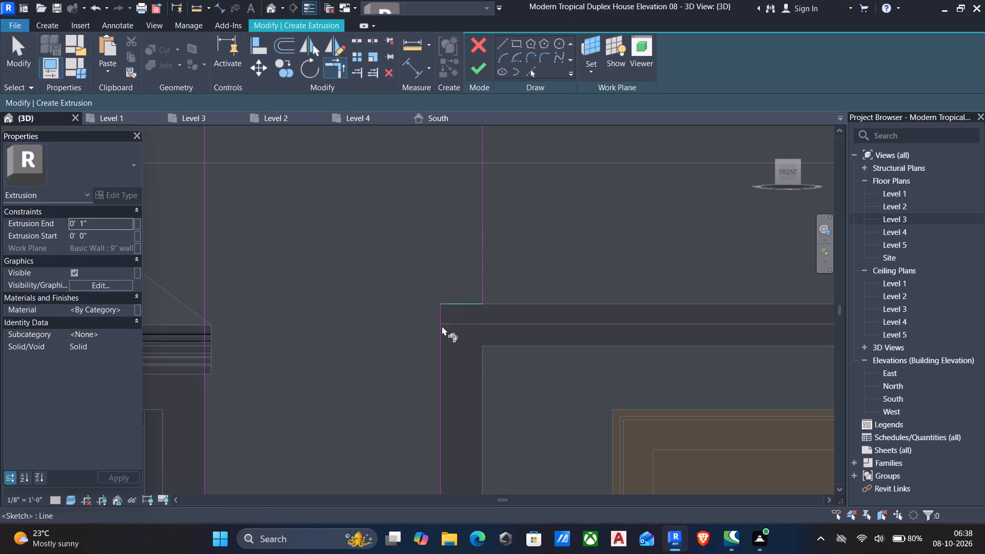
{"action": "left_click", "coordinate": [442, 327]}
Complete the vertical strip extrusion and set its extrusion end to 2".
{"action": "scroll", "coordinate": [432, 316], "scroll_direction": "down", "scroll_amount": 11}
{"action": "scroll", "coordinate": [425, 234], "scroll_direction": "down", "scroll_amount": 5}
{"action": "middle_click_drag", "start_coordinate": [426, 244], "coordinate": [449, 304]}
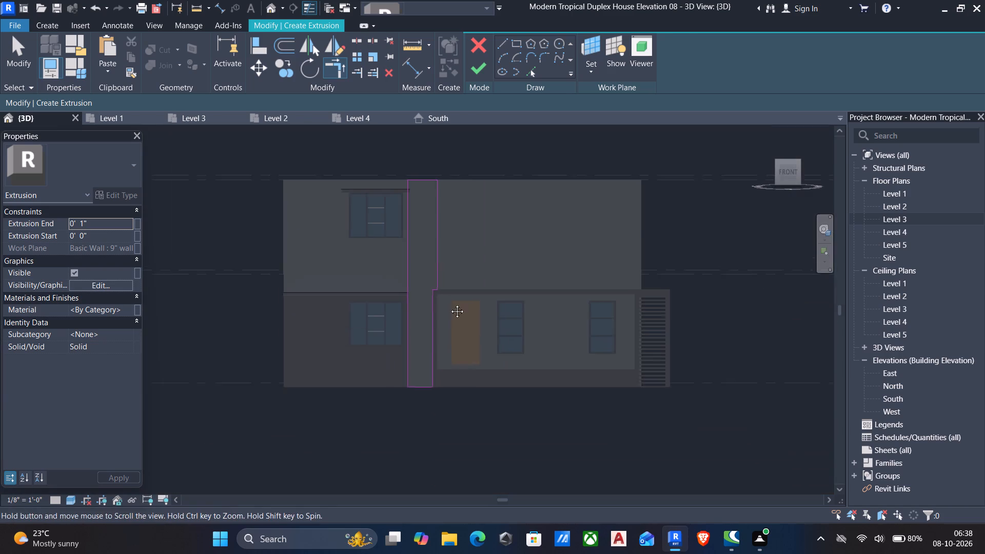
{"action": "middle_click_drag", "start_coordinate": [449, 304], "coordinate": [460, 323]}
{"action": "scroll", "coordinate": [458, 282], "scroll_direction": "up", "scroll_amount": 6}
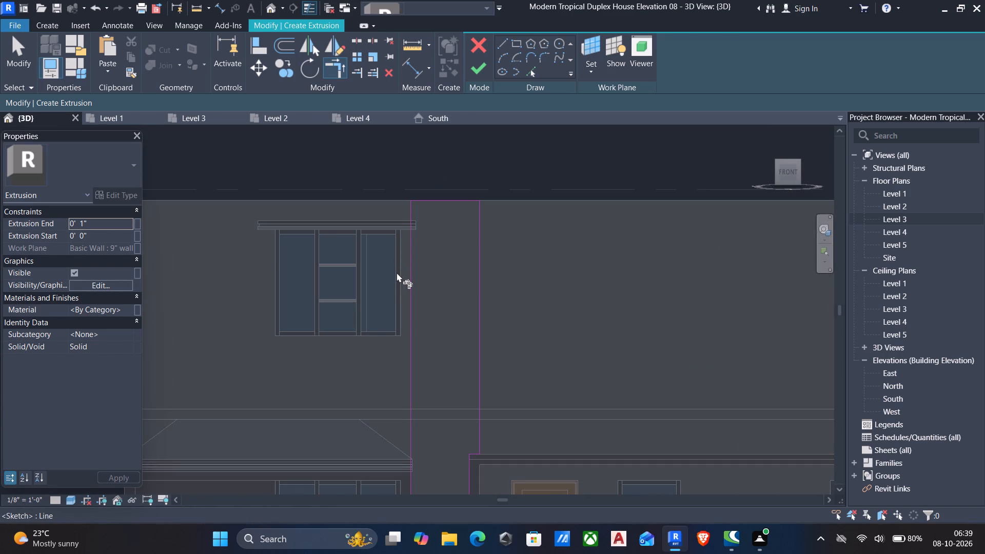
{"action": "scroll", "coordinate": [444, 264], "scroll_direction": "down", "scroll_amount": 4}
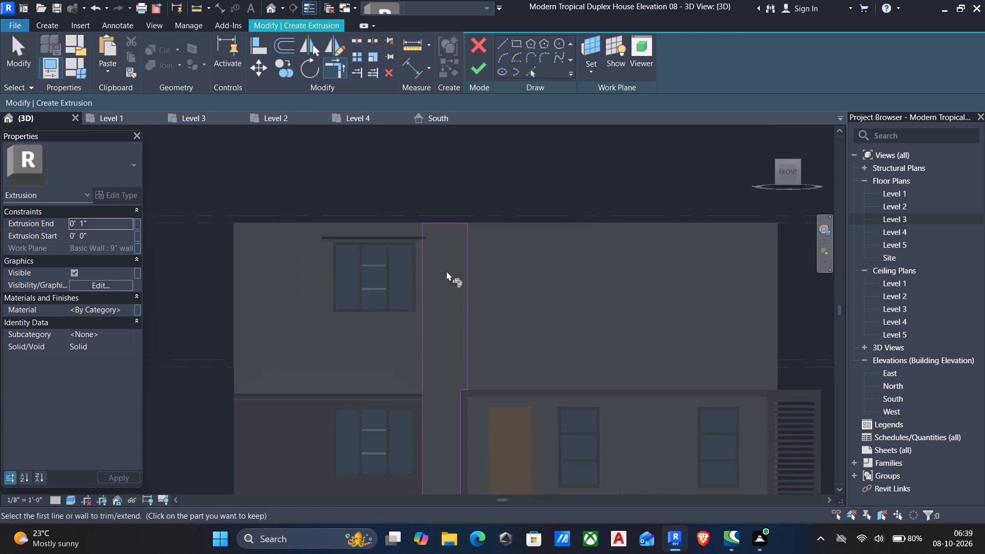
{"action": "scroll", "coordinate": [446, 271], "scroll_direction": "down", "scroll_amount": 1}
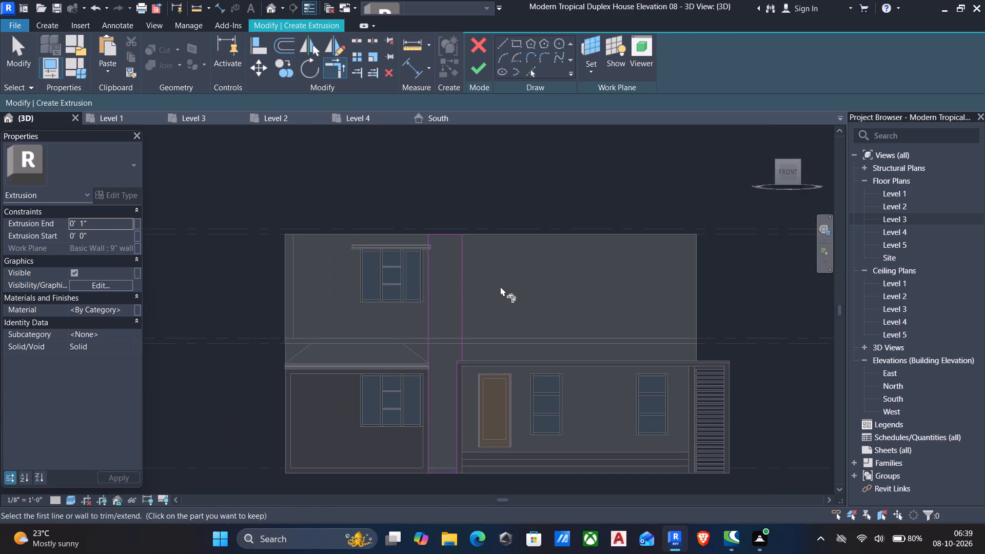
{"action": "left_click", "coordinate": [481, 65]}
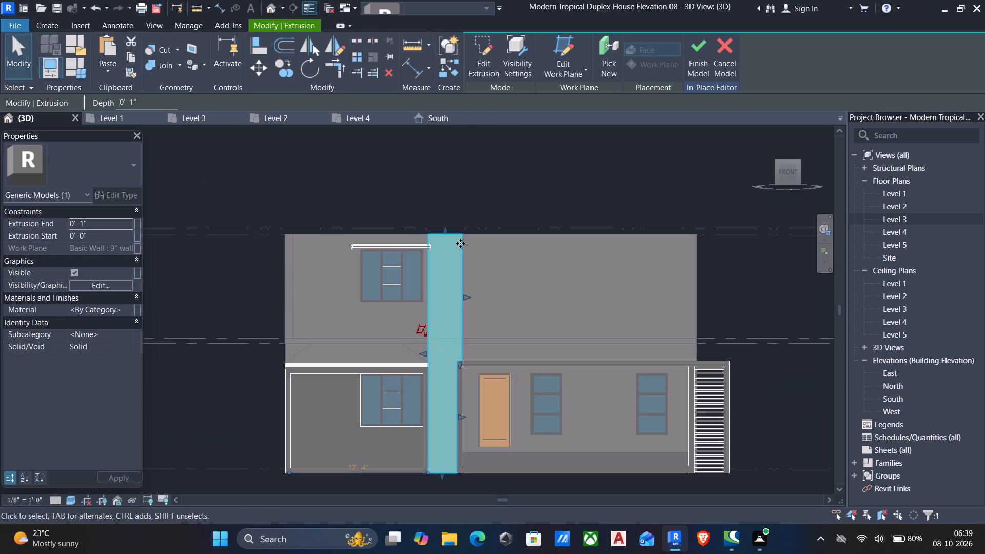
{"action": "left_click", "coordinate": [116, 224]}
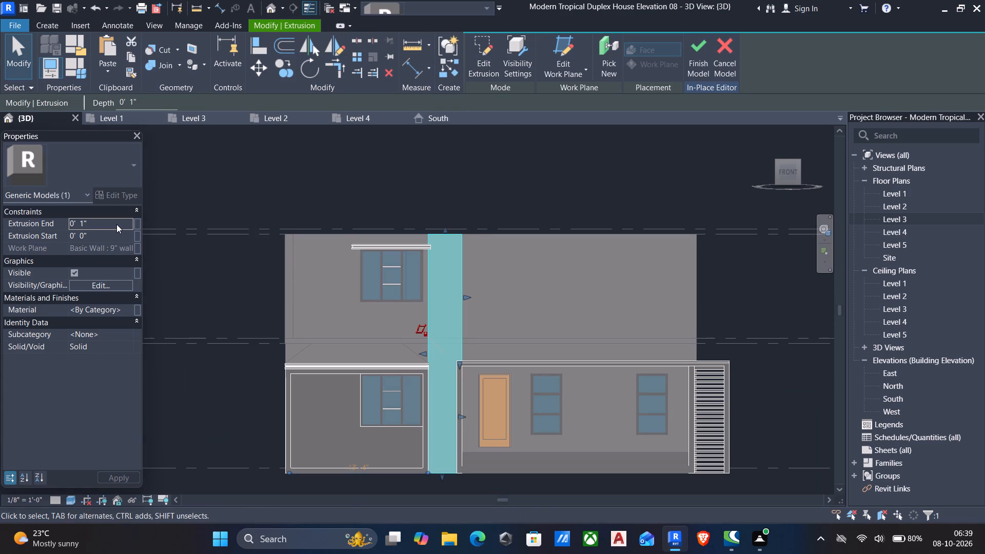
{"action": "type", "text": "2\""}
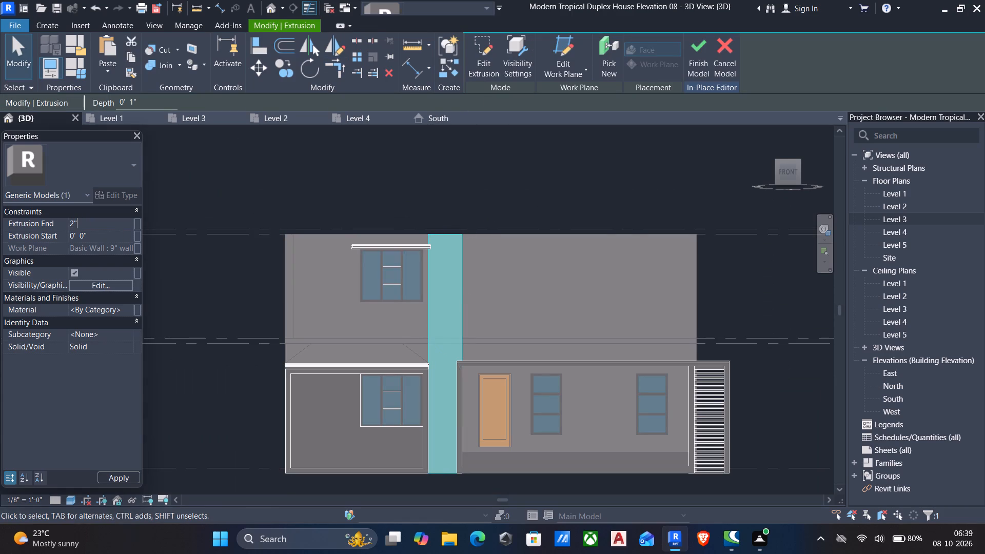
{"action": "key", "text": "Return"}
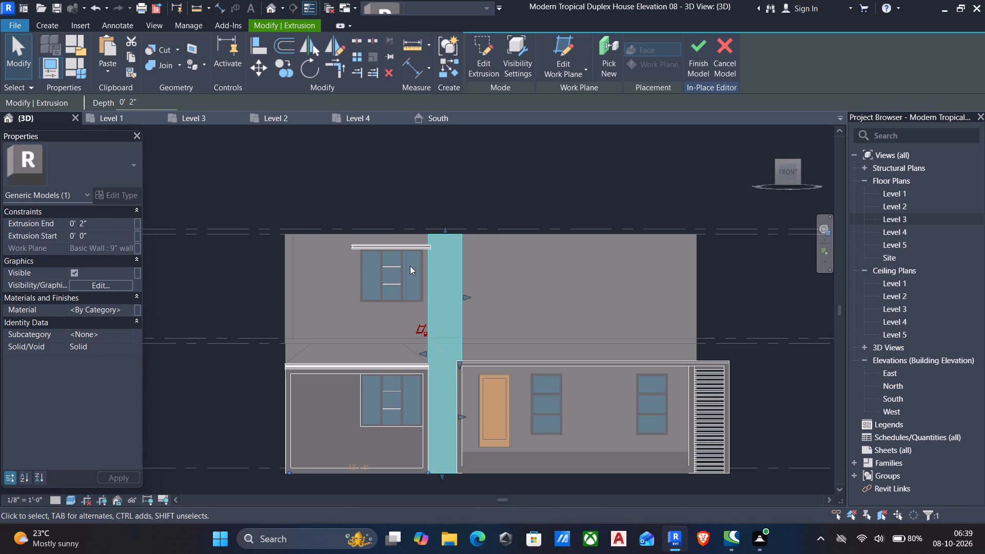
Finish the in-place model containing the vertical strip.
{"action": "scroll", "coordinate": [410, 266], "scroll_direction": "down", "scroll_amount": 6}
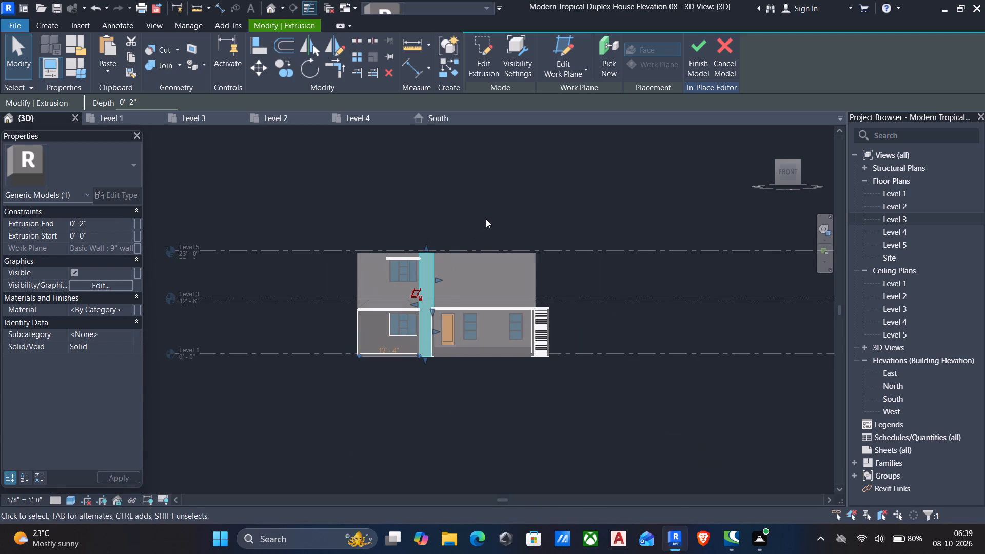
{"action": "key", "text": "Escape"}
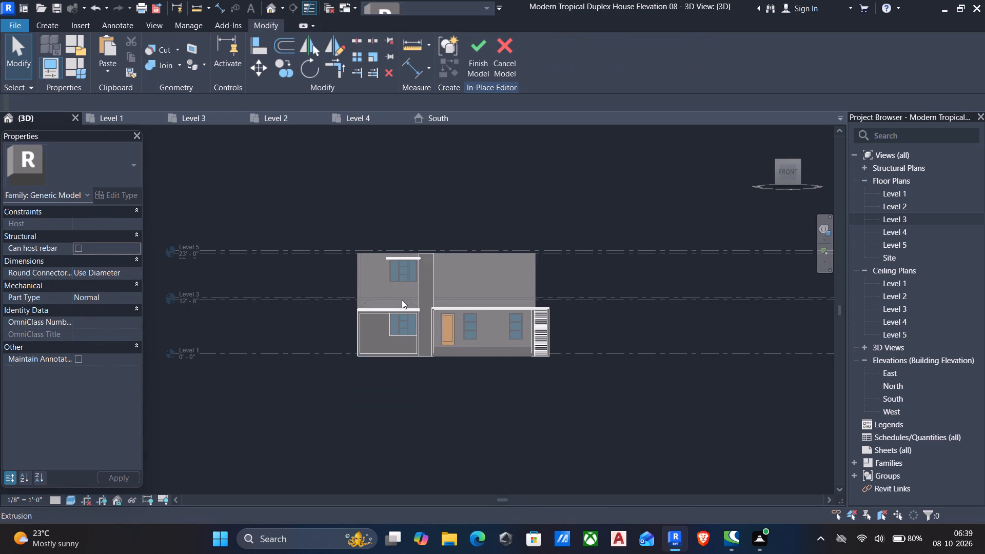
{"action": "left_click", "coordinate": [476, 52]}
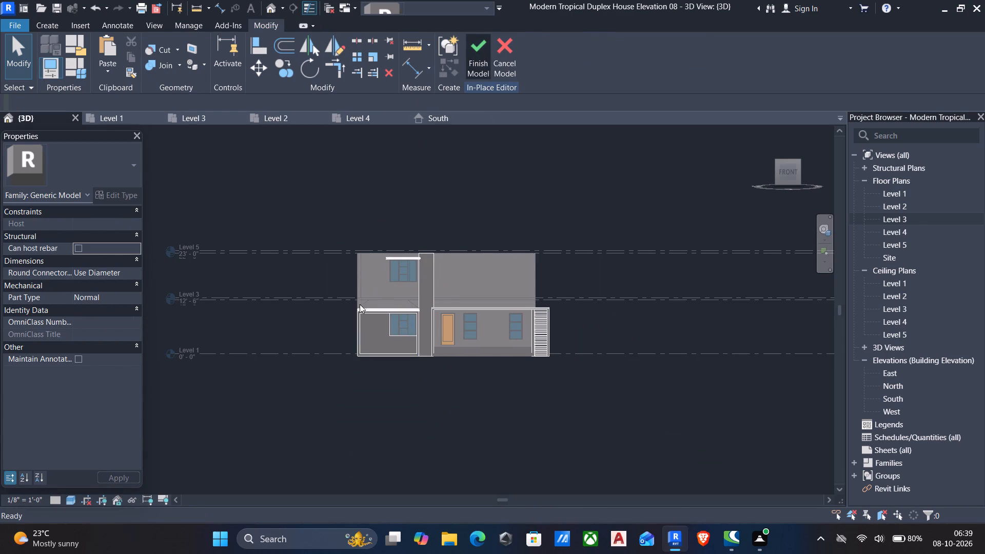
Open the footprint sketch of the small sloped roof above the ground-floor window for editing.
{"action": "scroll", "coordinate": [399, 303], "scroll_direction": "up", "scroll_amount": 4}
{"action": "left_click", "coordinate": [367, 301]}
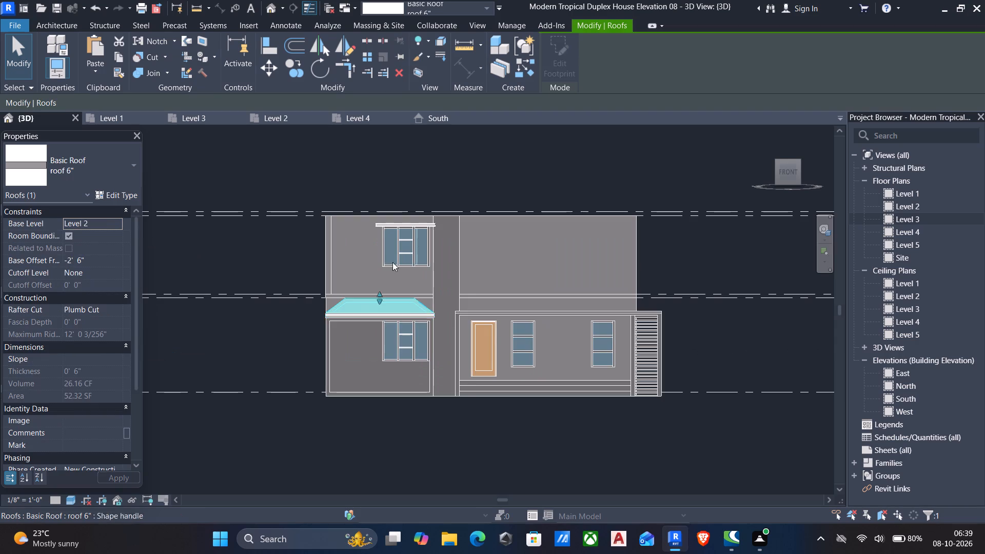
{"action": "left_click", "coordinate": [560, 58]}
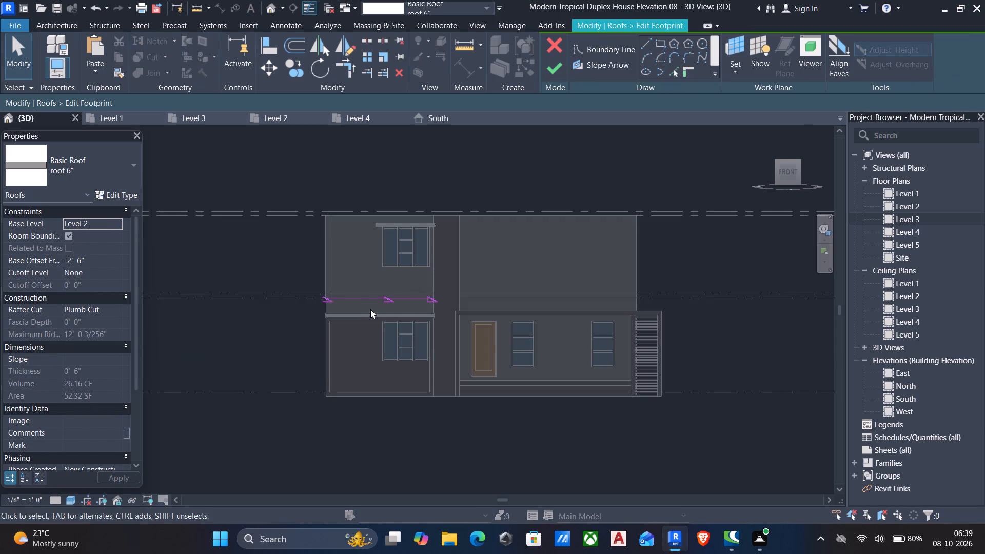
Nudge the roof footprint's slope line at the end away from the porch outward, to about 1'-0" on its temporary dimension.
{"action": "scroll", "coordinate": [395, 309], "scroll_direction": "up", "scroll_amount": 5}
{"action": "scroll", "coordinate": [466, 303], "scroll_direction": "up", "scroll_amount": 5}
{"action": "scroll", "coordinate": [387, 288], "scroll_direction": "down", "scroll_amount": 3}
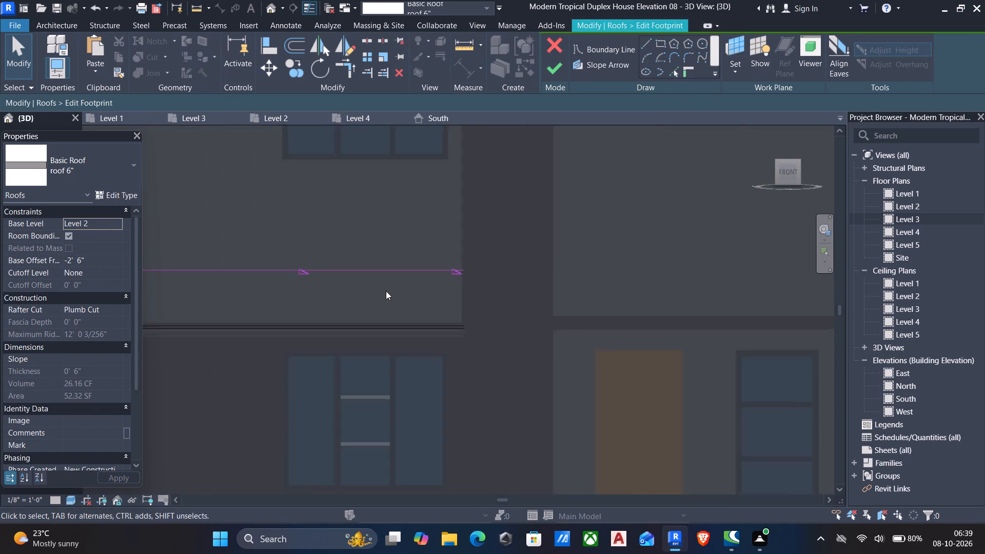
{"action": "scroll", "coordinate": [386, 291], "scroll_direction": "down", "scroll_amount": 2}
{"action": "middle_click_drag", "start_coordinate": [389, 294], "coordinate": [457, 298]}
{"action": "scroll", "coordinate": [303, 297], "scroll_direction": "up", "scroll_amount": 5}
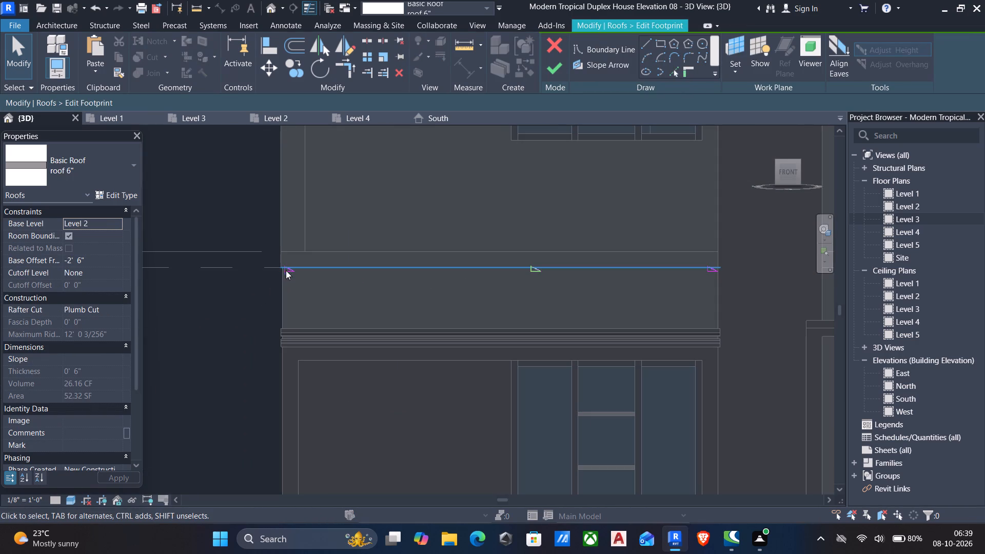
{"action": "scroll", "coordinate": [286, 273], "scroll_direction": "down", "scroll_amount": 5}
{"action": "middle_click_drag", "start_coordinate": [289, 284], "coordinate": [307, 319], "text": "shift"}
{"action": "scroll", "coordinate": [412, 359], "scroll_direction": "down", "scroll_amount": 1}
{"action": "middle_click_drag", "start_coordinate": [426, 364], "coordinate": [425, 300]}
{"action": "scroll", "coordinate": [432, 316], "scroll_direction": "up", "scroll_amount": 10}
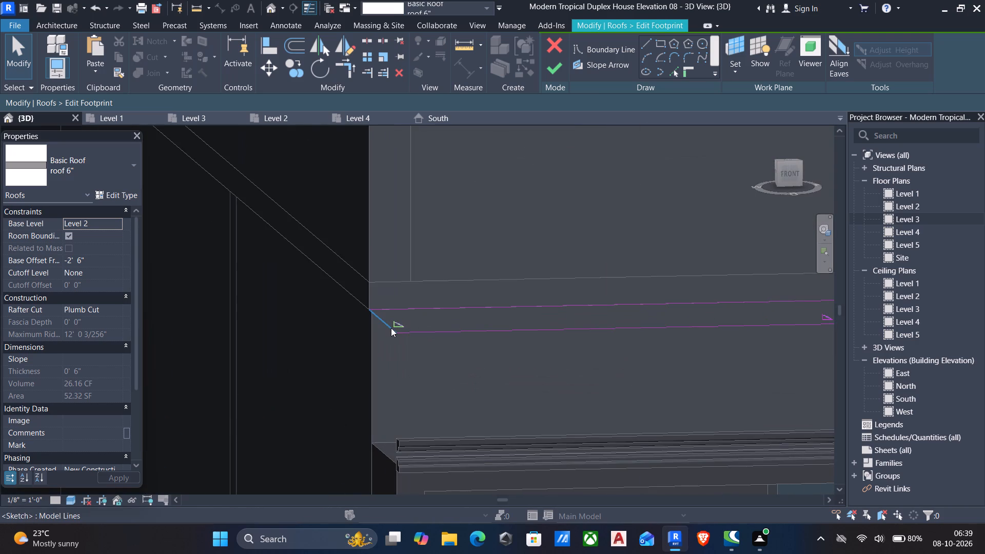
{"action": "left_click", "coordinate": [389, 328]}
{"action": "key", "text": "Left"}
{"action": "key", "text": "Left"}
{"action": "key", "text": "Left"}
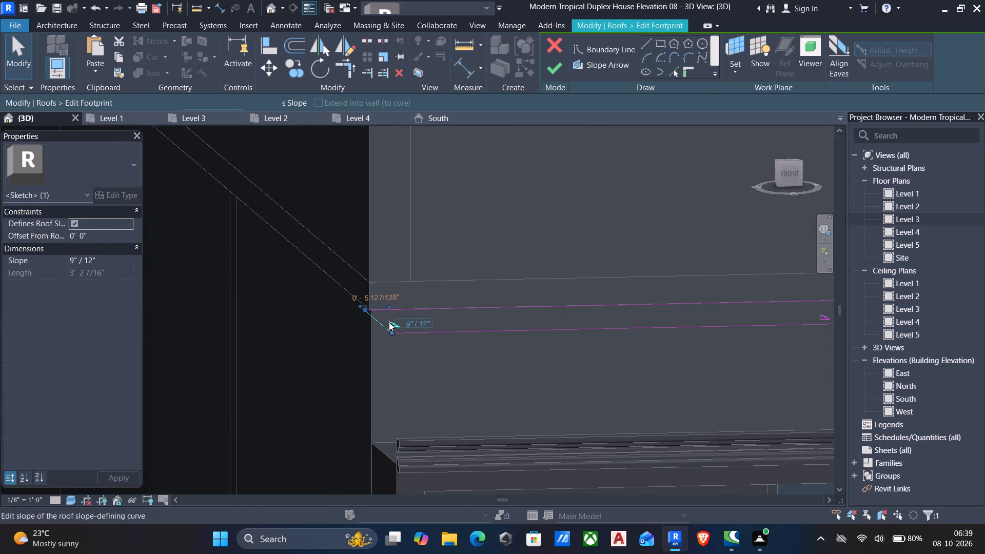
{"action": "key", "text": "Left"}
{"action": "key", "text": "Left"}
{"action": "key", "text": "Left"}
{"action": "key", "text": "Left"}
{"action": "key", "text": "Left"}
{"action": "key", "text": "Left"}
{"action": "key", "text": "Left"}
{"action": "key", "text": "Left"}
{"action": "key", "text": "Left"}
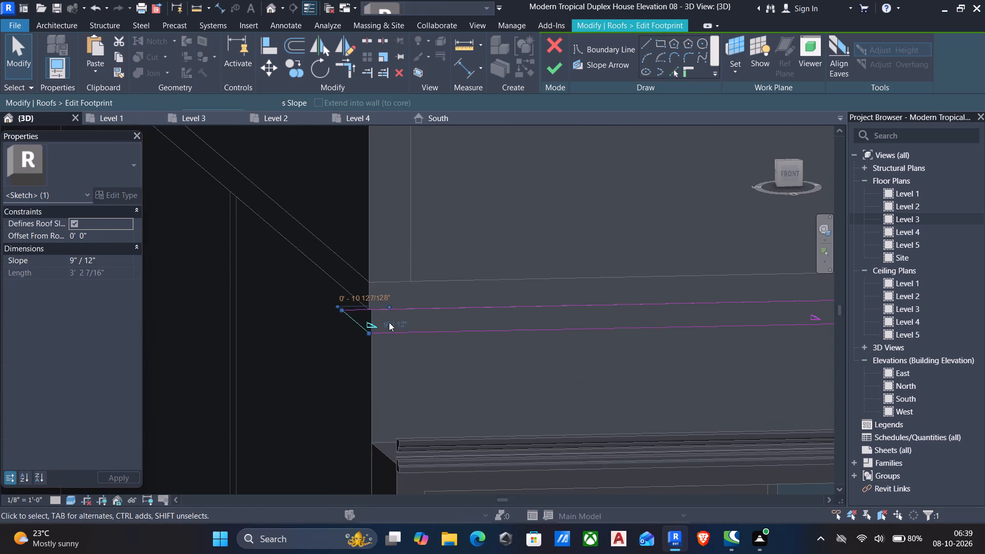
{"action": "key", "text": "Left"}
{"action": "key", "text": "Left"}
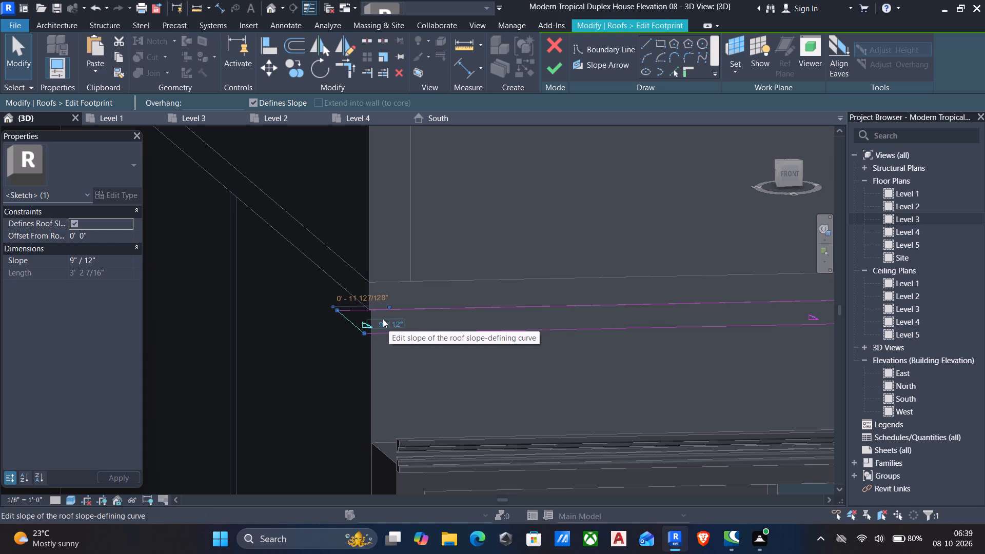
Nudge the roof footprint's slope line at the porch end outward to about 1'-3" on its temporary dimension and finish the footprint edit.
{"action": "scroll", "coordinate": [425, 329], "scroll_direction": "down", "scroll_amount": 6}
{"action": "middle_click_drag", "start_coordinate": [432, 343], "coordinate": [259, 347]}
{"action": "scroll", "coordinate": [612, 358], "scroll_direction": "up", "scroll_amount": 2}
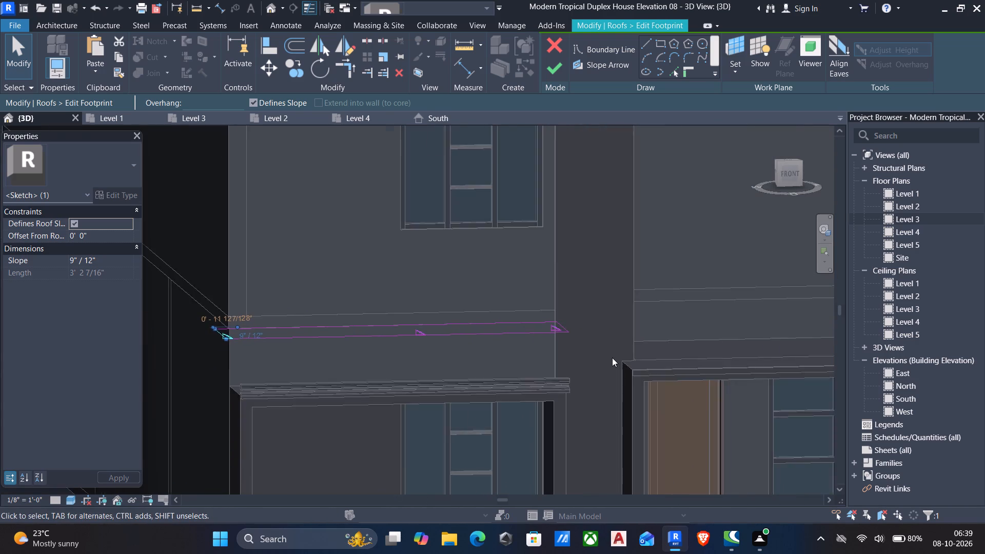
{"action": "scroll", "coordinate": [612, 358], "scroll_direction": "up", "scroll_amount": 4}
{"action": "left_click", "coordinate": [491, 282]}
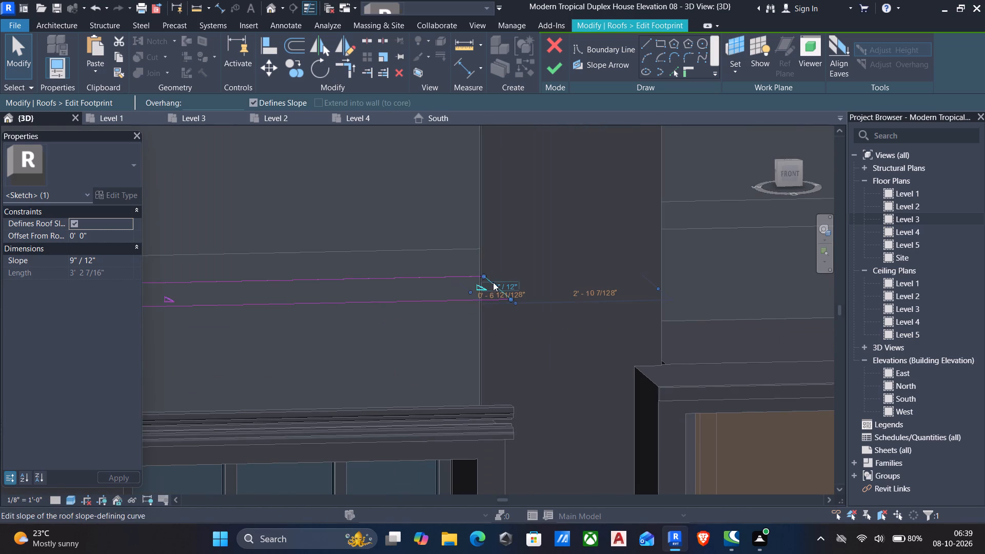
{"action": "key", "text": "Right"}
{"action": "key", "text": "Right"}
{"action": "key", "text": "Right"}
{"action": "key", "text": "Right"}
{"action": "key", "text": "Right"}
{"action": "key", "text": "Right"}
{"action": "key", "text": "Right"}
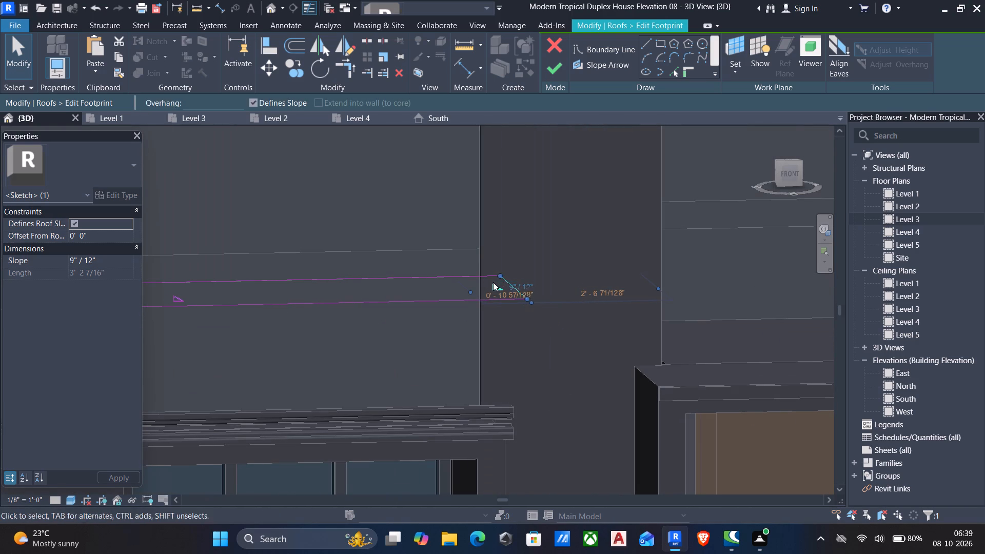
{"action": "key", "text": "Right"}
{"action": "key", "text": "Right"}
{"action": "key", "text": "Right"}
{"action": "key", "text": "Right"}
{"action": "key", "text": "Right"}
{"action": "key", "text": "Right"}
{"action": "key", "text": "Right"}
{"action": "key", "text": "Right"}
{"action": "key", "text": "Right"}
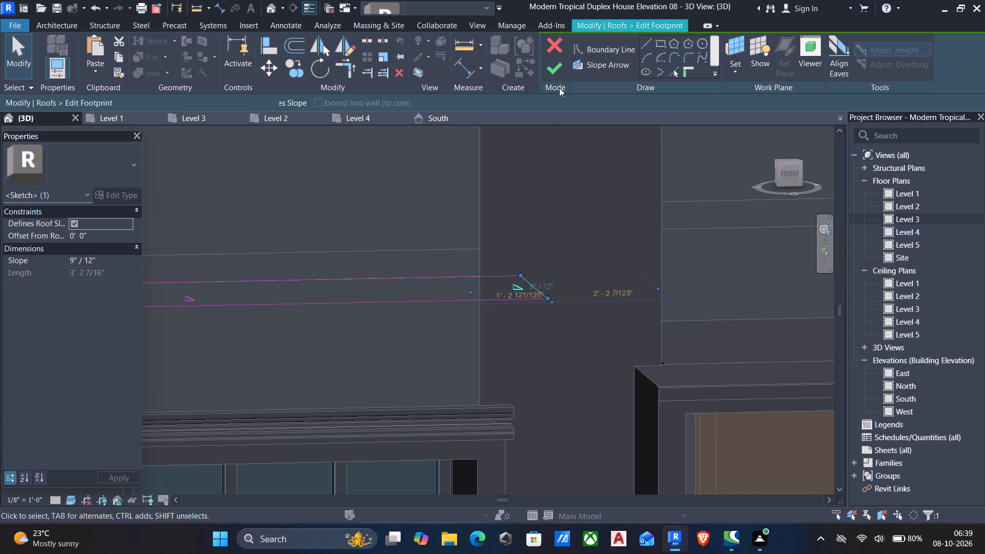
{"action": "left_click", "coordinate": [550, 71]}
Examine the small sloped roof's ends and eave against the window projection's moulding from the front and side.
{"action": "scroll", "coordinate": [538, 228], "scroll_direction": "down", "scroll_amount": 6}
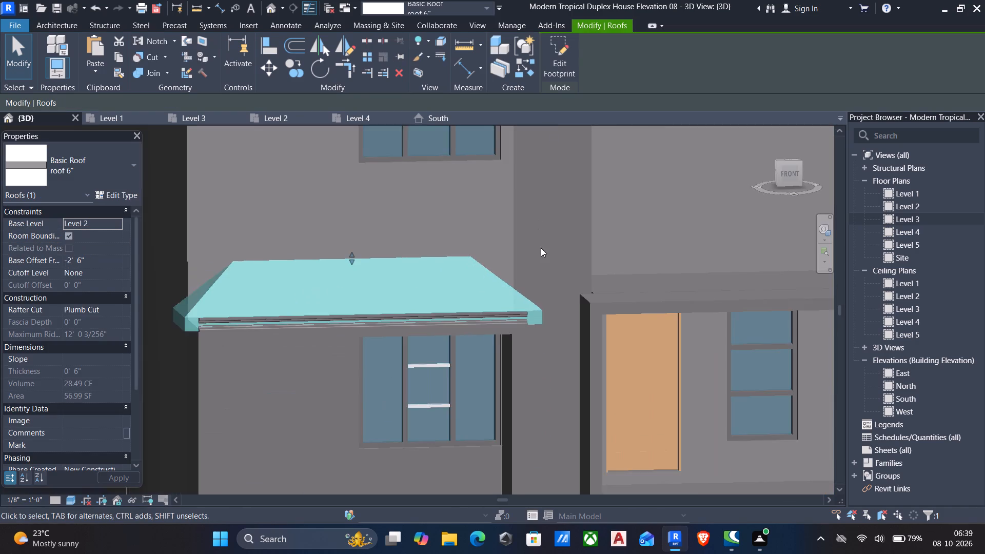
{"action": "scroll", "coordinate": [544, 247], "scroll_direction": "up", "scroll_amount": 1}
{"action": "scroll", "coordinate": [547, 243], "scroll_direction": "down", "scroll_amount": 5}
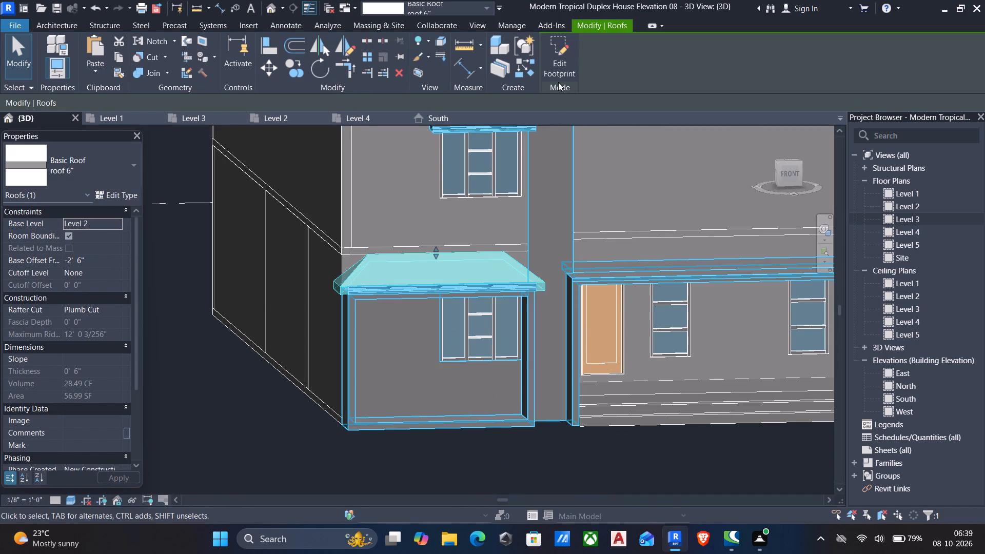
{"action": "scroll", "coordinate": [559, 196], "scroll_direction": "down", "scroll_amount": 4}
{"action": "middle_click_drag", "start_coordinate": [557, 201], "coordinate": [548, 176], "text": "shift"}
{"action": "scroll", "coordinate": [552, 189], "scroll_direction": "up", "scroll_amount": 6}
{"action": "scroll", "coordinate": [507, 298], "scroll_direction": "up", "scroll_amount": 6}
{"action": "scroll", "coordinate": [527, 336], "scroll_direction": "down", "scroll_amount": 1}
{"action": "middle_click_drag", "start_coordinate": [544, 349], "coordinate": [542, 309]}
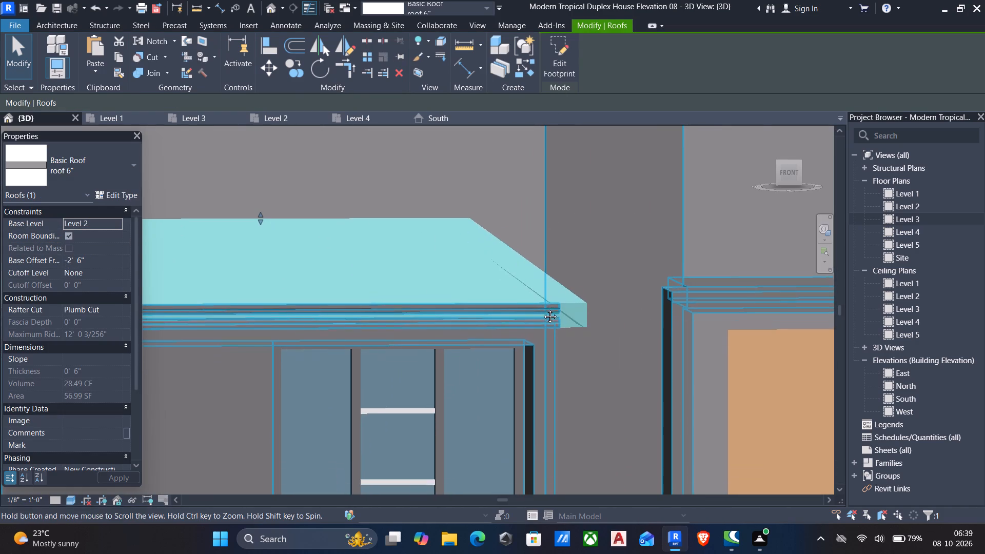
{"action": "middle_click_drag", "start_coordinate": [542, 309], "coordinate": [541, 258]}
{"action": "scroll", "coordinate": [547, 258], "scroll_direction": "up", "scroll_amount": 6}
{"action": "scroll", "coordinate": [711, 241], "scroll_direction": "down", "scroll_amount": 3}
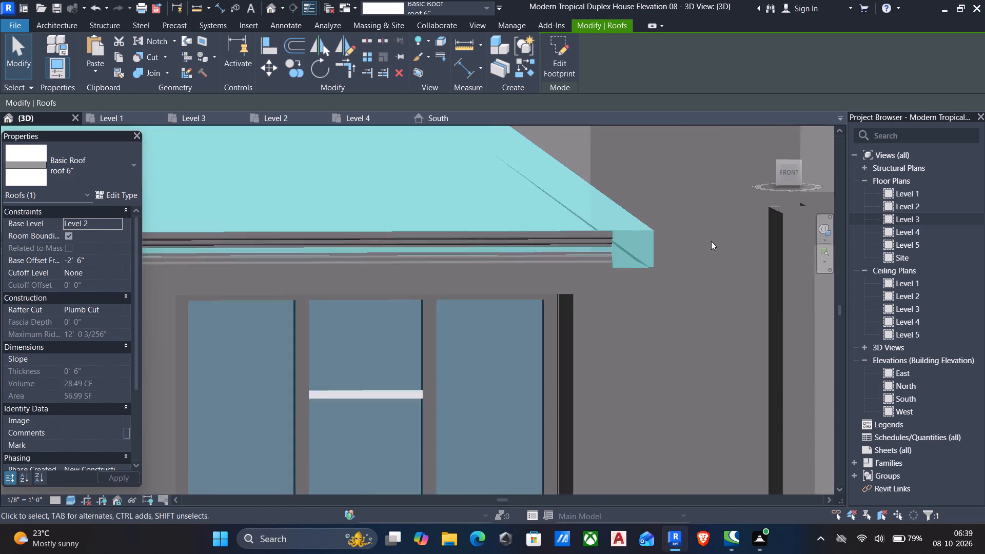
{"action": "scroll", "coordinate": [711, 241], "scroll_direction": "down", "scroll_amount": 2}
{"action": "middle_click_drag", "start_coordinate": [709, 242], "coordinate": [590, 233]}
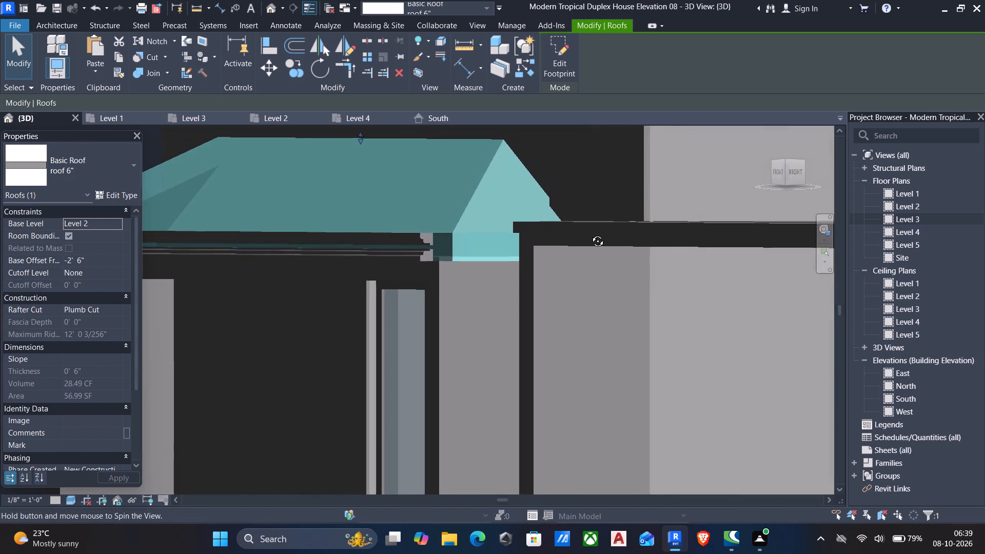
{"action": "middle_click_drag", "start_coordinate": [590, 233], "coordinate": [654, 204]}
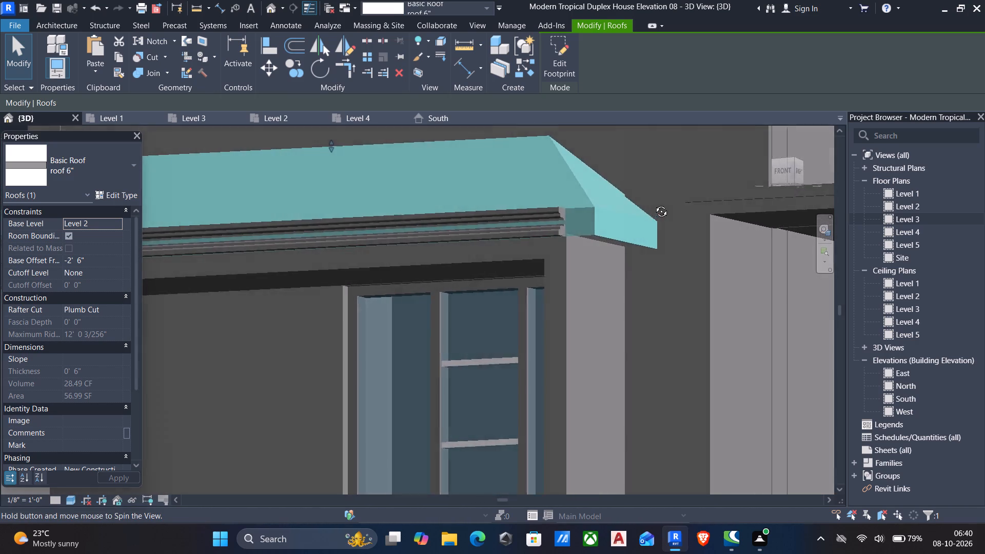
{"action": "middle_click_drag", "start_coordinate": [654, 204], "coordinate": [676, 208]}
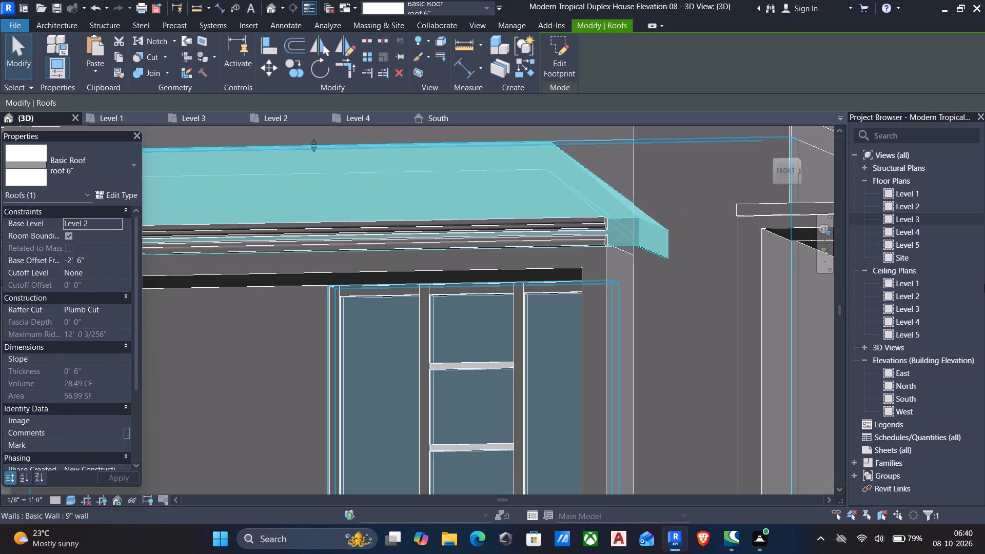
{"action": "scroll", "coordinate": [873, 342], "scroll_direction": "down", "scroll_amount": 4}
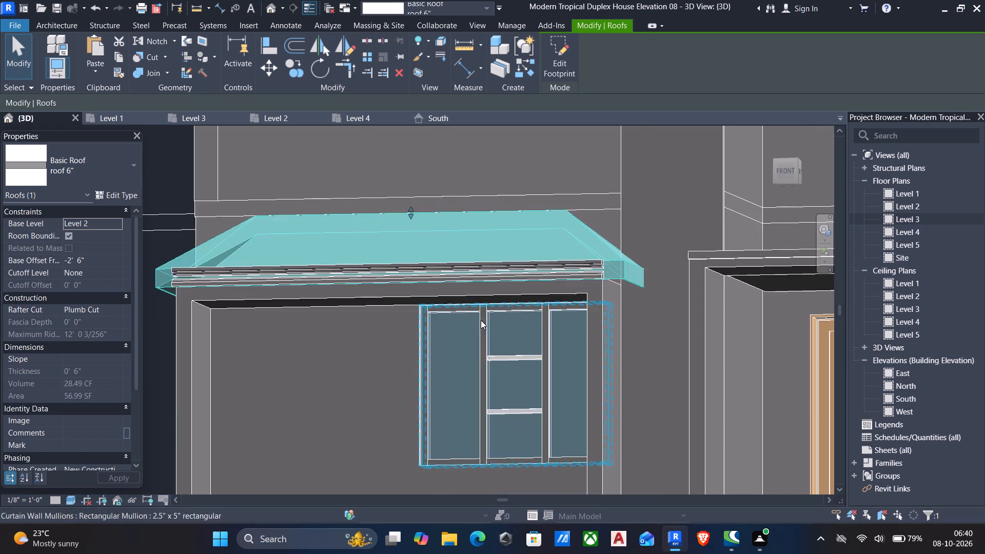
{"action": "scroll", "coordinate": [484, 328], "scroll_direction": "down", "scroll_amount": 4}
{"action": "middle_click_drag", "start_coordinate": [484, 330], "coordinate": [691, 460]}
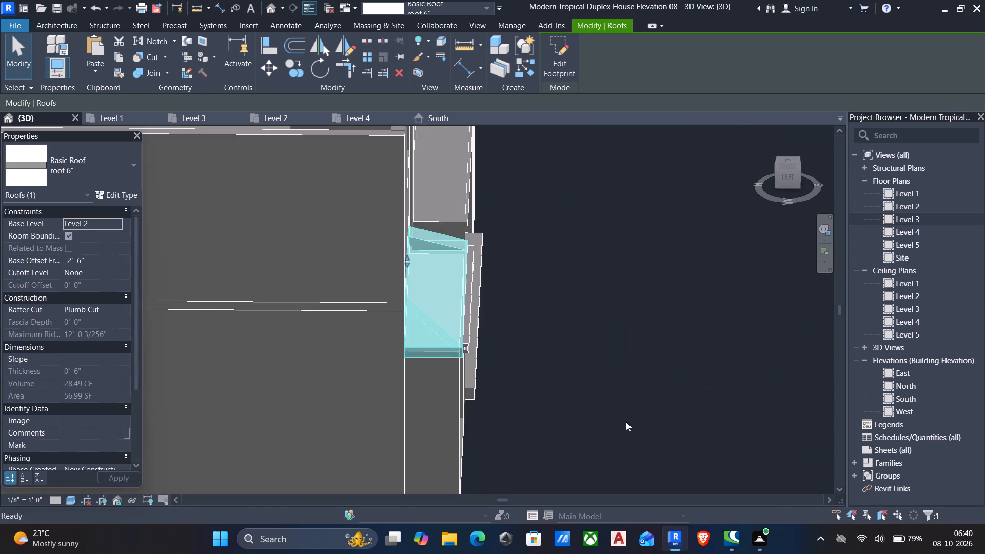
{"action": "scroll", "coordinate": [485, 330], "scroll_direction": "up", "scroll_amount": 5}
{"action": "key", "text": "Escape"}
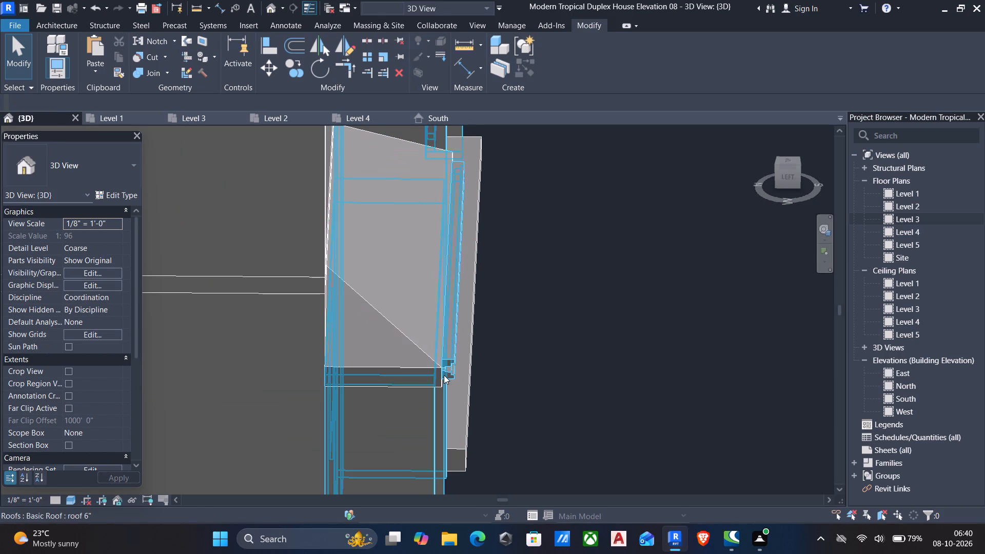
Open the in-place window projection for editing and nudge its moulding extrusion outward, well clear of the small roof's front eave.
{"action": "left_click", "coordinate": [445, 365]}
{"action": "left_click", "coordinate": [569, 54]}
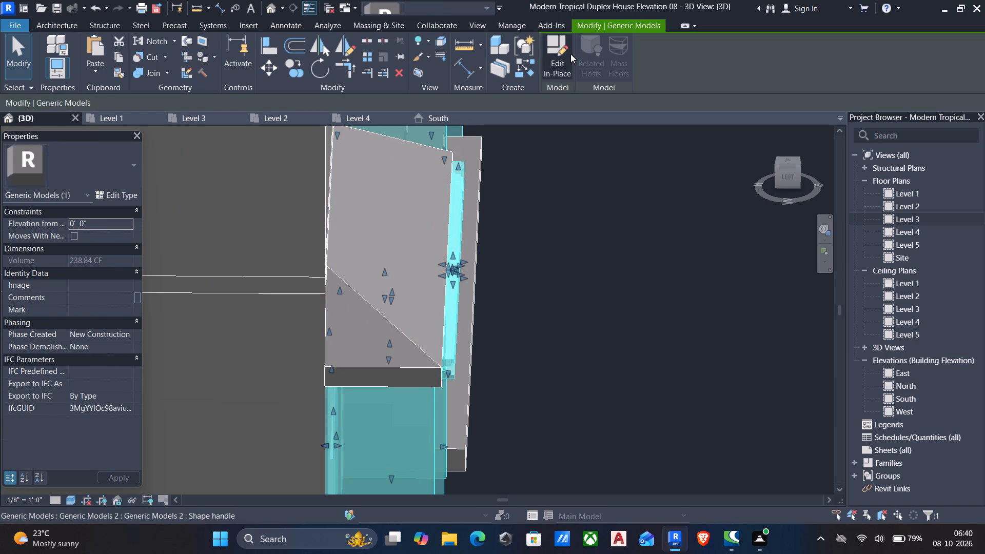
{"action": "left_click", "coordinate": [450, 353]}
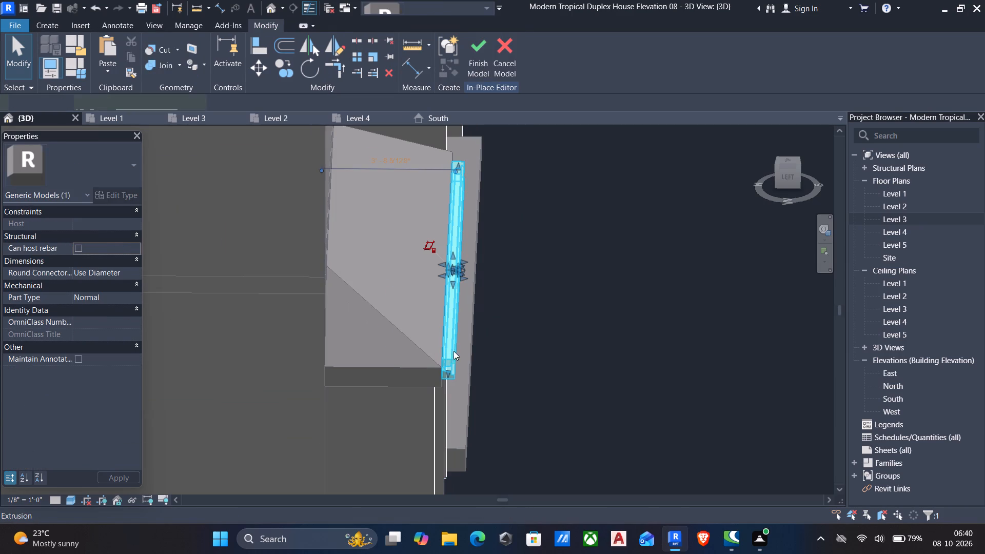
{"action": "key", "text": "Right"}
{"action": "key", "text": "Right"}
{"action": "key", "text": "Right"}
{"action": "key", "text": "Right"}
{"action": "key", "text": "Right"}
{"action": "key", "text": "Right"}
{"action": "key", "text": "Right"}
{"action": "key", "text": "Right"}
{"action": "key", "text": "Right"}
{"action": "key", "text": "Right"}
{"action": "key", "text": "Right"}
{"action": "key", "text": "Right"}
{"action": "key", "text": "Right"}
{"action": "key", "text": "Right"}
{"action": "key", "text": "Right"}
{"action": "key", "text": "Right"}
{"action": "key", "text": "Right"}
{"action": "key", "text": "Right"}
{"action": "key", "text": "Right"}
{"action": "key", "text": "Right"}
{"action": "key", "text": "Right"}
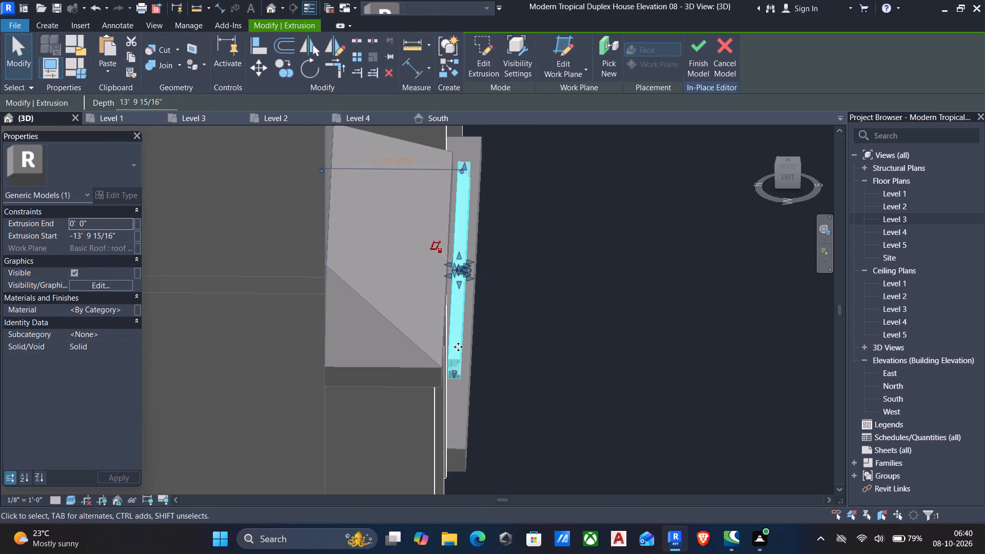
{"action": "key", "text": "Right"}
{"action": "key", "text": "Right"}
{"action": "key", "text": "Right"}
{"action": "key", "text": "Right"}
{"action": "key", "text": "Right"}
{"action": "key", "text": "Right"}
{"action": "key", "text": "Right"}
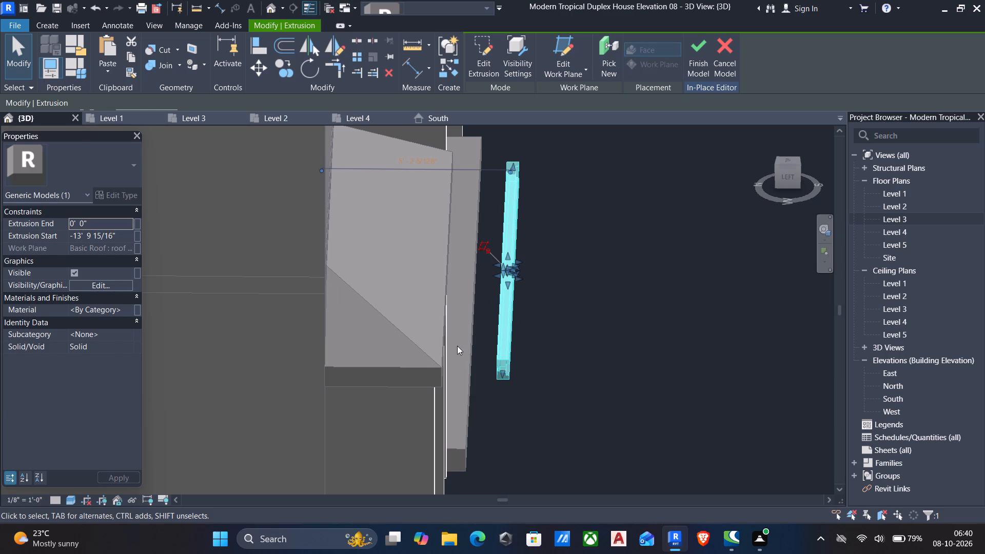
{"action": "key", "text": "Escape"}
{"action": "left_click", "coordinate": [447, 323]}
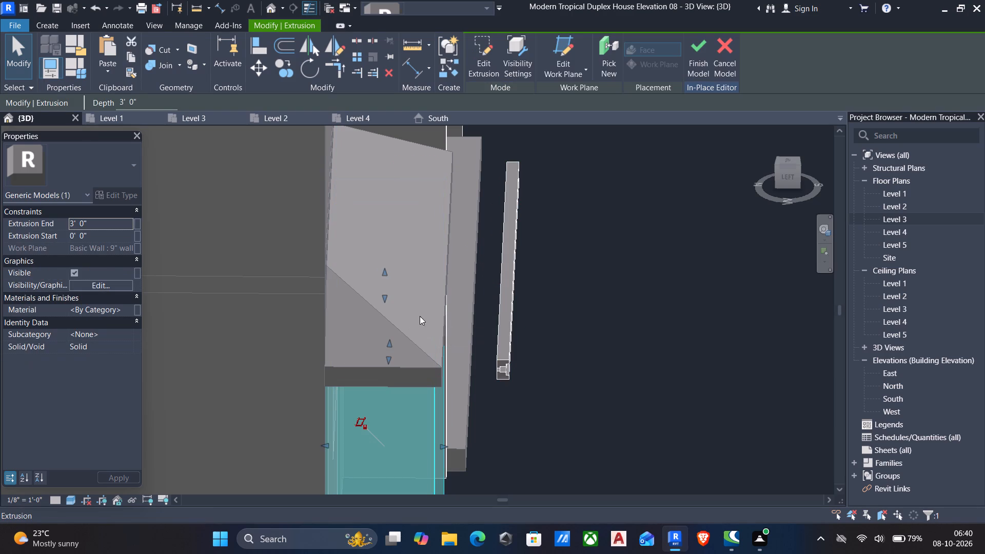
{"action": "key", "text": "Escape"}
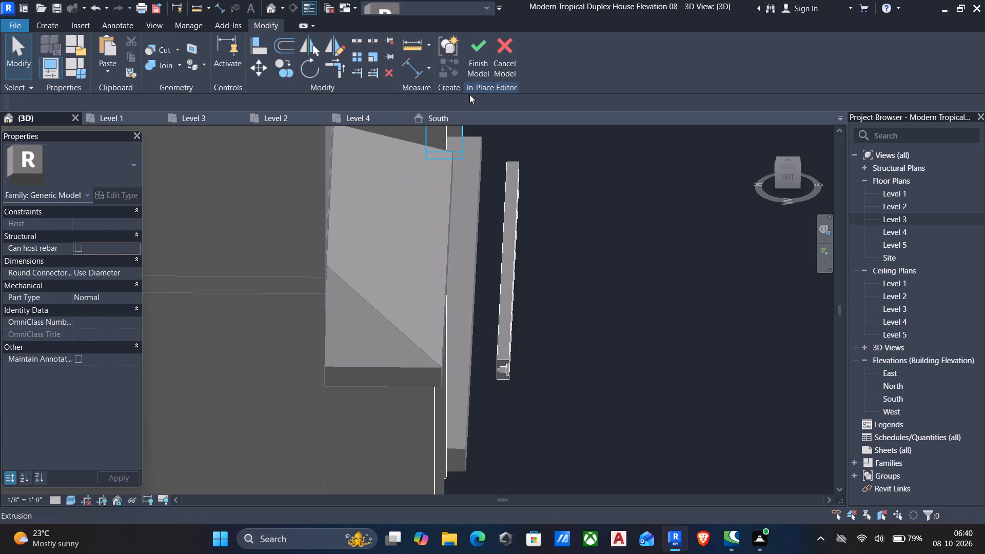
Finish the in-place model containing the moulding.
{"action": "left_click", "coordinate": [471, 36]}
{"action": "left_click", "coordinate": [475, 45]}
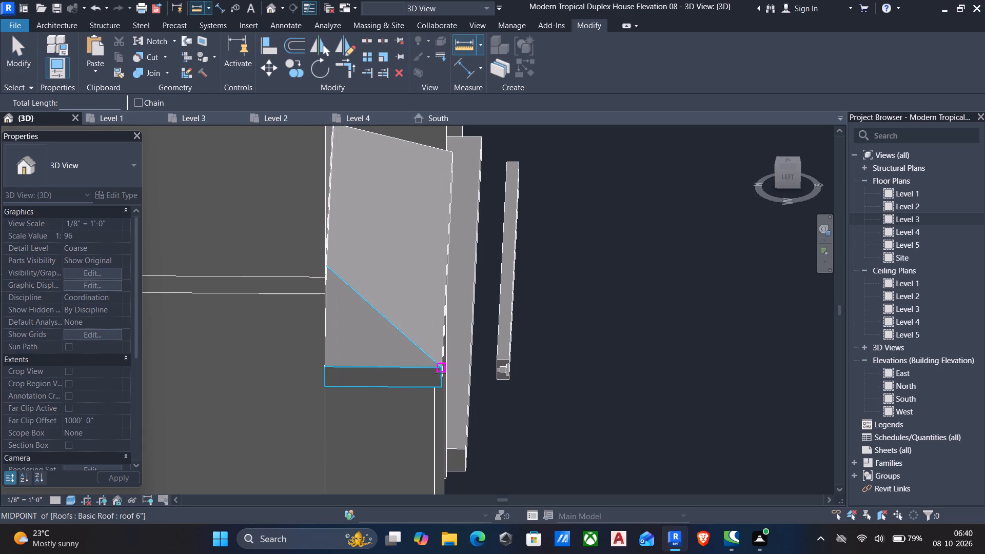
{"action": "key", "text": "Escape"}
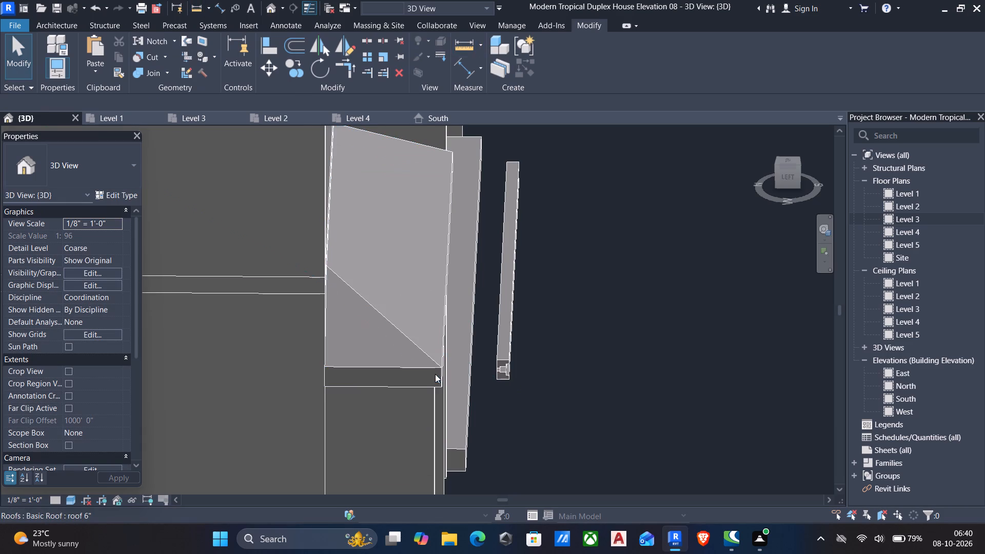
Reopen the small sloped roof's footprint sketch and nudge its front slope line outward to about 4'-8 7/16" from the wall.
{"action": "left_click", "coordinate": [435, 374]}
{"action": "left_click", "coordinate": [437, 361]}
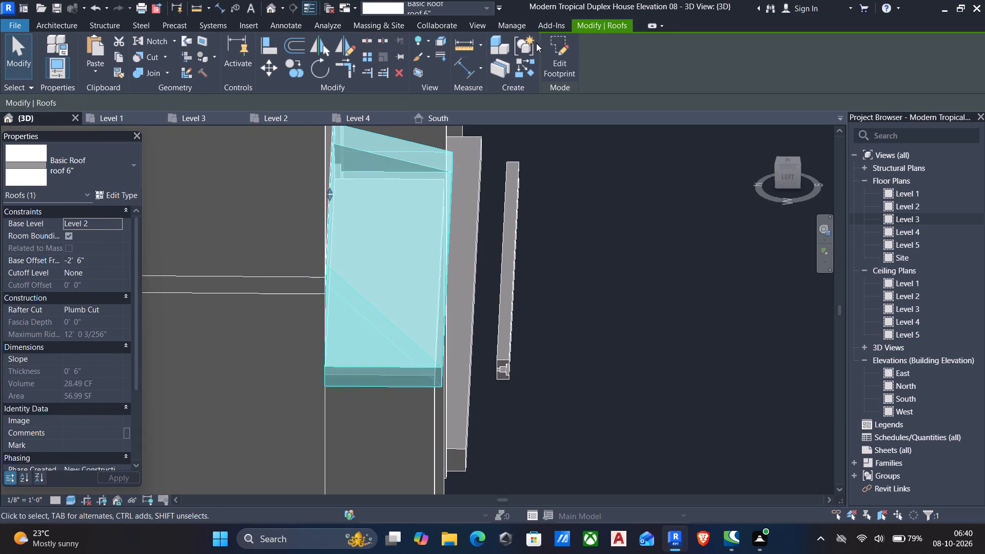
{"action": "left_click", "coordinate": [549, 49]}
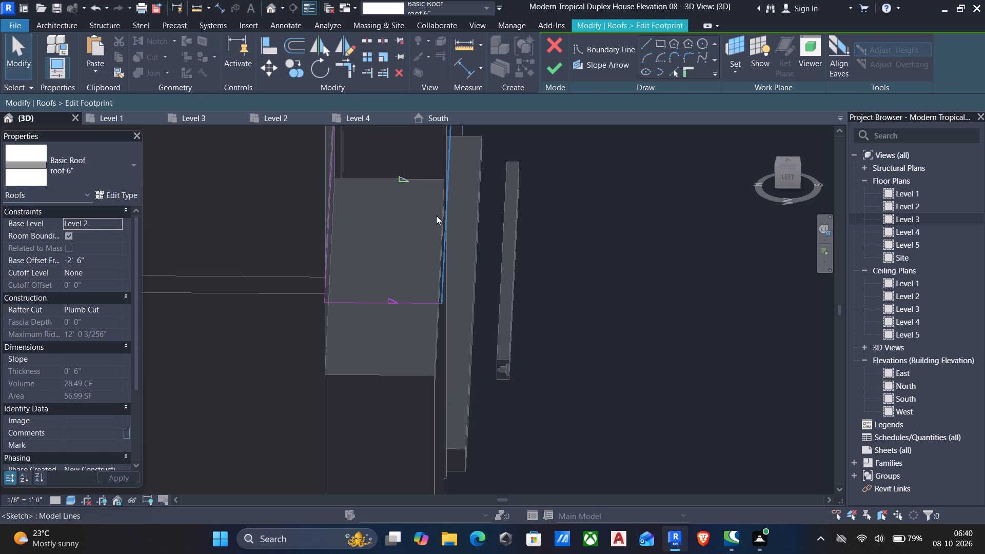
{"action": "left_click", "coordinate": [442, 211]}
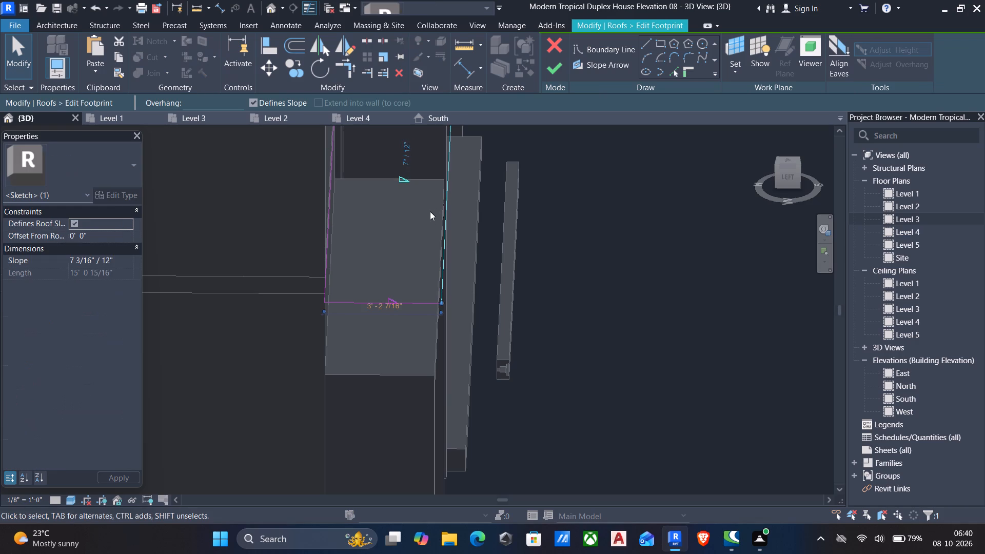
{"action": "scroll", "coordinate": [428, 215], "scroll_direction": "down", "scroll_amount": 4}
{"action": "key", "text": "Right"}
{"action": "key", "text": "Right"}
{"action": "key", "text": "Right"}
{"action": "key", "text": "Right"}
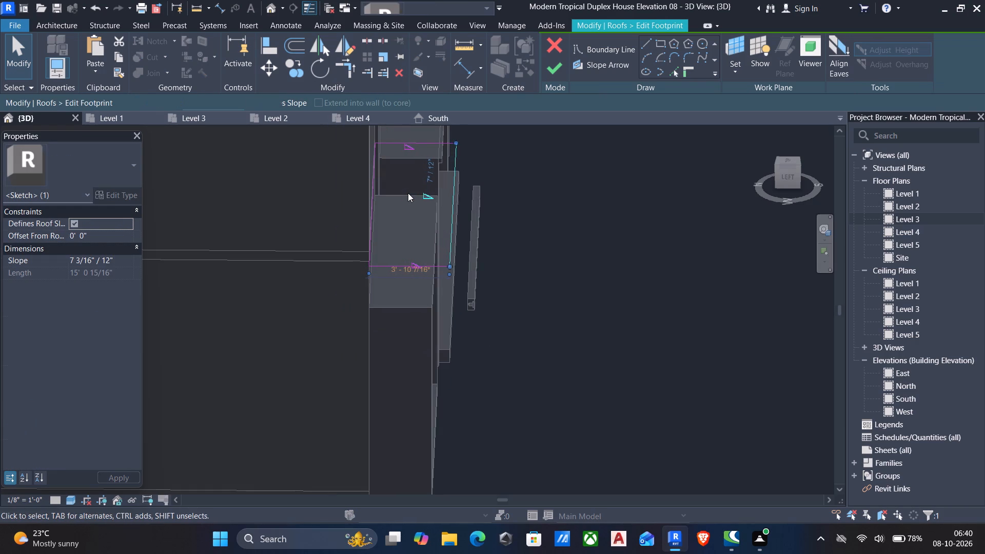
{"action": "key", "text": "Right"}
{"action": "key", "text": "Right"}
{"action": "key", "text": "Right"}
{"action": "key", "text": "Right"}
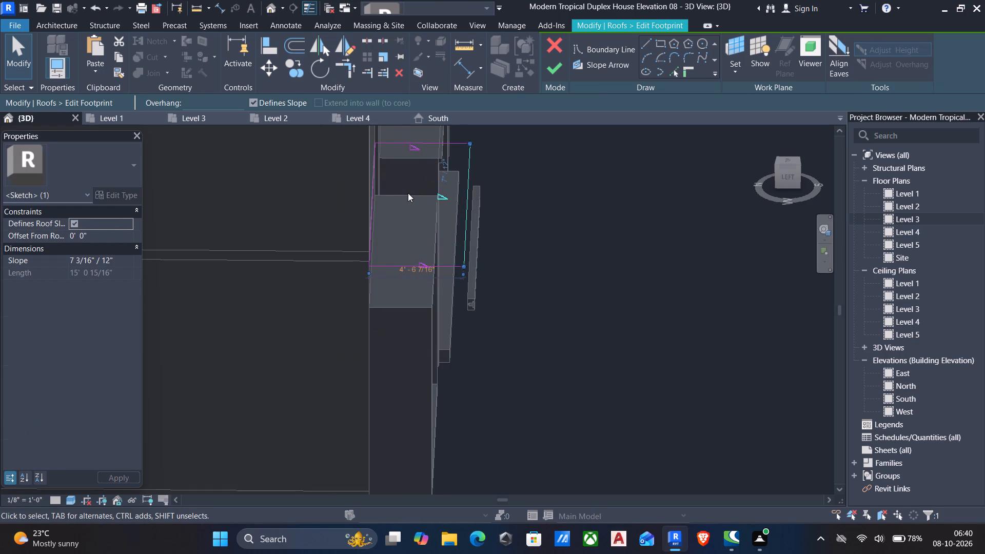
{"action": "key", "text": "Right"}
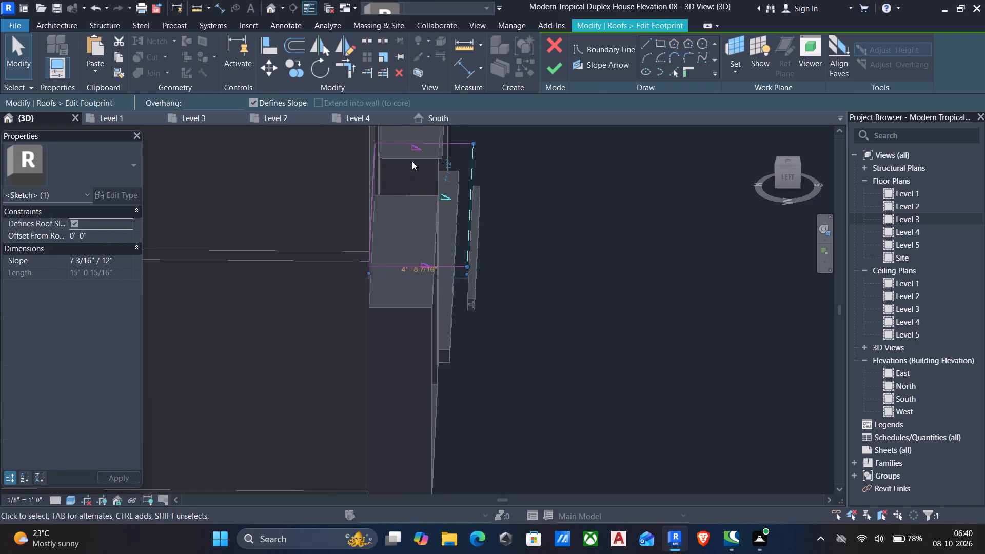
Nudge both end slope lines of the roof footprint outward, bringing the one away from the porch to about 1'-4".
{"action": "left_click", "coordinate": [403, 145]}
{"action": "key", "text": "Up"}
{"action": "key", "text": "Up"}
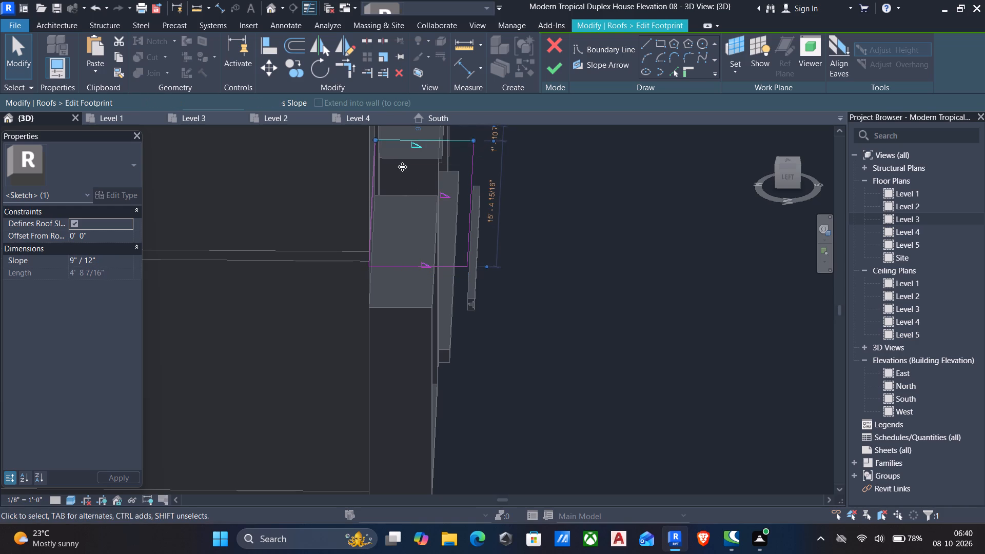
{"action": "left_click", "coordinate": [403, 261]}
{"action": "key", "text": "Down"}
{"action": "key", "text": "Down"}
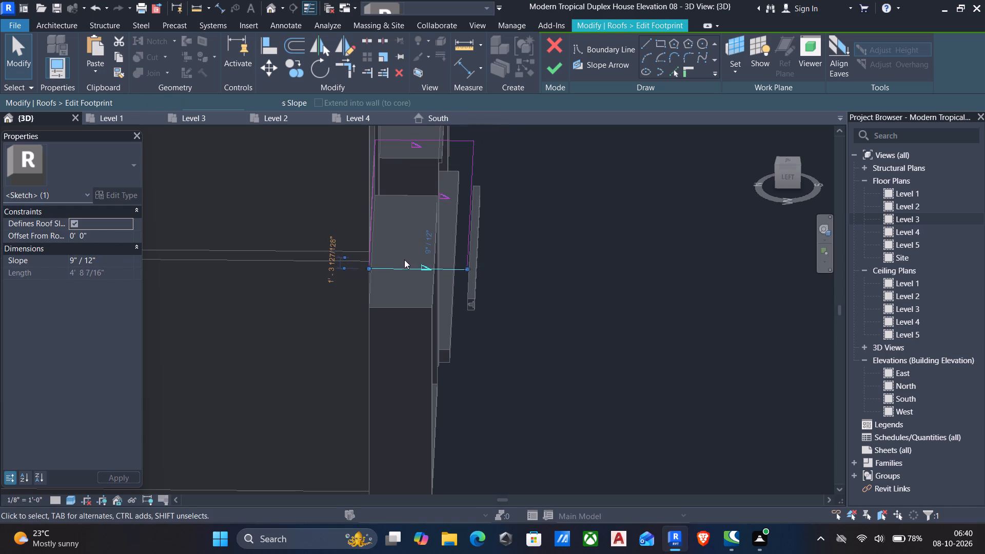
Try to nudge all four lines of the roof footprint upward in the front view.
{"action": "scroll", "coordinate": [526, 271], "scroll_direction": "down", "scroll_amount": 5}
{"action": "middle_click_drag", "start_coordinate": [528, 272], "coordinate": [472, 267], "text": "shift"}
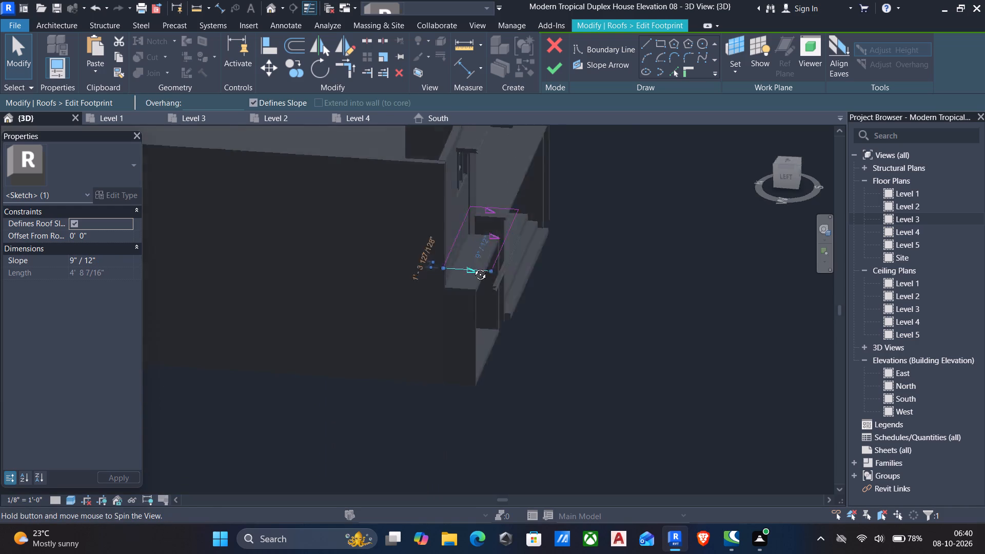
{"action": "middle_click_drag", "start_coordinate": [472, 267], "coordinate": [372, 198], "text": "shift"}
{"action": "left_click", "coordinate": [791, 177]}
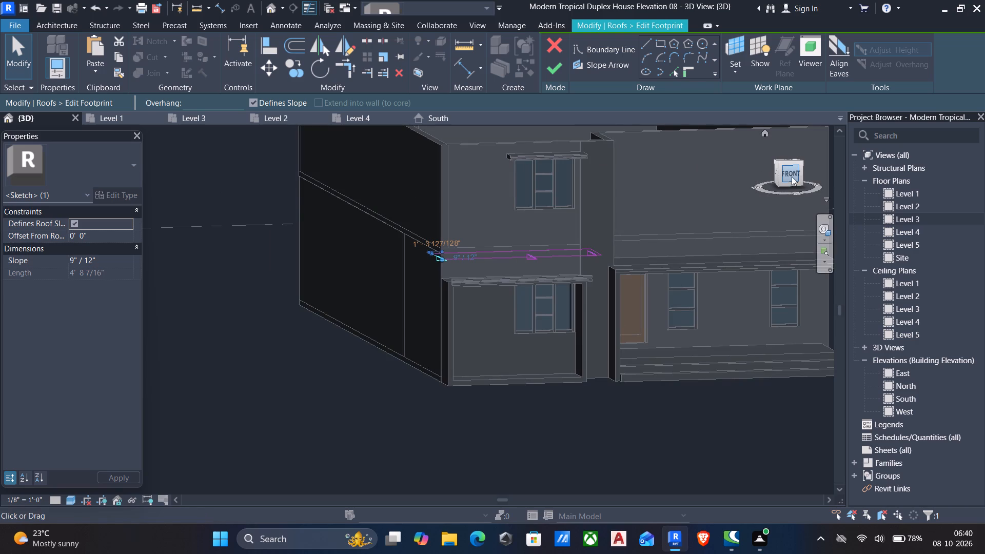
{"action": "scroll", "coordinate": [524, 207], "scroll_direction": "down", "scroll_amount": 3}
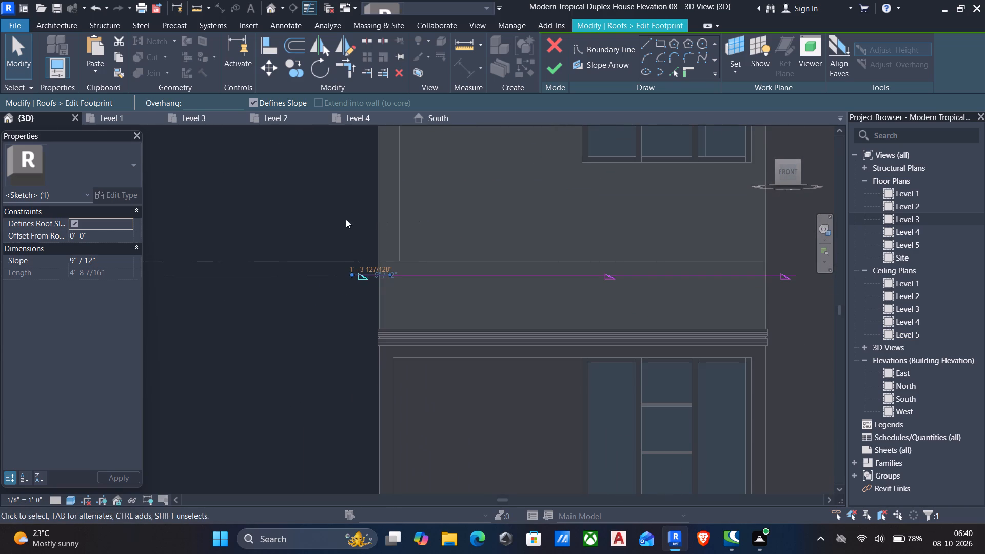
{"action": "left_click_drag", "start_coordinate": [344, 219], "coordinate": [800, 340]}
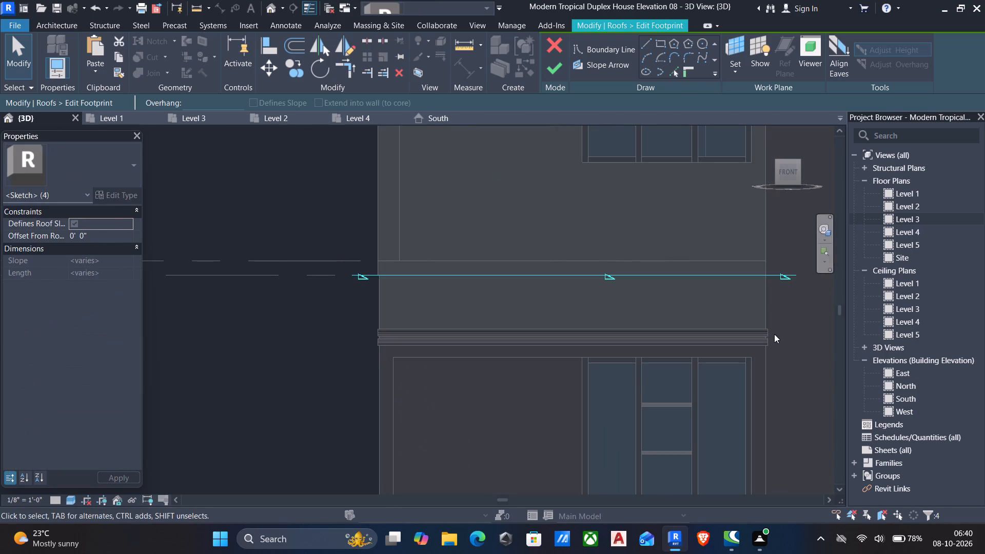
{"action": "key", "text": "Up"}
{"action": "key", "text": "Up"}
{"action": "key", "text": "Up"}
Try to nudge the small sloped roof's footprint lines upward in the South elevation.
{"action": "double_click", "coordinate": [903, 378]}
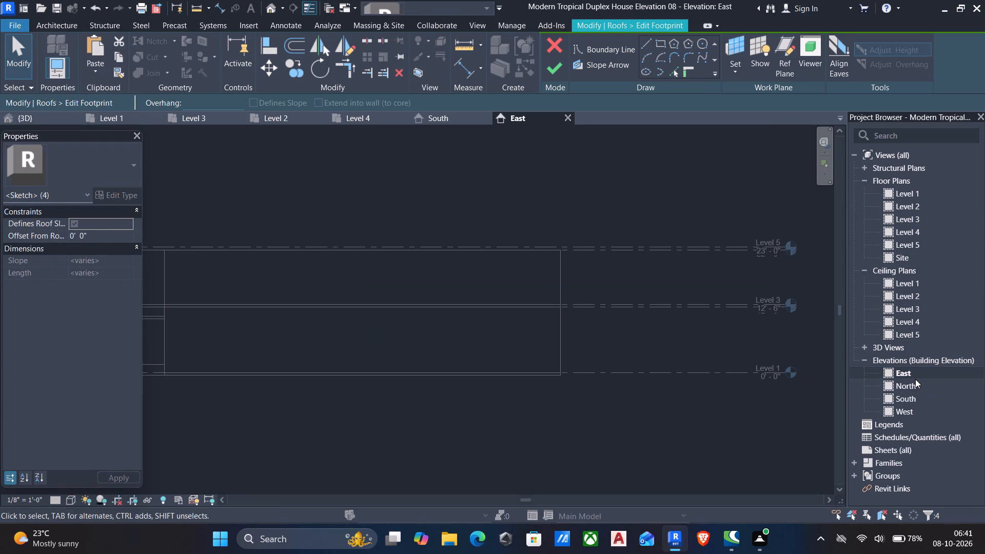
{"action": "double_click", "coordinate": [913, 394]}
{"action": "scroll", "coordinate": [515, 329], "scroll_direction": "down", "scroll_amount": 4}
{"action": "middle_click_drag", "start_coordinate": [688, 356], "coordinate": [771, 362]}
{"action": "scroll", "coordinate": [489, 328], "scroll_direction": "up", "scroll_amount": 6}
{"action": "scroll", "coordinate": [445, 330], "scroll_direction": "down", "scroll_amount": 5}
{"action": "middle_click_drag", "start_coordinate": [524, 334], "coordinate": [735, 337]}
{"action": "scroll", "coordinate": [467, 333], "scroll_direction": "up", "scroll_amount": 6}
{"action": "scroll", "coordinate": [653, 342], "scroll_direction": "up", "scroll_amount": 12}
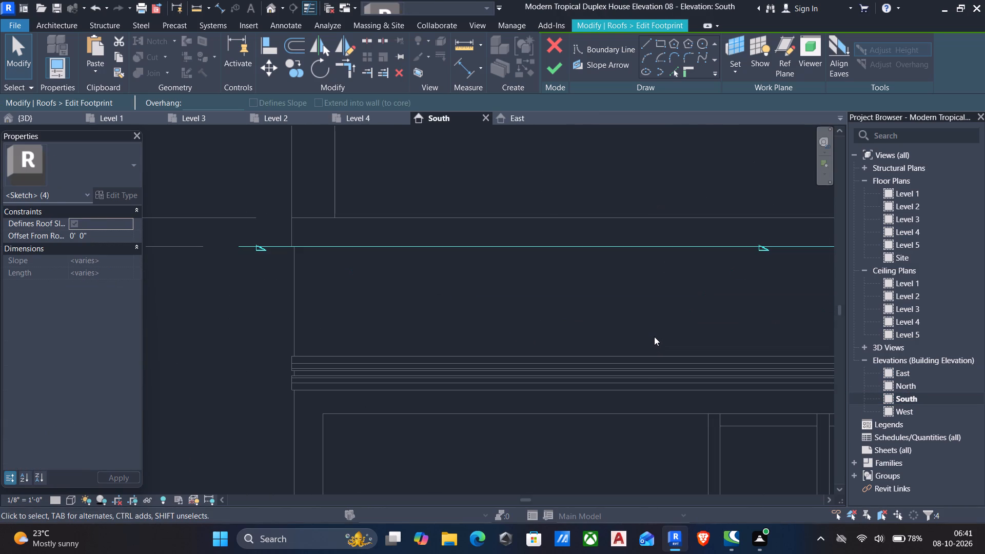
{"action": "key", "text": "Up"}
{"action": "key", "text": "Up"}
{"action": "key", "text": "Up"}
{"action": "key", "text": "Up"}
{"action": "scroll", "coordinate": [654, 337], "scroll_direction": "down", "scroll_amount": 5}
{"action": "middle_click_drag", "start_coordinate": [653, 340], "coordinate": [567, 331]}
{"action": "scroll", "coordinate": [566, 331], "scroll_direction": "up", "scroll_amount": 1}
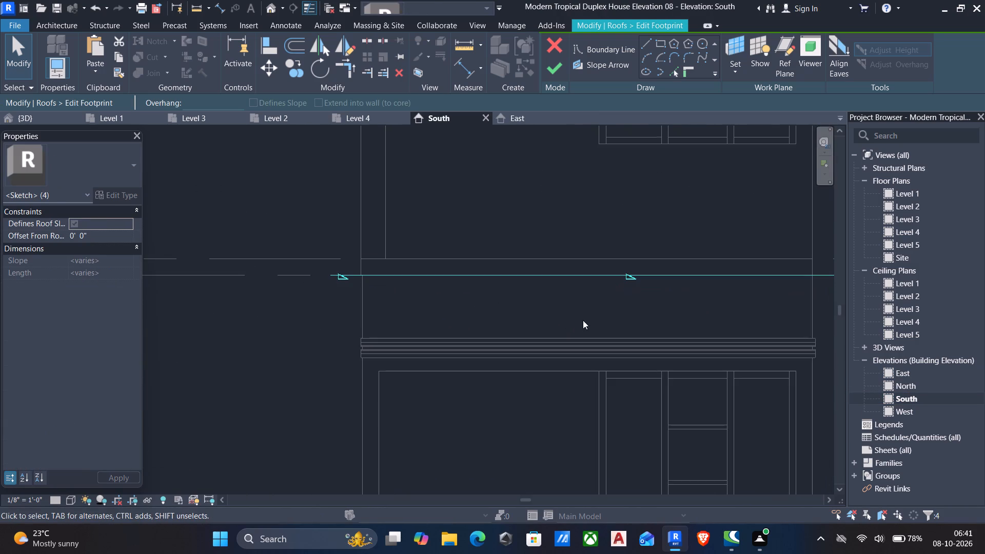
Finish the footprint edit of the small sloped roof.
{"action": "left_click", "coordinate": [624, 27]}
{"action": "left_click", "coordinate": [555, 68]}
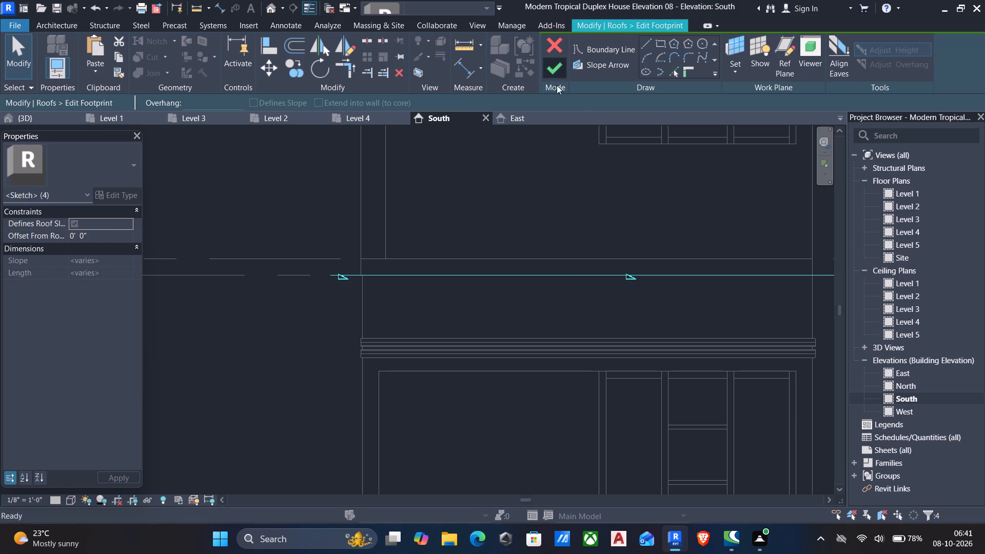
{"action": "scroll", "coordinate": [597, 187], "scroll_direction": "down", "scroll_amount": 6}
{"action": "middle_click_drag", "start_coordinate": [595, 194], "coordinate": [583, 194]}
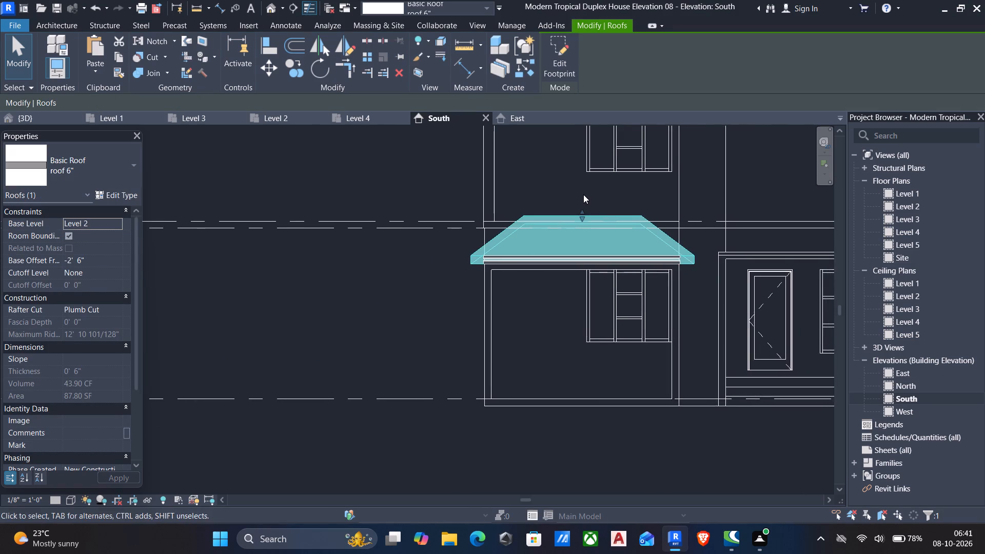
{"action": "scroll", "coordinate": [614, 222], "scroll_direction": "up", "scroll_amount": 1}
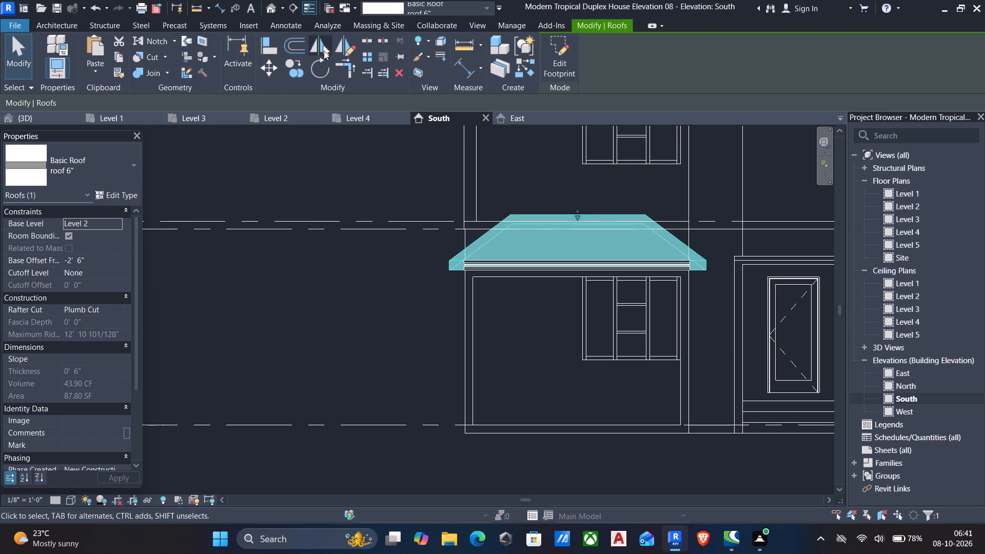
In the 3D view, align the eave moulding's end away from the porch with the small sloped roof's end face.
{"action": "left_click", "coordinate": [274, 8]}
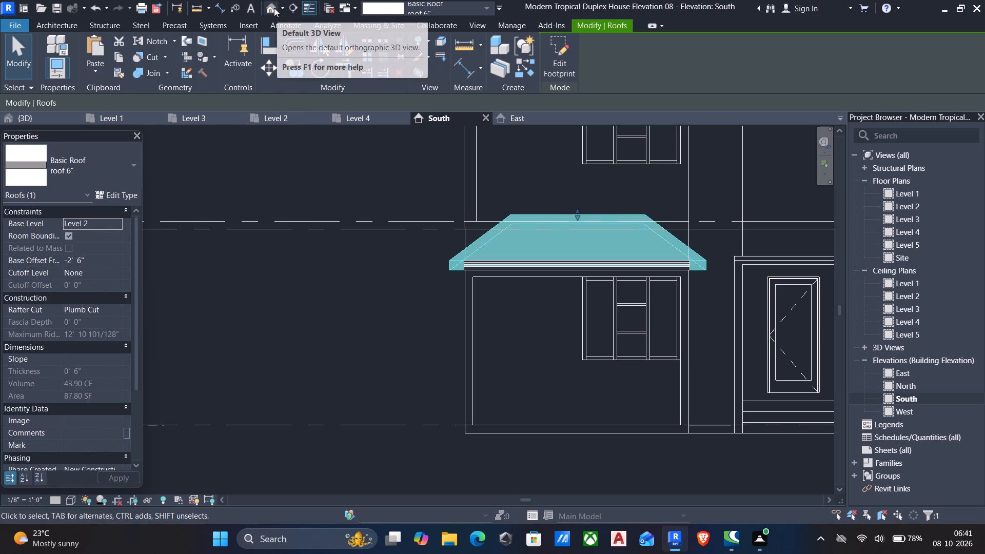
{"action": "scroll", "coordinate": [617, 199], "scroll_direction": "down", "scroll_amount": 6}
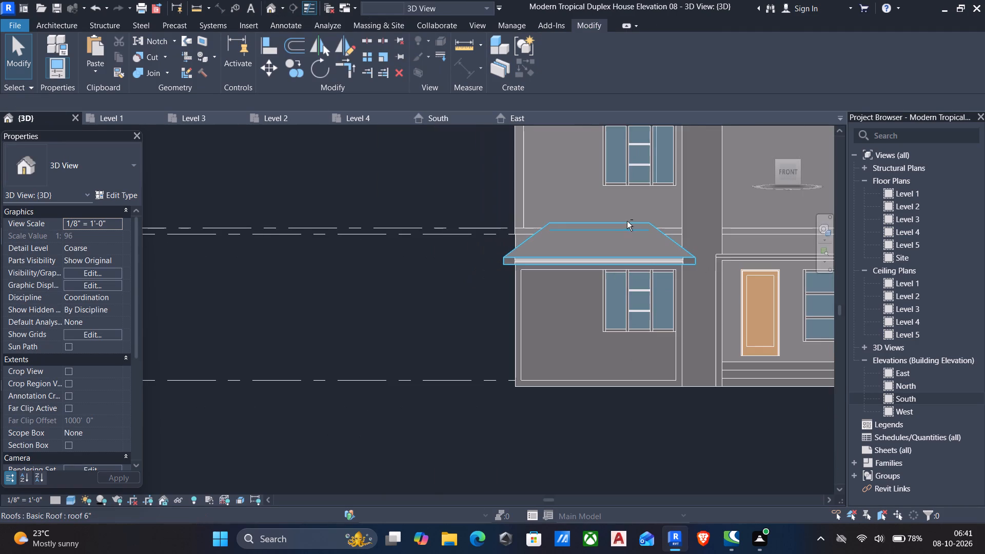
{"action": "middle_click_drag", "start_coordinate": [627, 221], "coordinate": [738, 299], "text": "shift"}
{"action": "scroll", "coordinate": [737, 297], "scroll_direction": "up", "scroll_amount": 6}
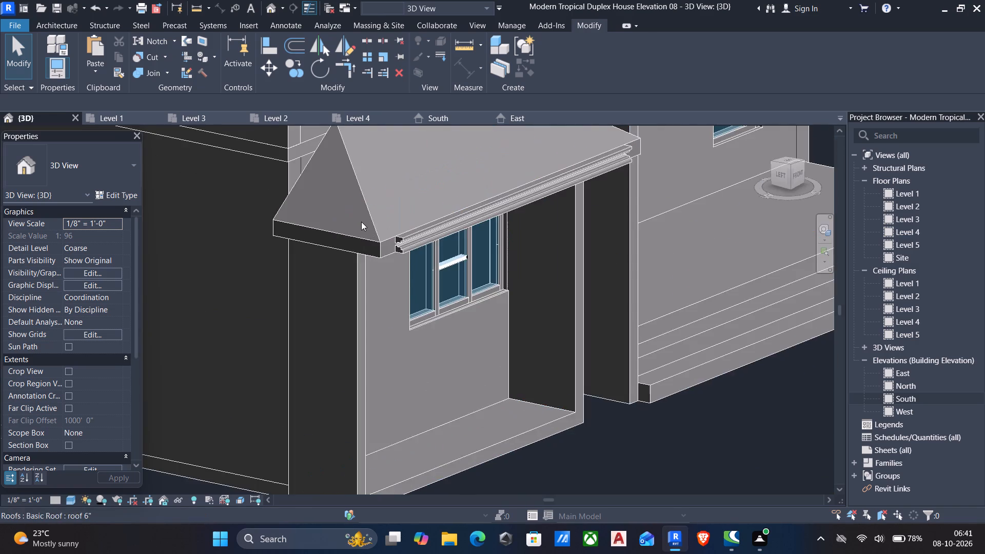
{"action": "scroll", "coordinate": [361, 222], "scroll_direction": "up", "scroll_amount": 6}
{"action": "scroll", "coordinate": [425, 261], "scroll_direction": "up", "scroll_amount": 4}
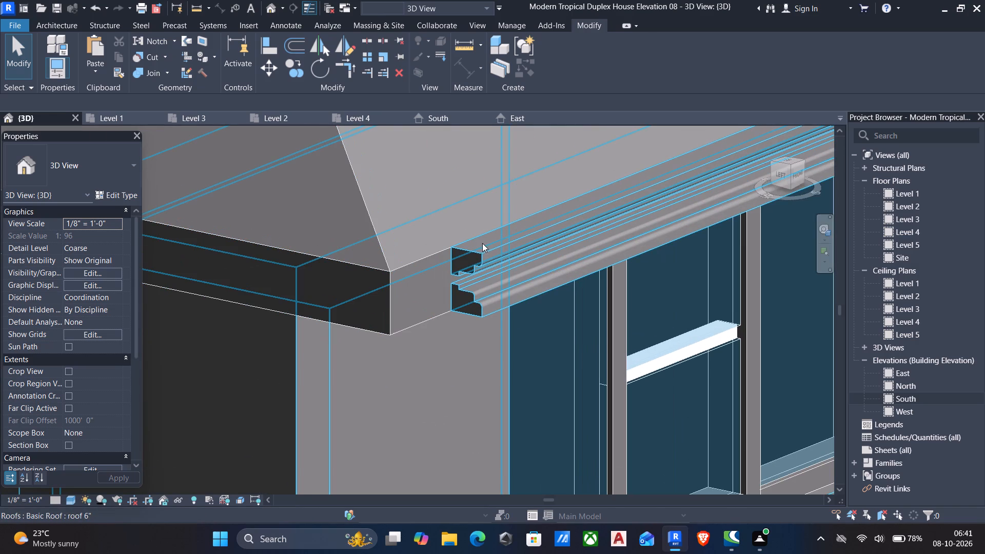
{"action": "left_click", "coordinate": [393, 327]}
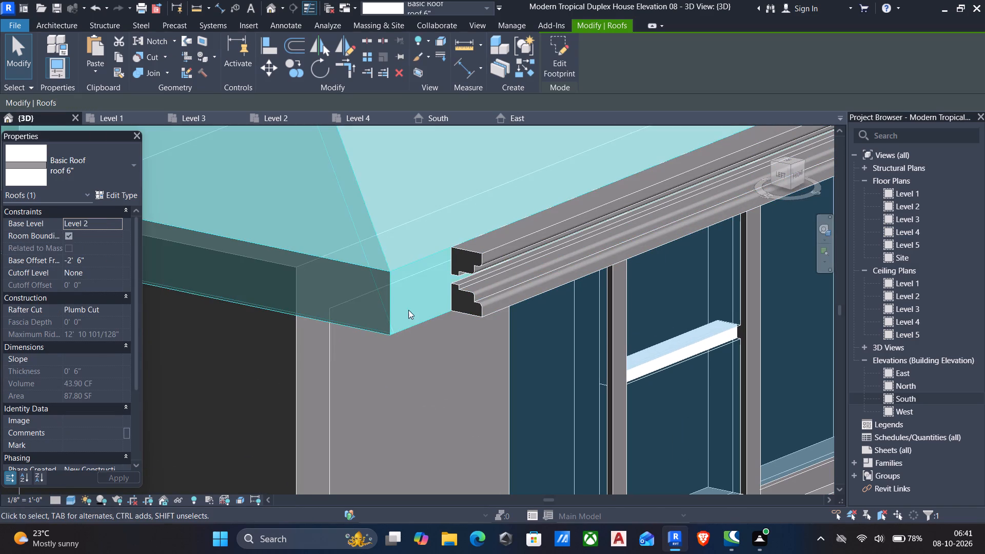
{"action": "scroll", "coordinate": [418, 300], "scroll_direction": "down", "scroll_amount": 6}
{"action": "middle_click_drag", "start_coordinate": [430, 295], "coordinate": [506, 255], "text": "shift"}
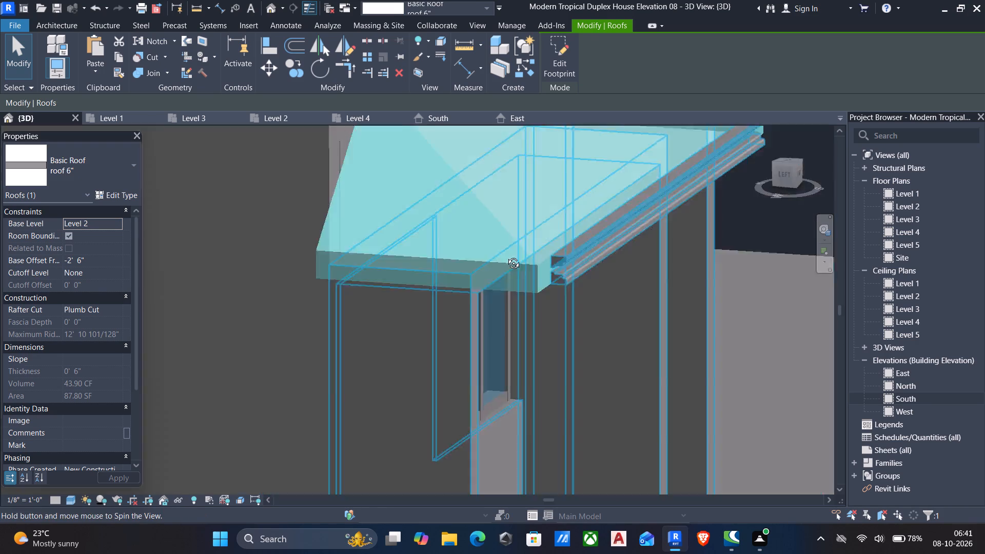
{"action": "middle_click_drag", "start_coordinate": [506, 255], "coordinate": [453, 259], "text": "shift"}
{"action": "middle_click_drag", "start_coordinate": [453, 259], "coordinate": [476, 295], "text": "shift"}
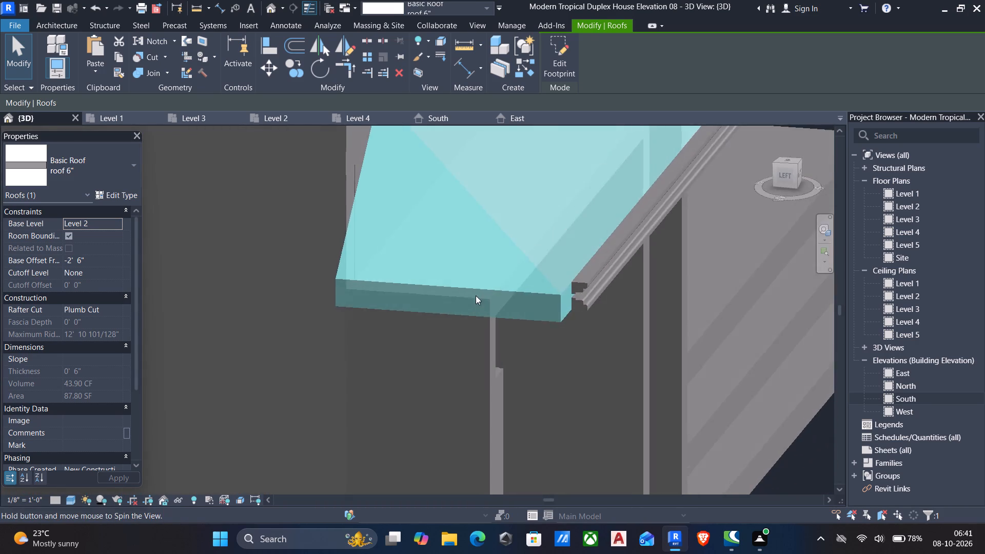
{"action": "scroll", "coordinate": [516, 265], "scroll_direction": "up", "scroll_amount": 7}
{"action": "key", "text": "Escape"}
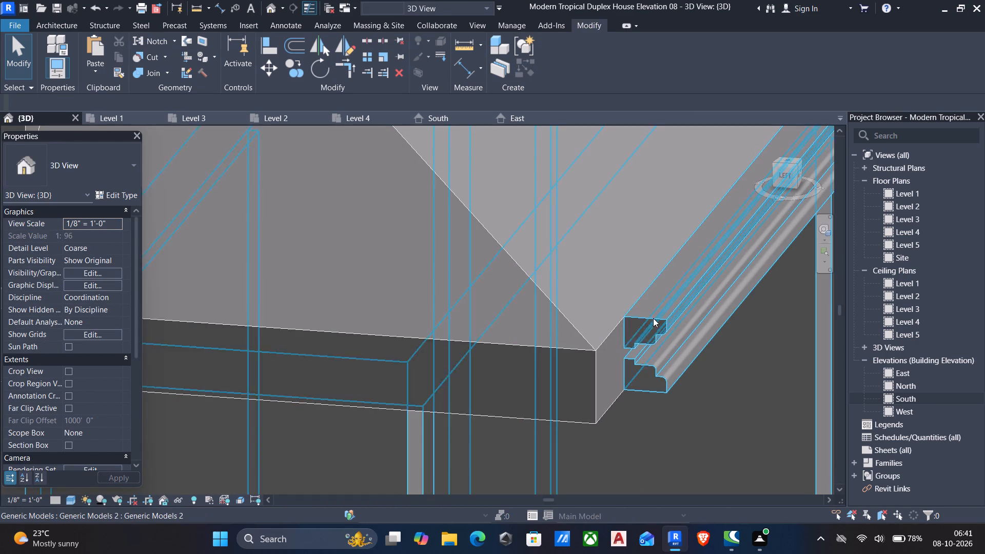
{"action": "type", "text": "al"}
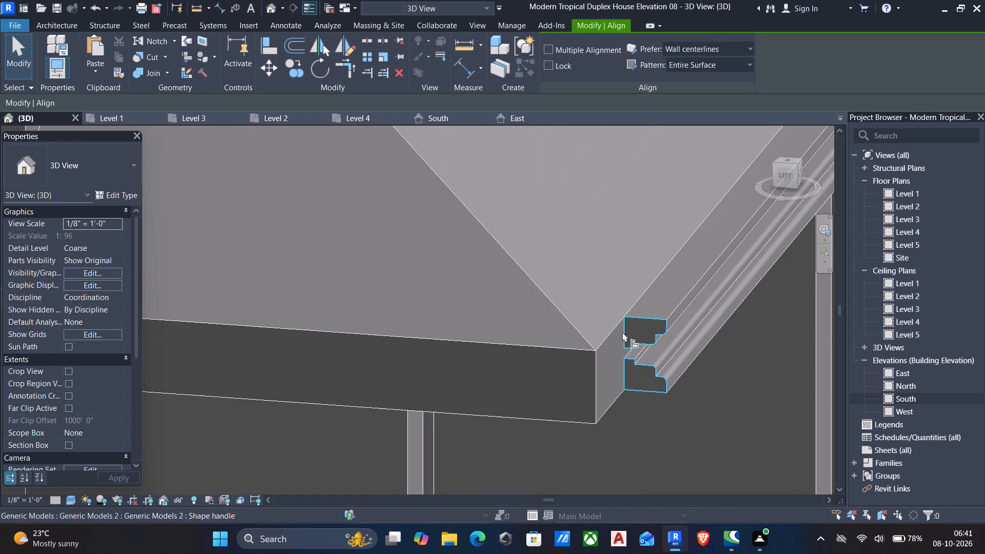
{"action": "left_click", "coordinate": [574, 350]}
{"action": "left_click", "coordinate": [633, 322]}
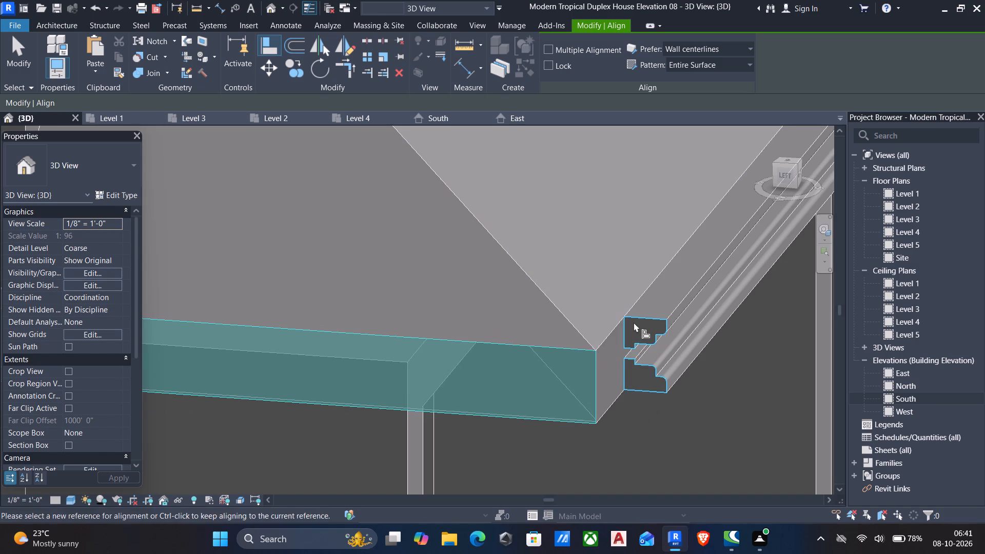
Align the eave moulding's porch-side end with the small sloped roof's matching end face, and check it from the front.
{"action": "scroll", "coordinate": [634, 322], "scroll_direction": "down", "scroll_amount": 10}
{"action": "middle_click_drag", "start_coordinate": [638, 342], "coordinate": [620, 343], "text": "shift"}
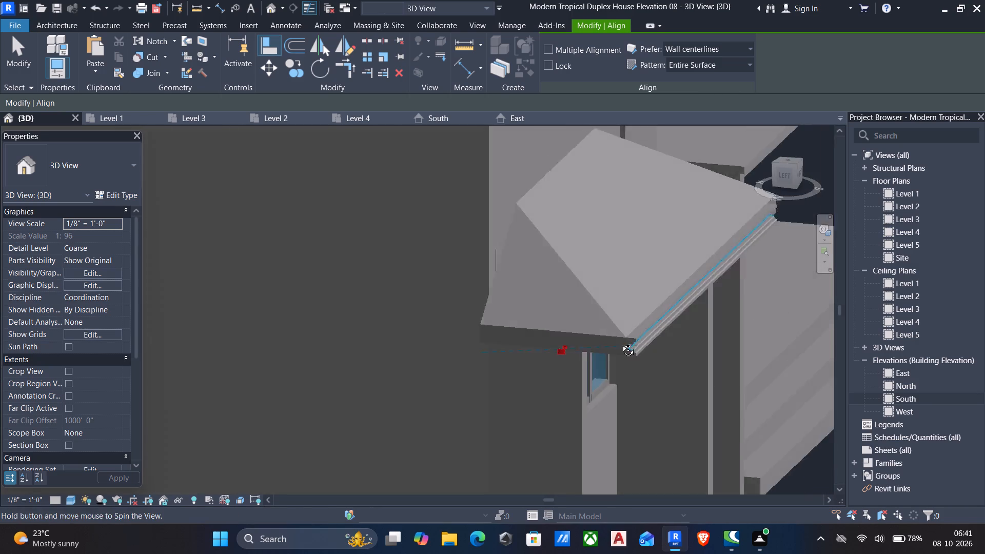
{"action": "middle_click_drag", "start_coordinate": [620, 343], "coordinate": [545, 334], "text": "shift"}
{"action": "scroll", "coordinate": [569, 327], "scroll_direction": "down", "scroll_amount": 4}
{"action": "middle_click_drag", "start_coordinate": [599, 345], "coordinate": [58, 328]}
{"action": "scroll", "coordinate": [140, 322], "scroll_direction": "up", "scroll_amount": 3}
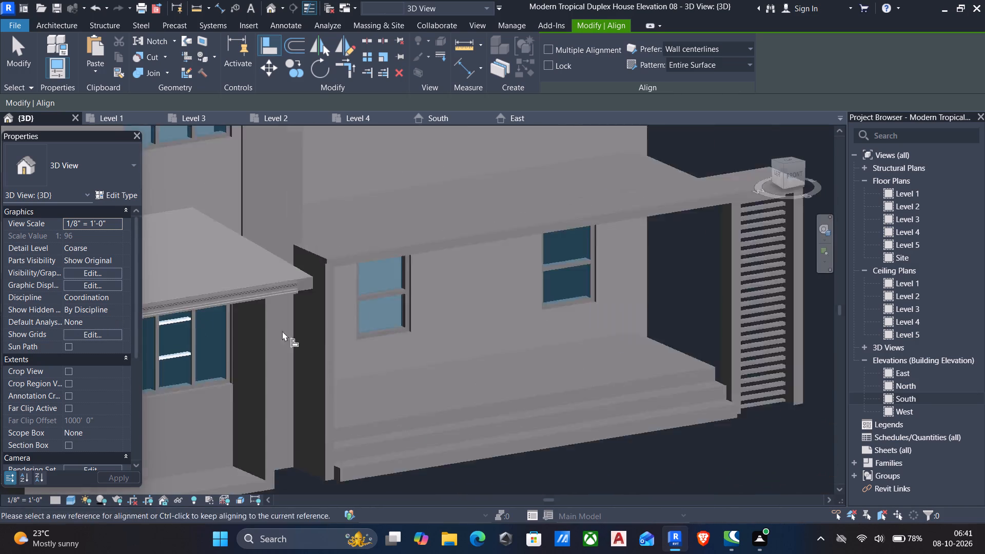
{"action": "scroll", "coordinate": [282, 331], "scroll_direction": "up", "scroll_amount": 3}
{"action": "scroll", "coordinate": [398, 323], "scroll_direction": "down", "scroll_amount": 5}
{"action": "middle_click_drag", "start_coordinate": [398, 323], "coordinate": [326, 333]}
{"action": "scroll", "coordinate": [326, 333], "scroll_direction": "up", "scroll_amount": 6}
{"action": "left_click", "coordinate": [461, 329]}
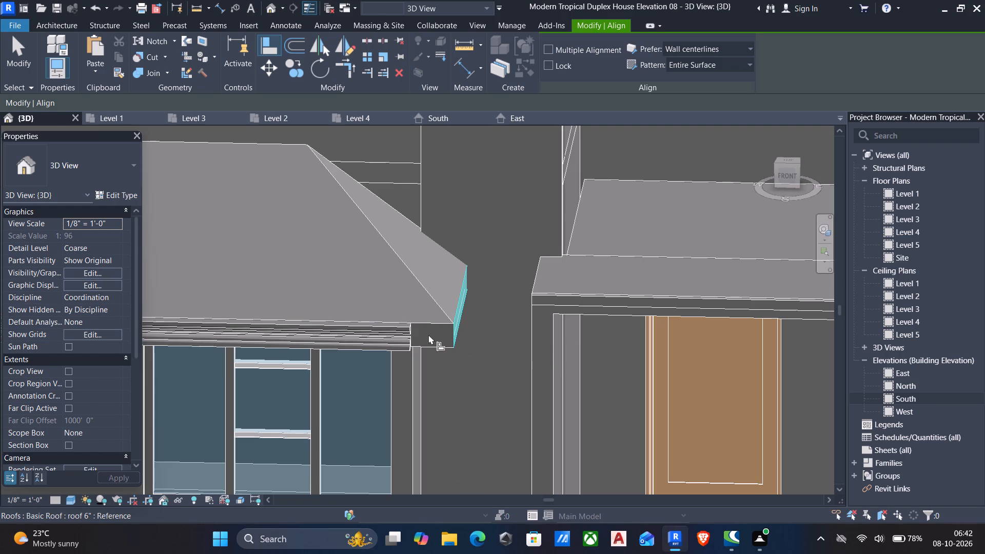
{"action": "left_click", "coordinate": [414, 329]}
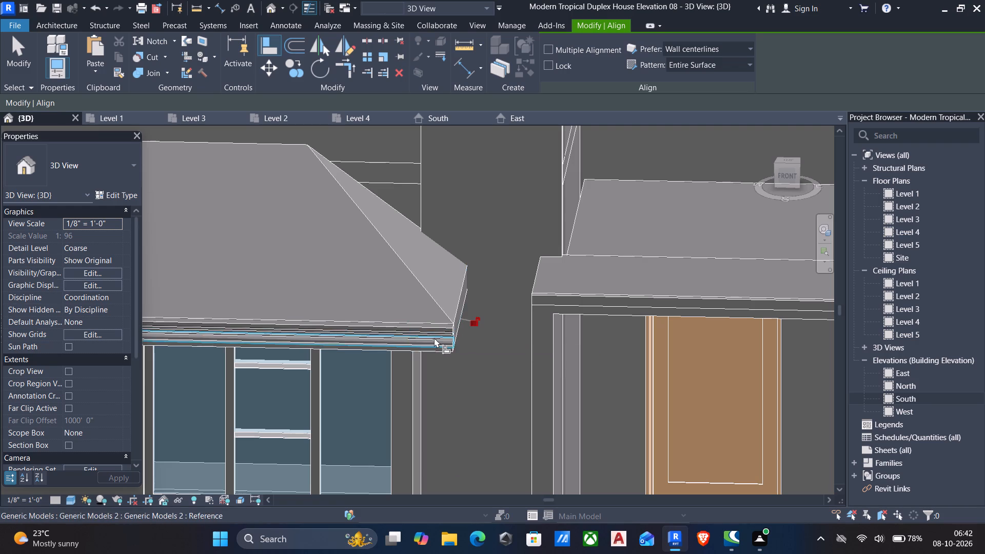
{"action": "scroll", "coordinate": [439, 338], "scroll_direction": "down", "scroll_amount": 7}
{"action": "middle_click_drag", "start_coordinate": [440, 343], "coordinate": [479, 306]}
{"action": "scroll", "coordinate": [481, 305], "scroll_direction": "up", "scroll_amount": 1}
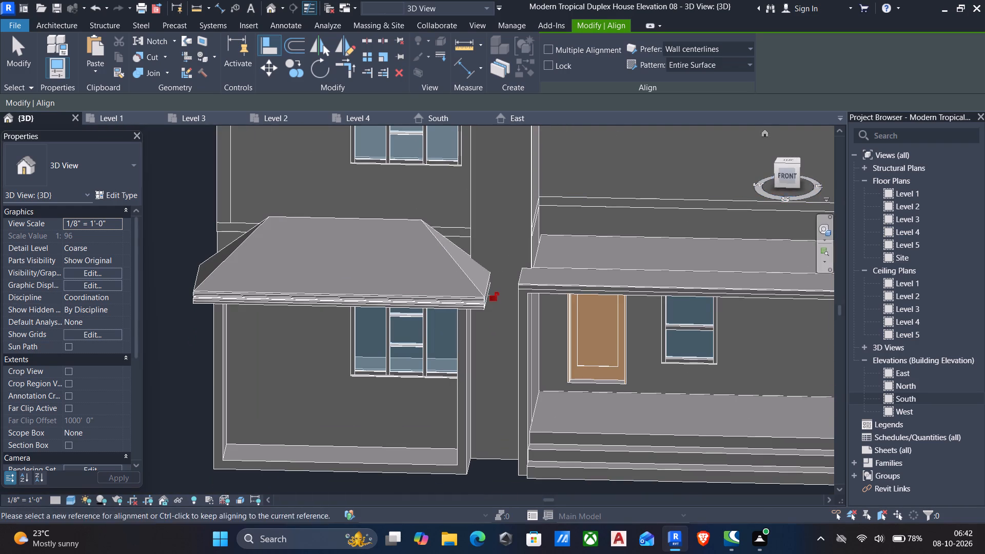
{"action": "left_click", "coordinate": [787, 173]}
{"action": "scroll", "coordinate": [379, 285], "scroll_direction": "down", "scroll_amount": 6}
{"action": "middle_click_drag", "start_coordinate": [401, 291], "coordinate": [597, 290]}
{"action": "scroll", "coordinate": [355, 261], "scroll_direction": "down", "scroll_amount": 5}
{"action": "middle_click_drag", "start_coordinate": [359, 270], "coordinate": [438, 279]}
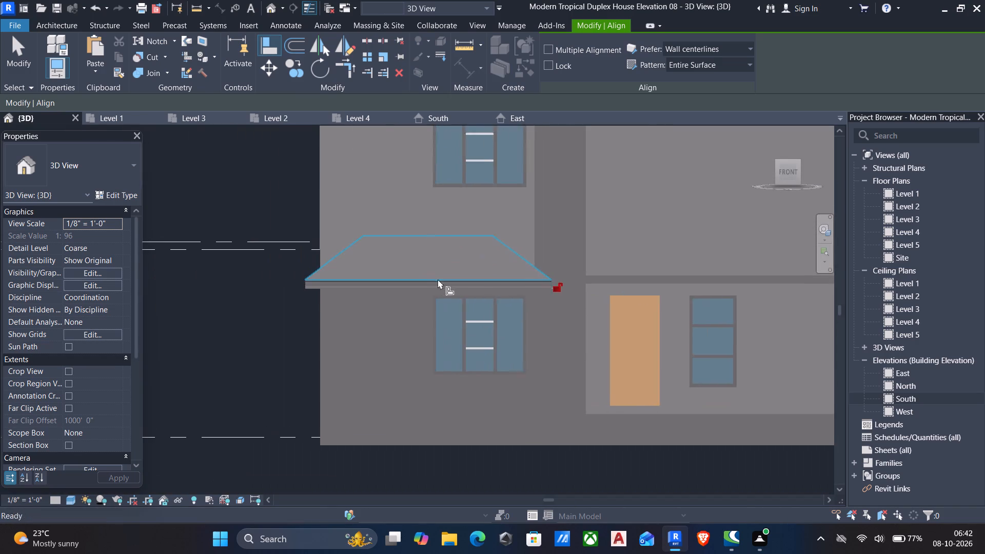
{"action": "key", "text": "Escape"}
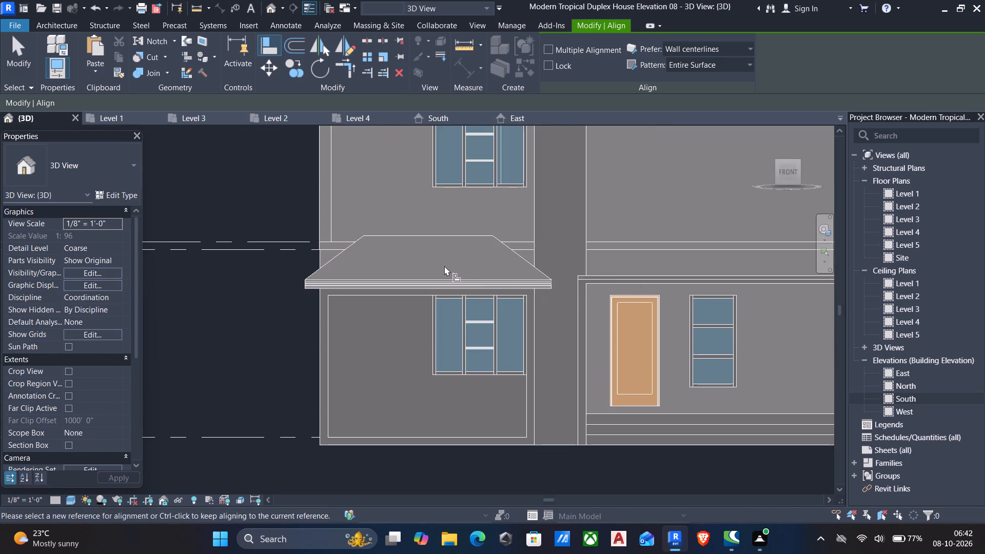
{"action": "key", "text": "Escape"}
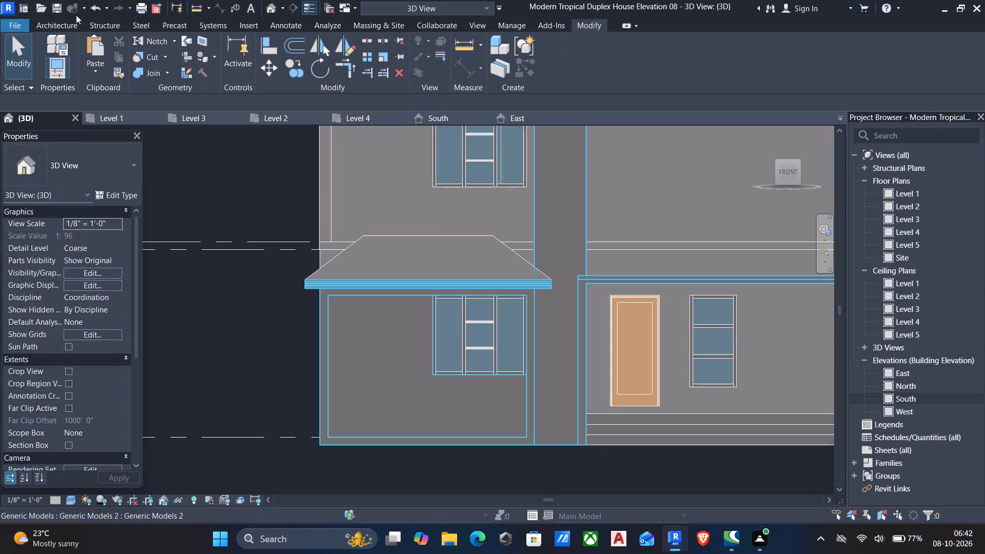
Reopen the in-place facade model and start an extrusion on the floor-edge face in the side return wall above the porch roof.
{"action": "left_click", "coordinate": [587, 213]}
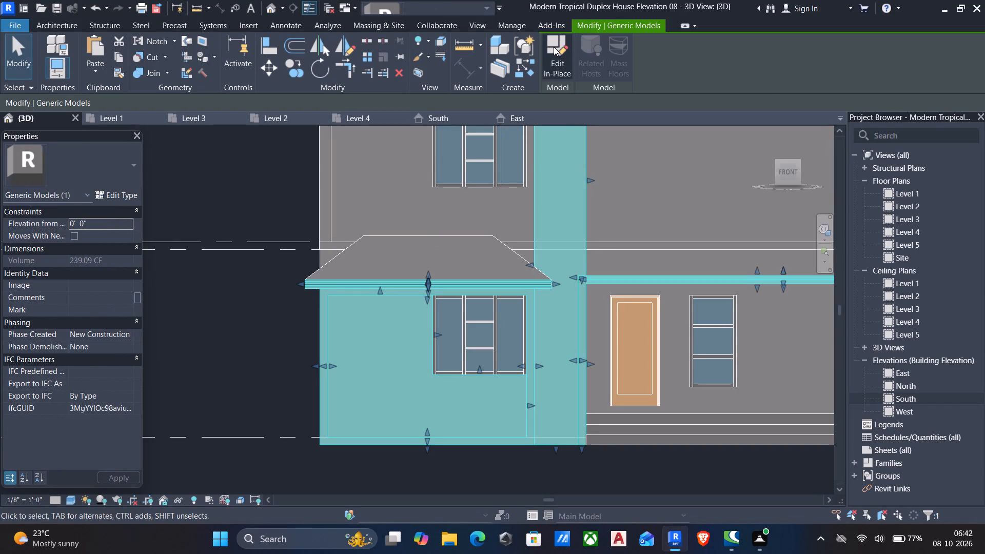
{"action": "left_click", "coordinate": [552, 47]}
{"action": "left_click", "coordinate": [52, 21]}
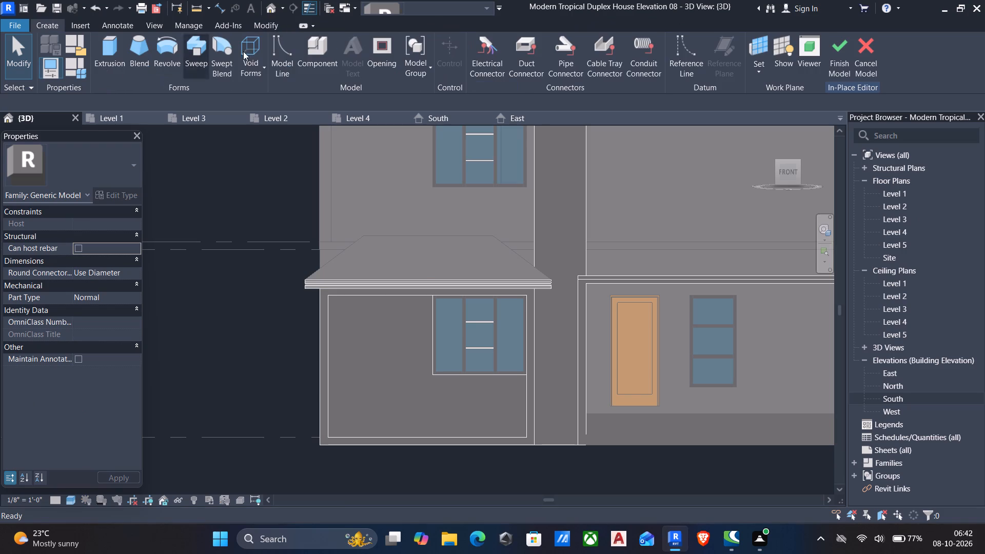
{"action": "left_click", "coordinate": [104, 43]}
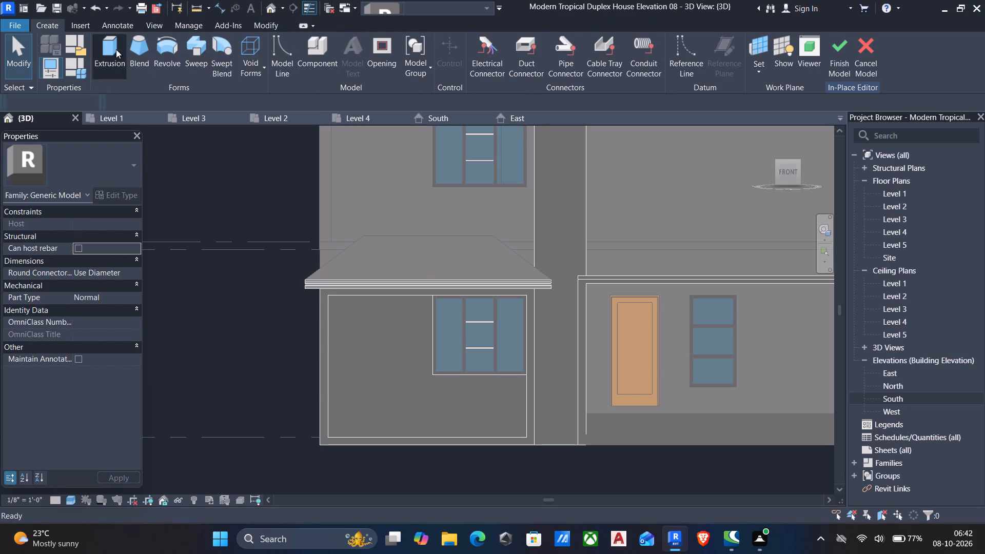
{"action": "scroll", "coordinate": [551, 210], "scroll_direction": "down", "scroll_amount": 3}
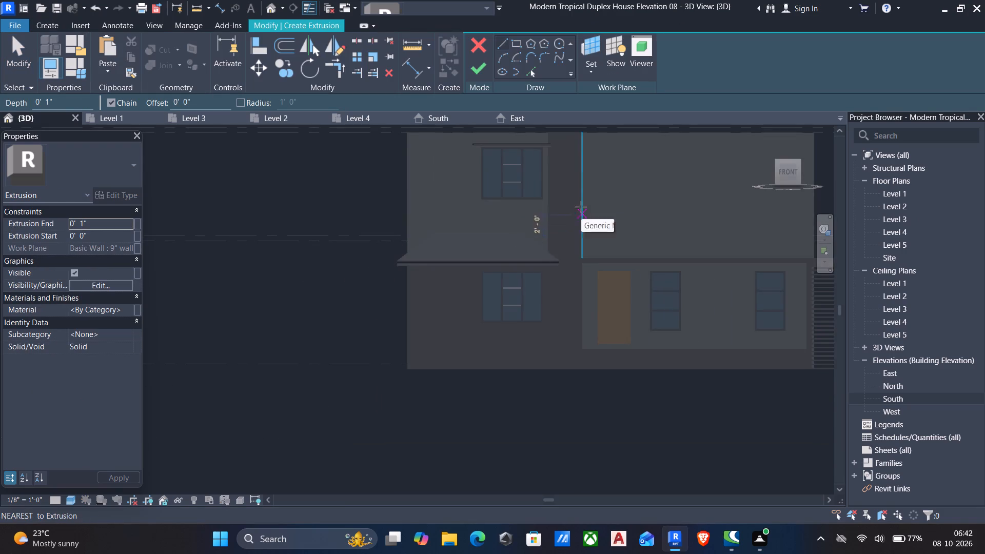
{"action": "left_click", "coordinate": [587, 66]}
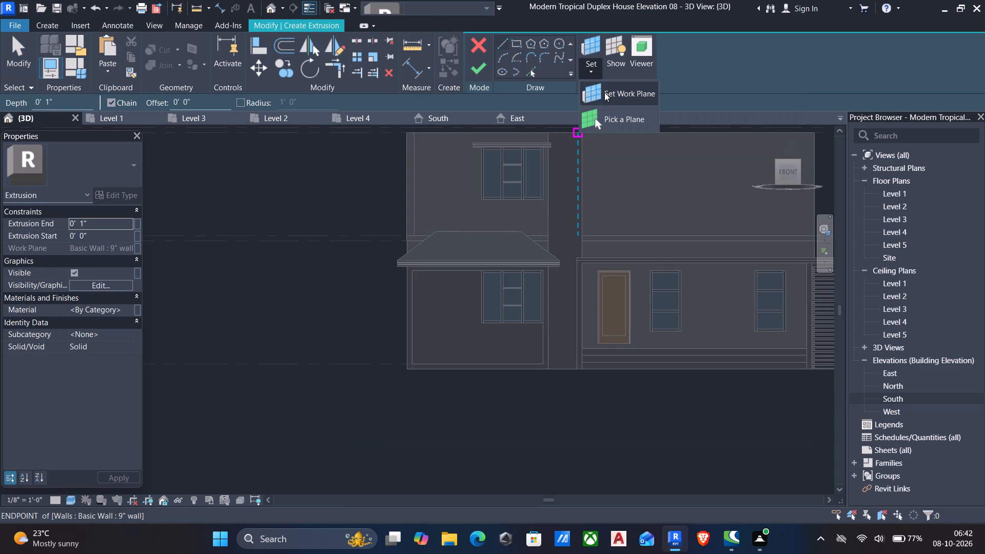
{"action": "left_click", "coordinate": [618, 115]}
{"action": "scroll", "coordinate": [626, 148], "scroll_direction": "down", "scroll_amount": 5}
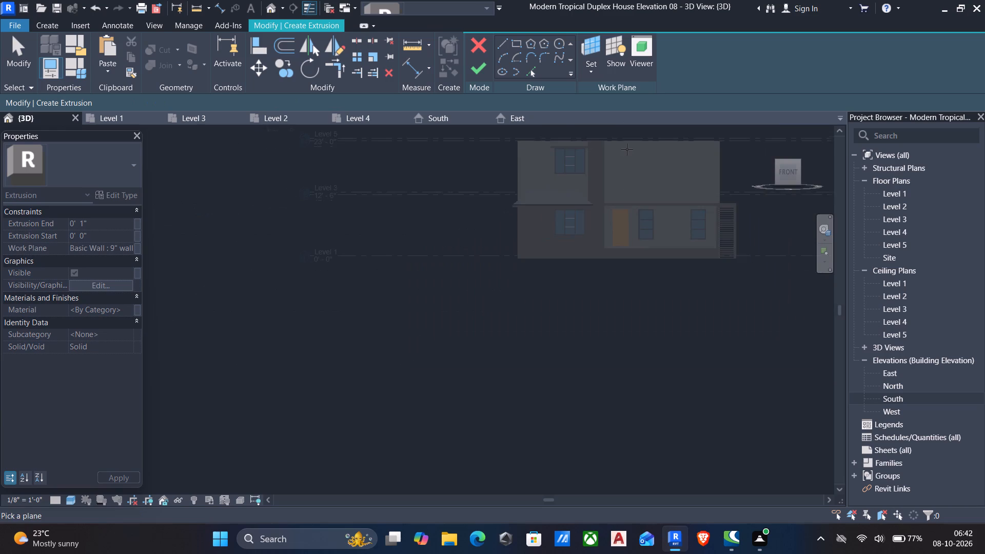
{"action": "middle_click_drag", "start_coordinate": [627, 149], "coordinate": [546, 261], "text": "shift"}
{"action": "scroll", "coordinate": [583, 219], "scroll_direction": "up", "scroll_amount": 5}
{"action": "scroll", "coordinate": [617, 197], "scroll_direction": "down", "scroll_amount": 3}
{"action": "middle_click_drag", "start_coordinate": [617, 199], "coordinate": [566, 373]}
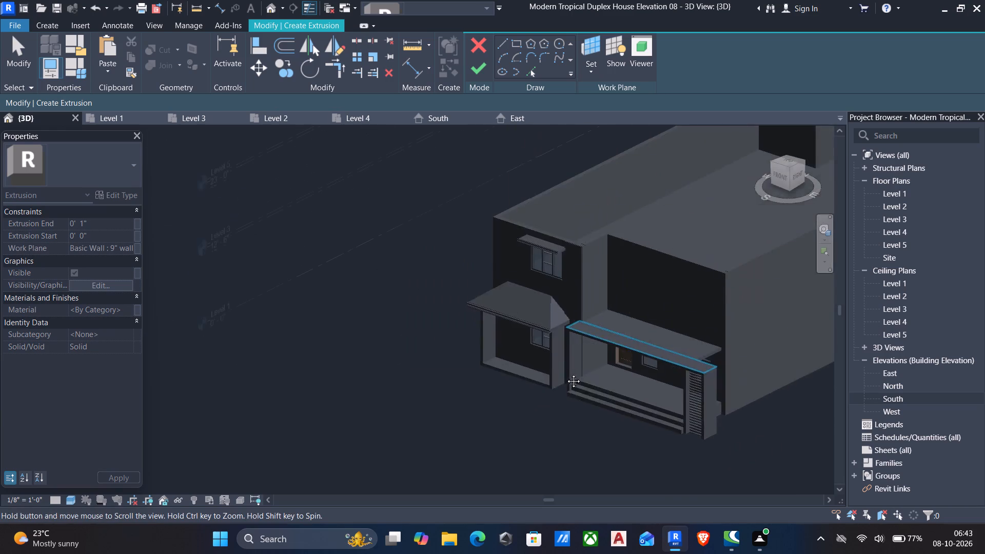
{"action": "middle_click_drag", "start_coordinate": [566, 373], "coordinate": [558, 400]}
{"action": "scroll", "coordinate": [589, 328], "scroll_direction": "up", "scroll_amount": 5}
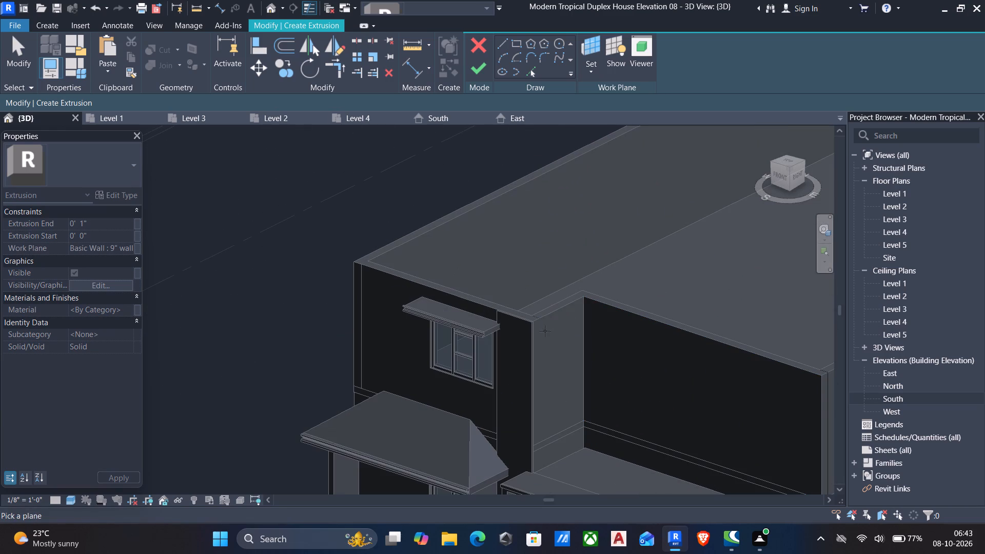
{"action": "left_click", "coordinate": [566, 434]}
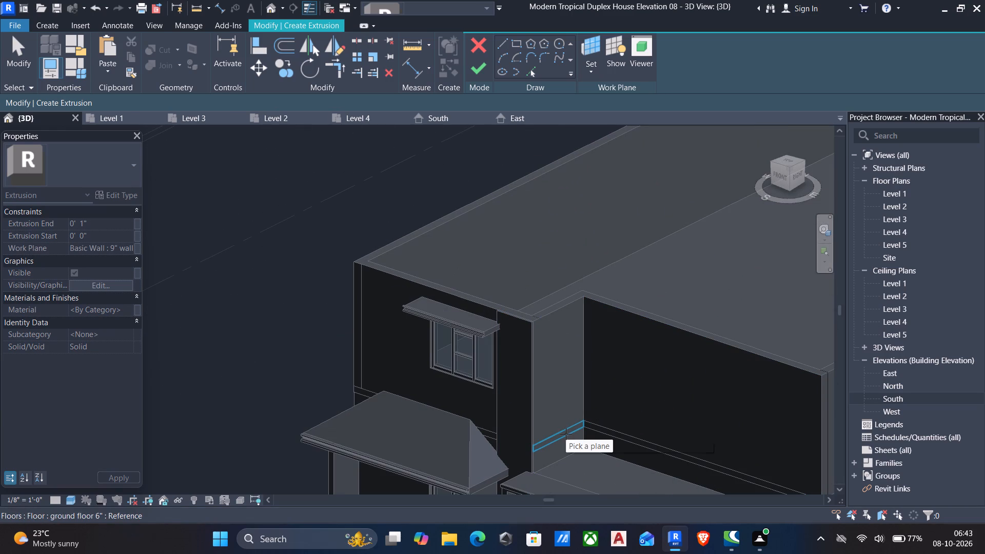
Sketch a rectangle 12'-2" tall along the side return wall's outer edge, from its top corner down to the floor edge above the porch roof.
{"action": "left_click", "coordinate": [513, 40]}
{"action": "scroll", "coordinate": [548, 398], "scroll_direction": "down", "scroll_amount": 2}
{"action": "middle_click_drag", "start_coordinate": [548, 399], "coordinate": [540, 377]}
{"action": "scroll", "coordinate": [535, 371], "scroll_direction": "up", "scroll_amount": 5}
{"action": "scroll", "coordinate": [532, 476], "scroll_direction": "down", "scroll_amount": 1}
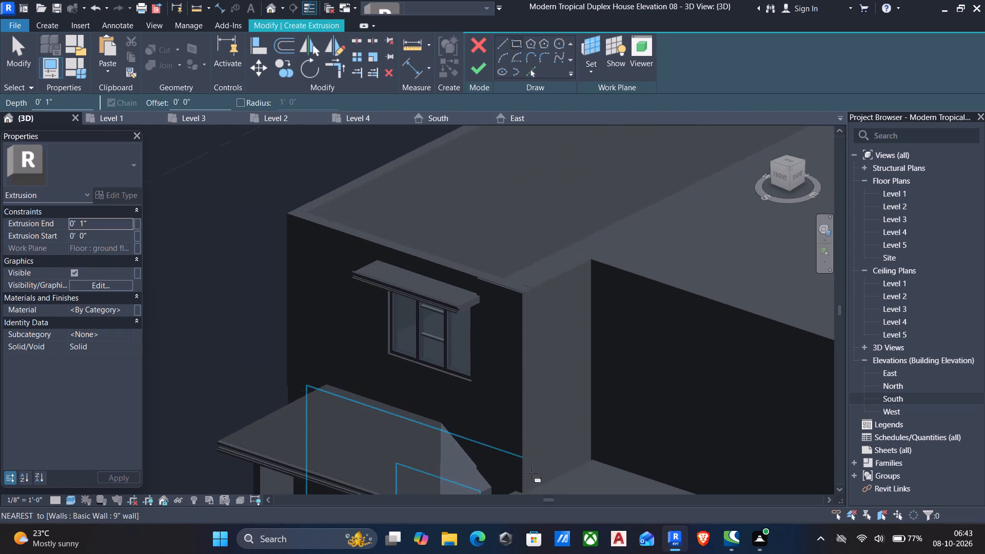
{"action": "middle_click_drag", "start_coordinate": [531, 469], "coordinate": [513, 421]}
{"action": "middle_click", "coordinate": [510, 415]}
{"action": "scroll", "coordinate": [510, 415], "scroll_direction": "up", "scroll_amount": 5}
{"action": "scroll", "coordinate": [506, 234], "scroll_direction": "down", "scroll_amount": 5}
{"action": "middle_click_drag", "start_coordinate": [512, 285], "coordinate": [513, 327]}
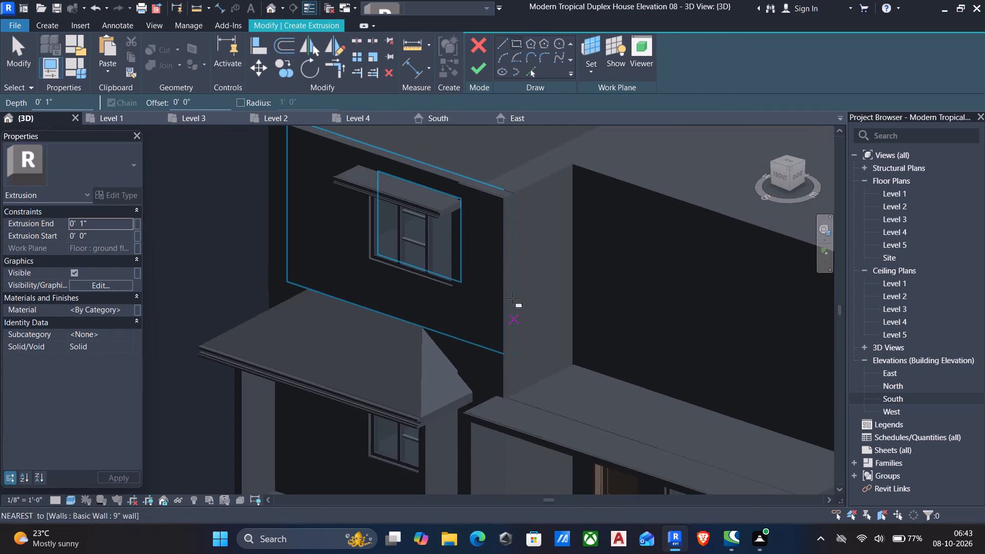
{"action": "scroll", "coordinate": [503, 265], "scroll_direction": "up", "scroll_amount": 2}
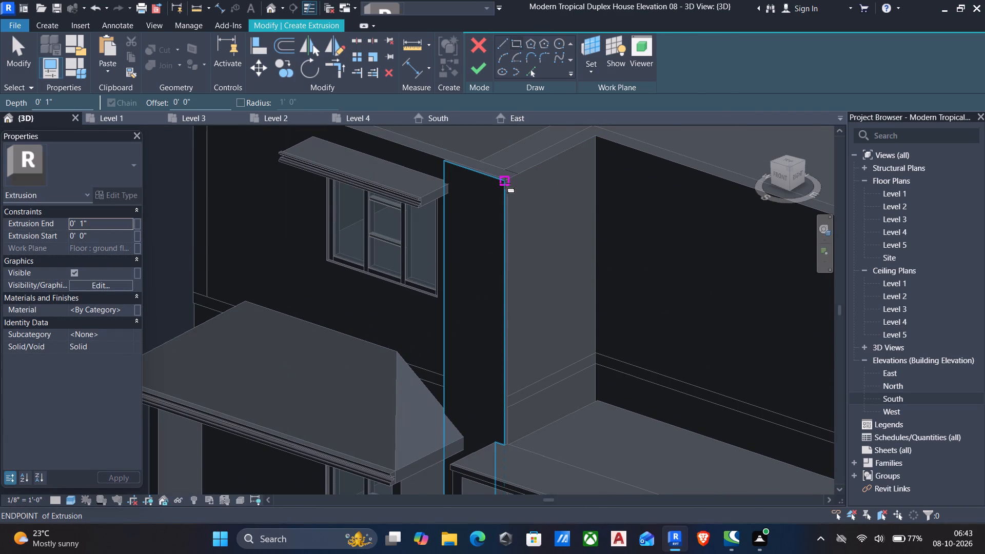
{"action": "left_click", "coordinate": [505, 183]}
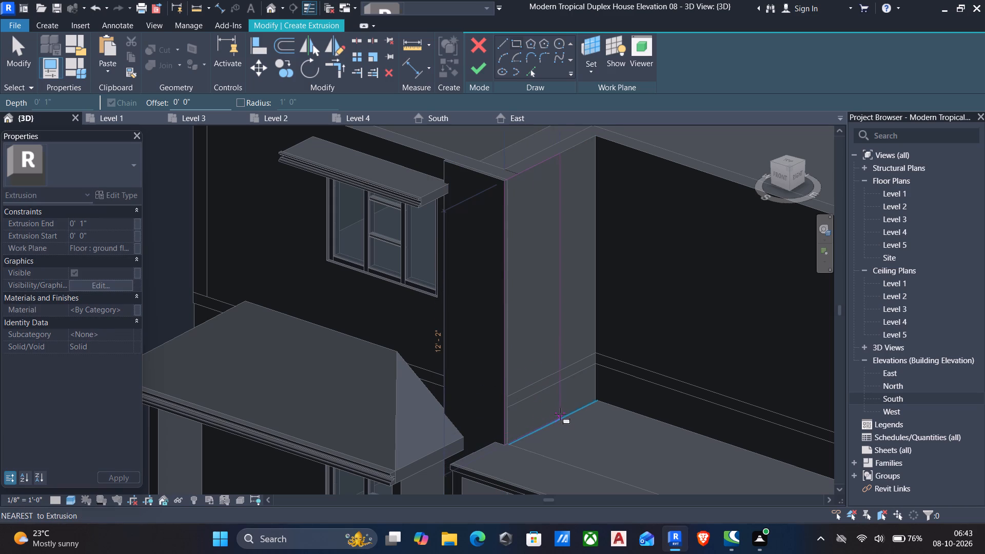
{"action": "scroll", "coordinate": [561, 415], "scroll_direction": "up", "scroll_amount": 5}
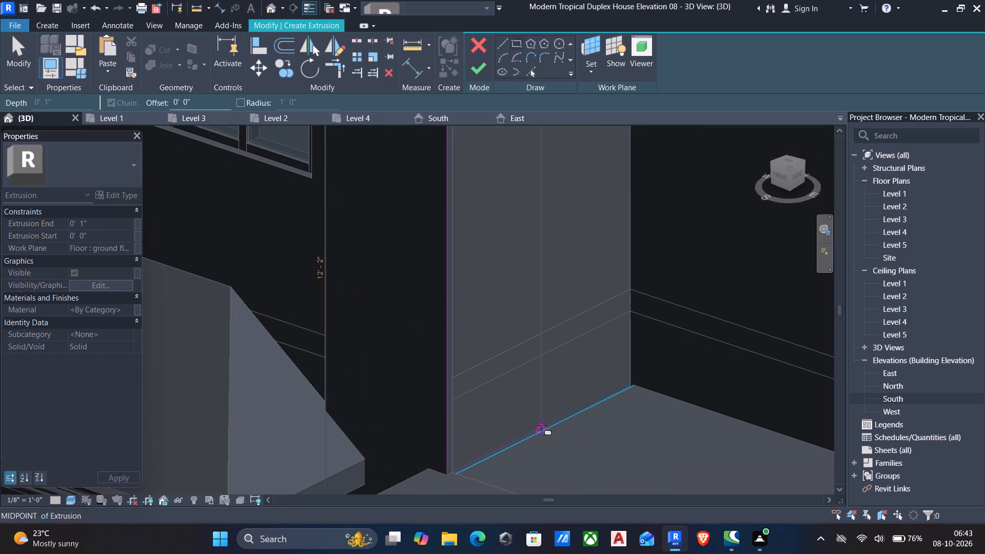
{"action": "left_click", "coordinate": [516, 442]}
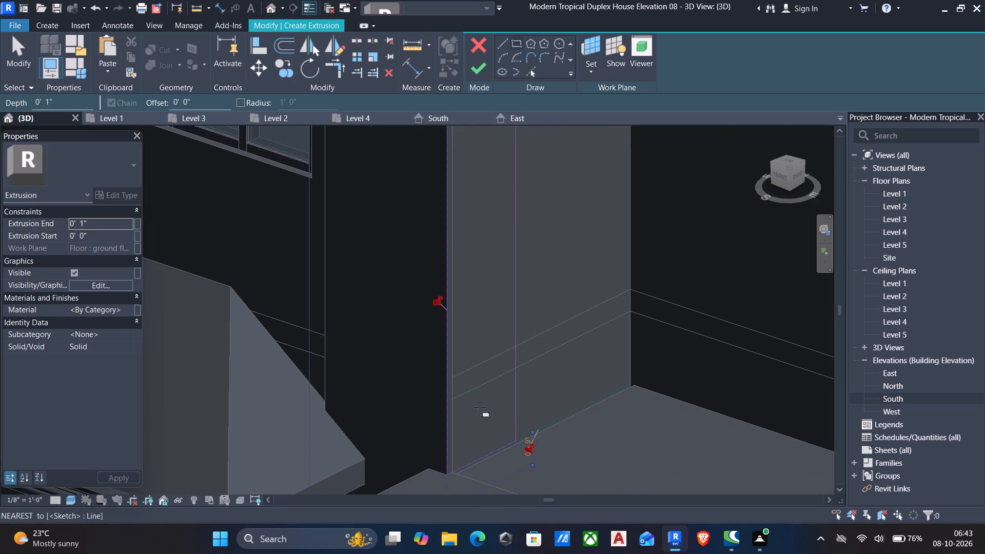
{"action": "key", "text": "Escape"}
Finish the side return wall's rectangle as a solid extrusion and set its Extrusion End to 2".
{"action": "scroll", "coordinate": [466, 241], "scroll_direction": "up", "scroll_amount": 5}
{"action": "scroll", "coordinate": [425, 223], "scroll_direction": "up", "scroll_amount": 5}
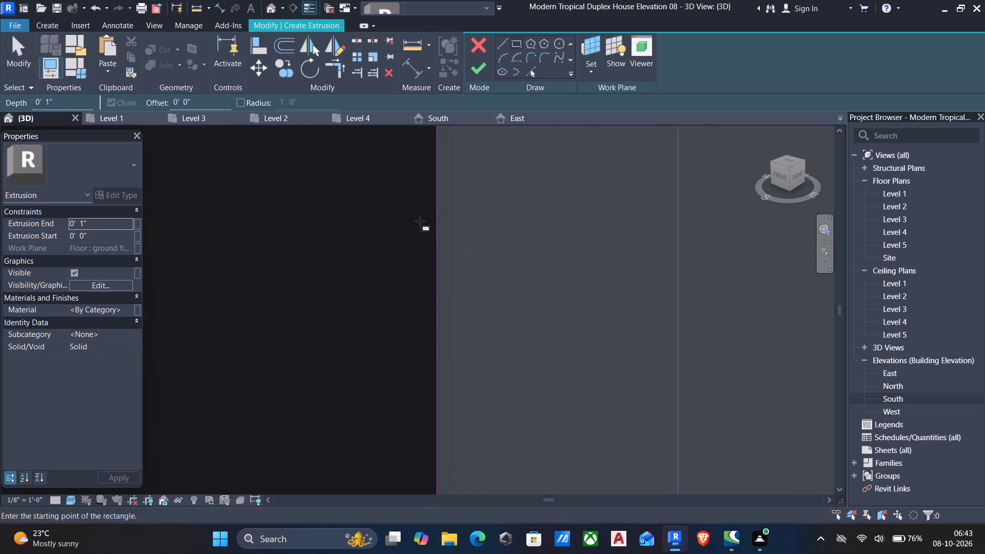
{"action": "scroll", "coordinate": [418, 223], "scroll_direction": "down", "scroll_amount": 13}
{"action": "key", "text": "Escape"}
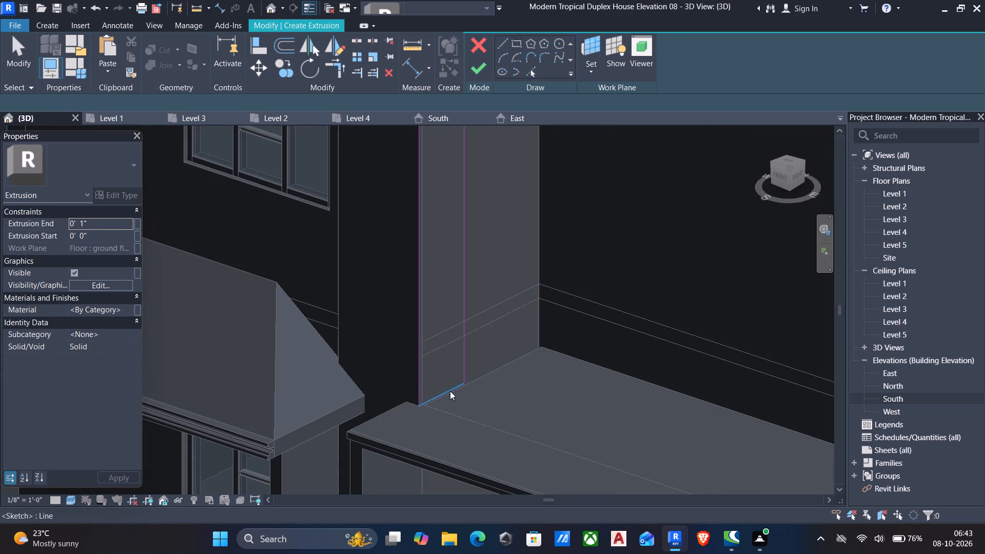
{"action": "left_click", "coordinate": [420, 368]}
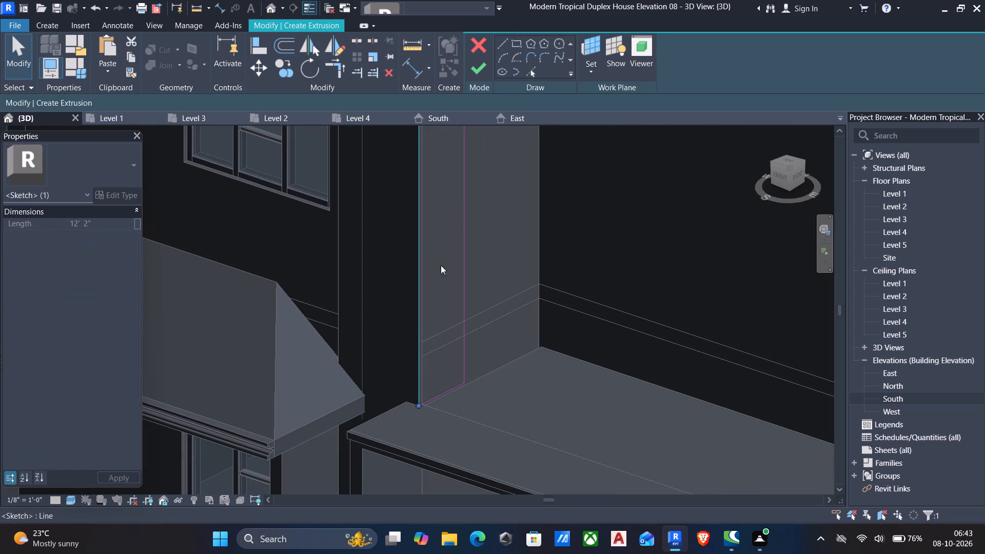
{"action": "key", "text": "Escape"}
{"action": "left_click", "coordinate": [471, 62]}
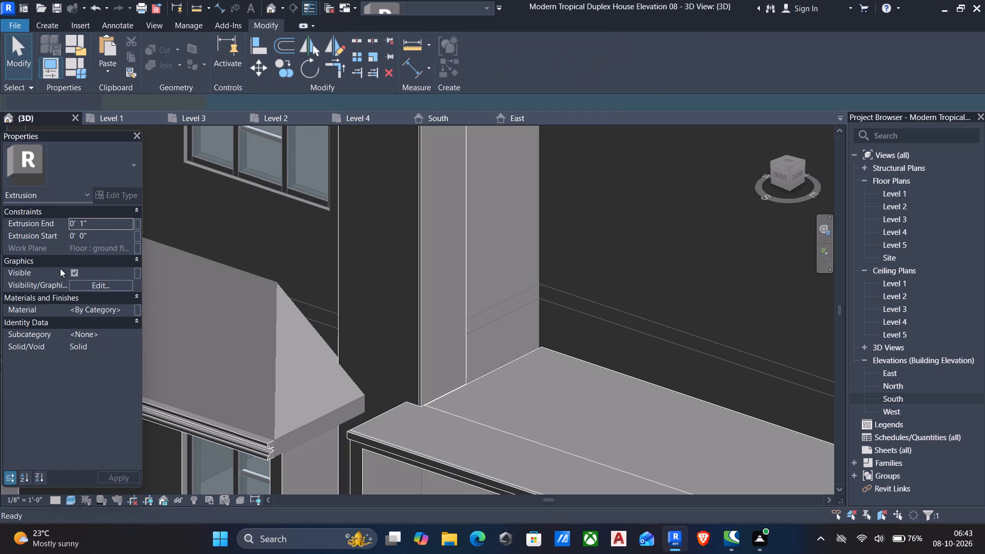
{"action": "left_click", "coordinate": [113, 227]}
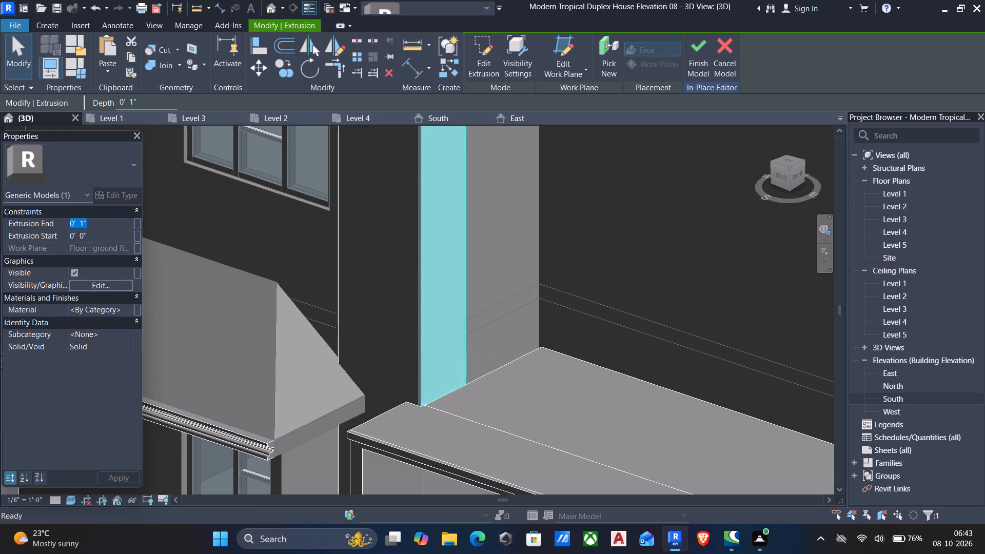
{"action": "key", "text": "2"}
{"action": "key", "text": "shift+quotedbl"}
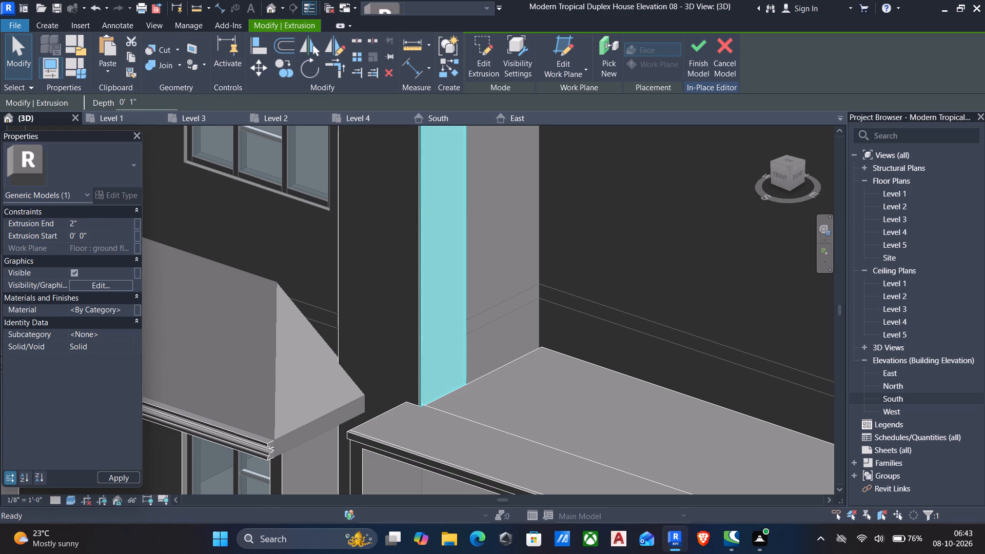
{"action": "key", "text": "Return"}
{"action": "scroll", "coordinate": [274, 248], "scroll_direction": "down", "scroll_amount": 6}
{"action": "scroll", "coordinate": [351, 307], "scroll_direction": "up", "scroll_amount": 2}
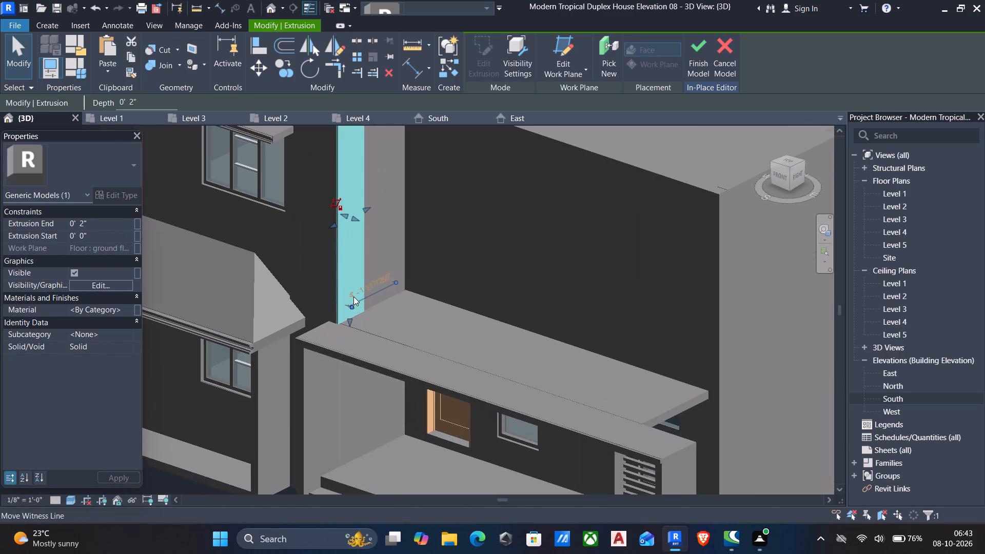
{"action": "key", "text": "Escape"}
Start a void extrusion with its work plane on the front face of the vertical strip beside the porch.
{"action": "scroll", "coordinate": [353, 296], "scroll_direction": "down", "scroll_amount": 4}
{"action": "middle_click_drag", "start_coordinate": [354, 297], "coordinate": [395, 258]}
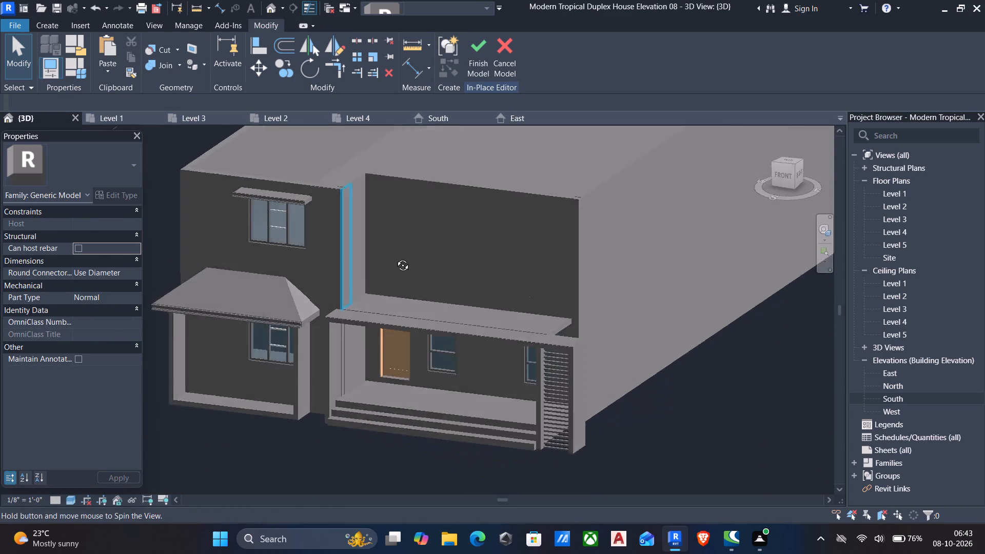
{"action": "middle_click_drag", "start_coordinate": [395, 258], "coordinate": [416, 253]}
{"action": "scroll", "coordinate": [378, 243], "scroll_direction": "up", "scroll_amount": 6}
{"action": "scroll", "coordinate": [296, 186], "scroll_direction": "up", "scroll_amount": 6}
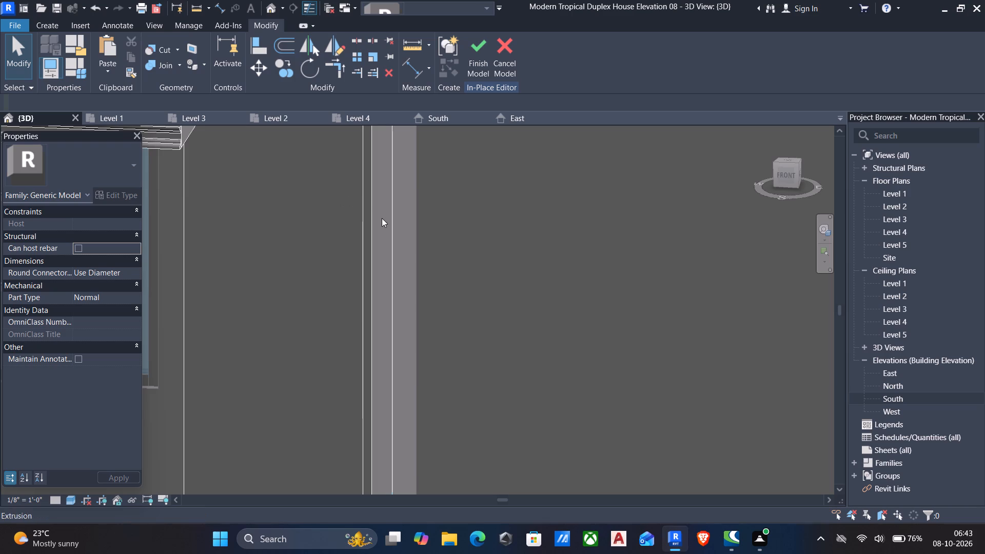
{"action": "scroll", "coordinate": [361, 218], "scroll_direction": "down", "scroll_amount": 9}
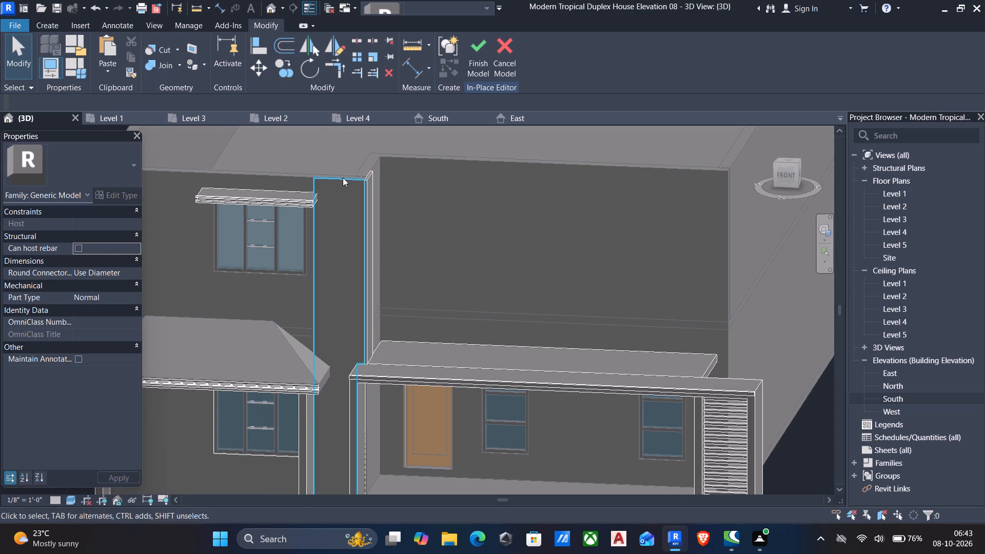
{"action": "left_click", "coordinate": [51, 24]}
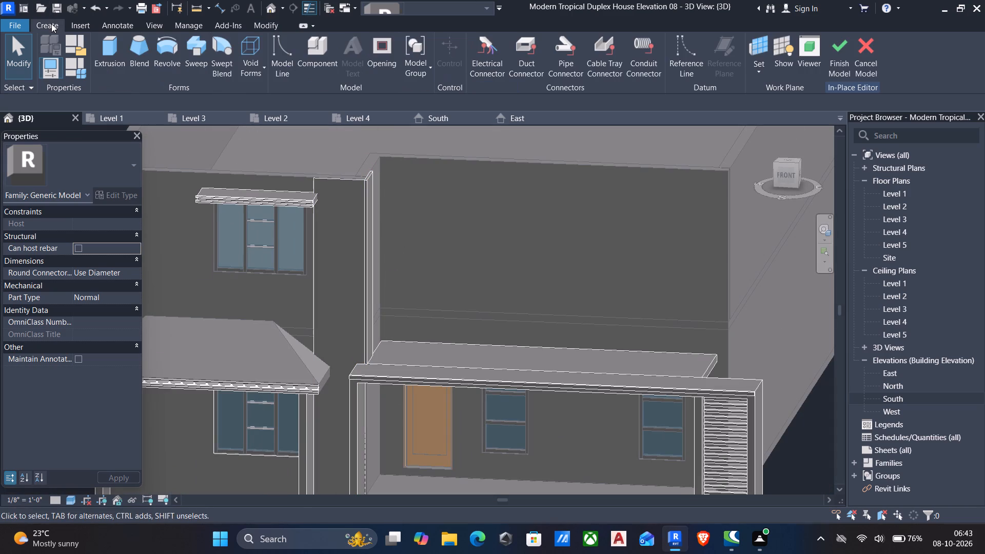
{"action": "left_click", "coordinate": [248, 64]}
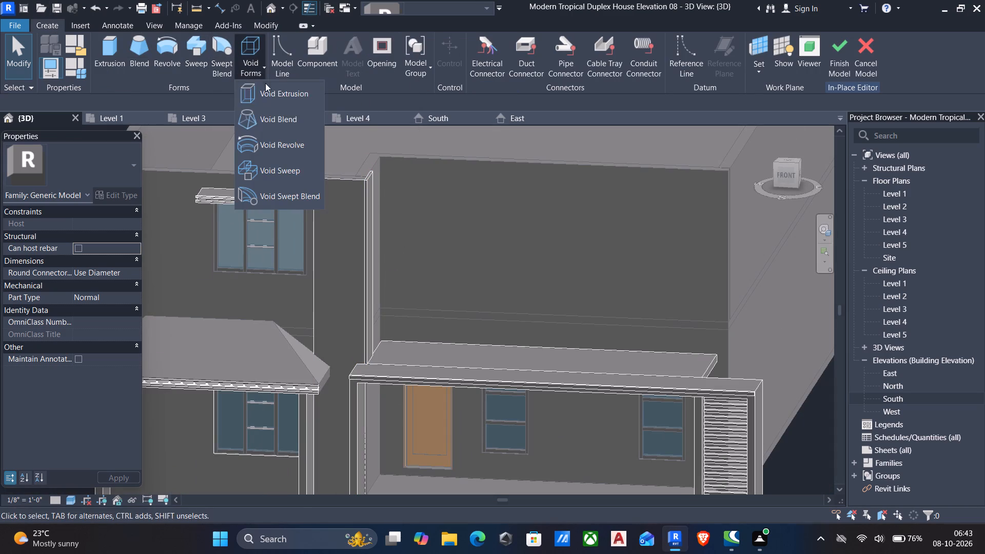
{"action": "left_click", "coordinate": [272, 92]}
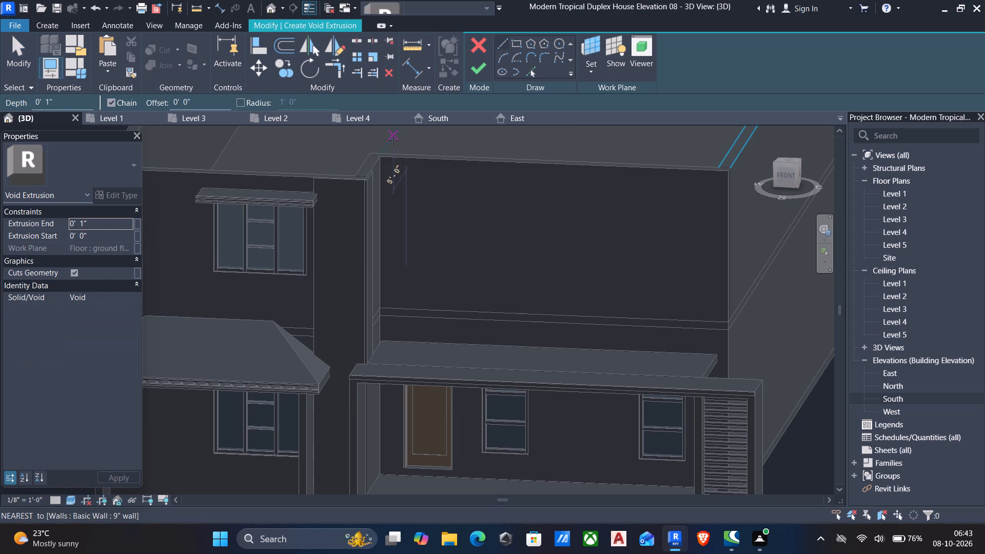
{"action": "left_click", "coordinate": [582, 73]}
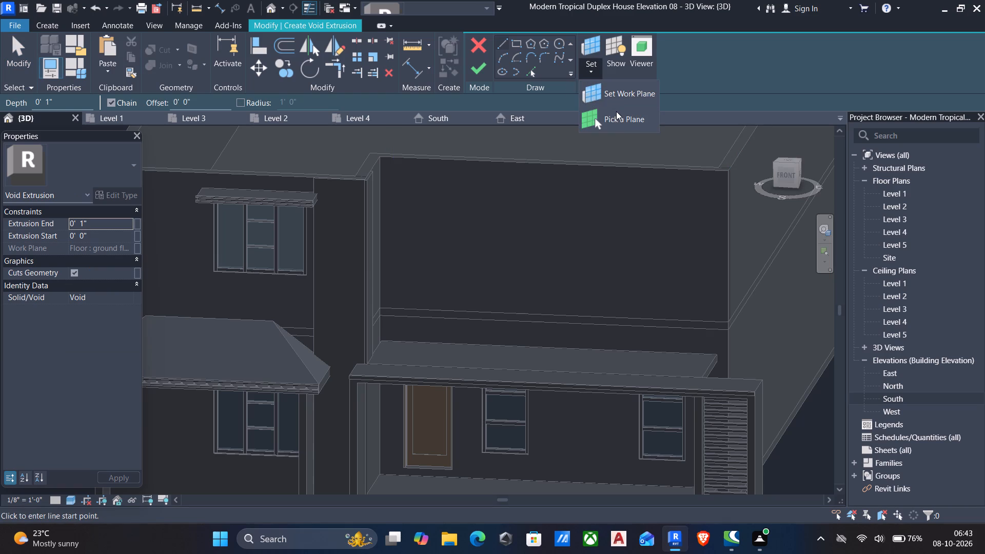
{"action": "left_click", "coordinate": [608, 119]}
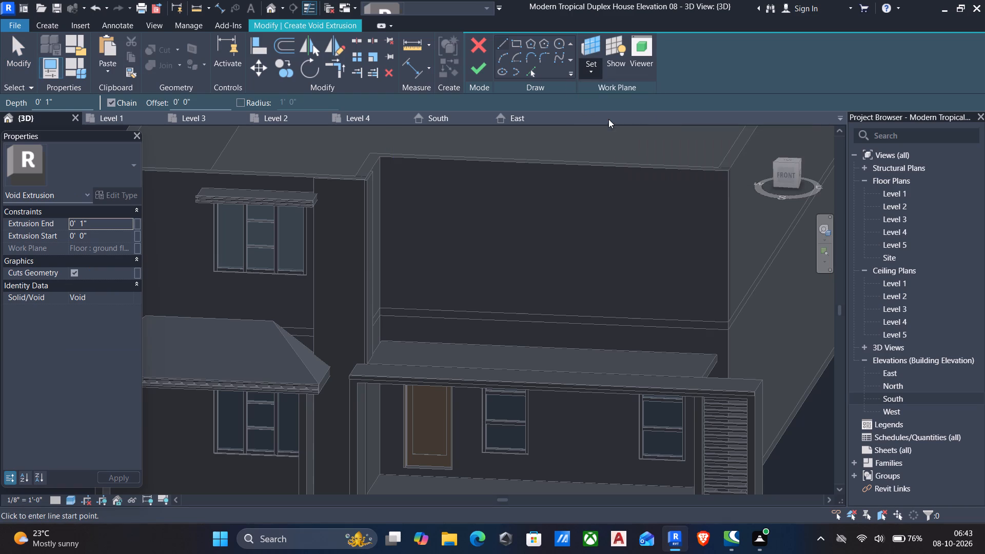
{"action": "left_click", "coordinate": [344, 180]}
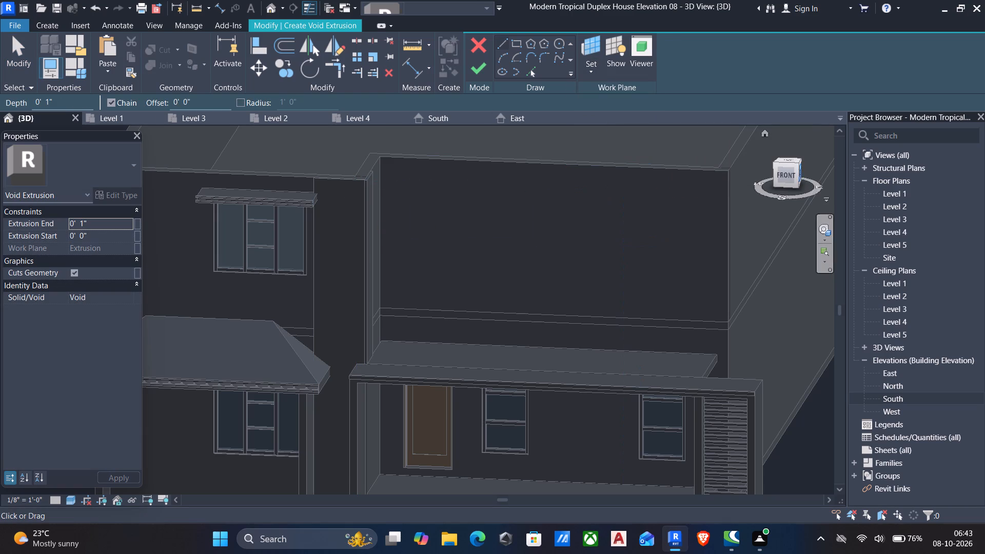
From the front, sketch a thin horizontal rectangle across the strip's full 3'-5 1/2" width, about 7 11/16" below the strip's top.
{"action": "left_click", "coordinate": [783, 170]}
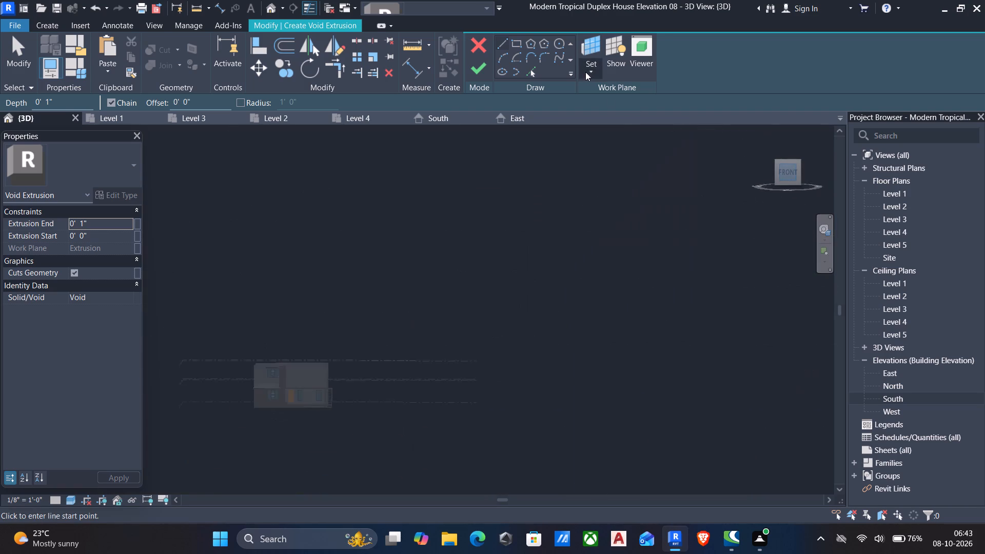
{"action": "left_click", "coordinate": [521, 41]}
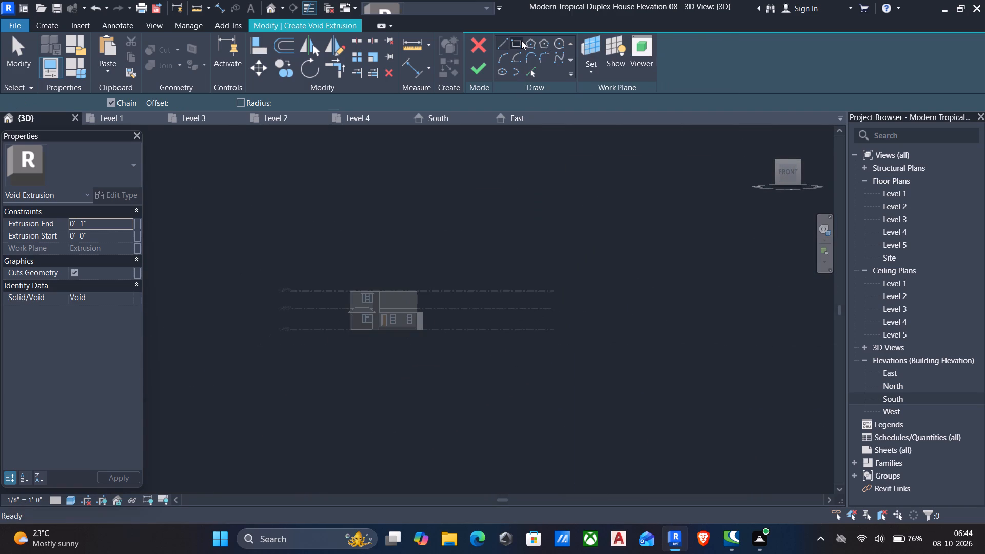
{"action": "scroll", "coordinate": [383, 311], "scroll_direction": "up", "scroll_amount": 11}
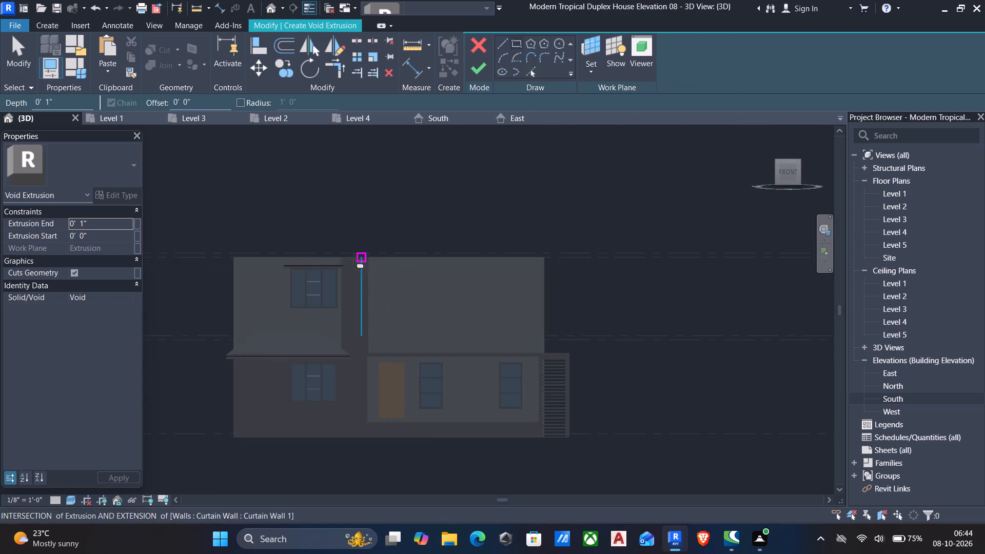
{"action": "scroll", "coordinate": [351, 258], "scroll_direction": "up", "scroll_amount": 11}
{"action": "scroll", "coordinate": [308, 276], "scroll_direction": "up", "scroll_amount": 6}
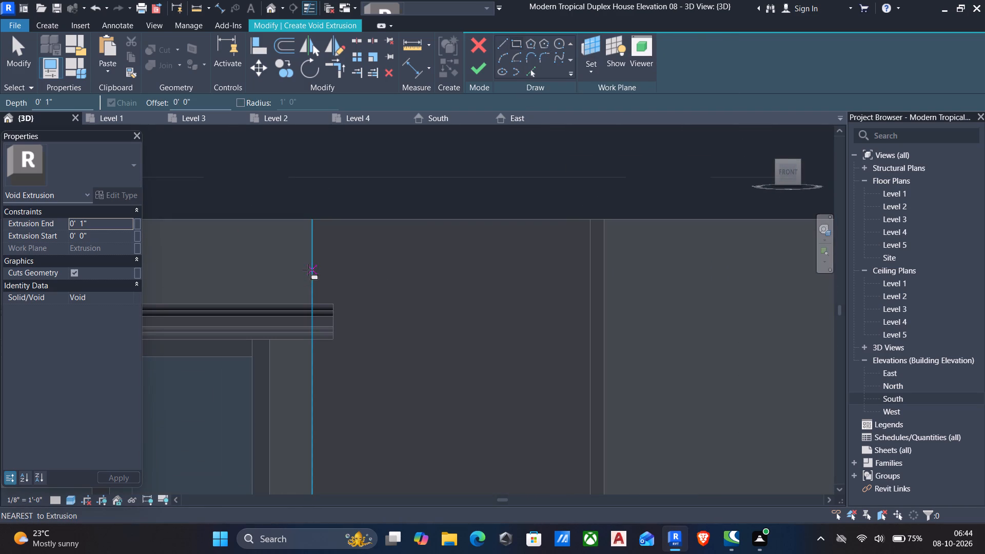
{"action": "scroll", "coordinate": [309, 271], "scroll_direction": "up", "scroll_amount": 5}
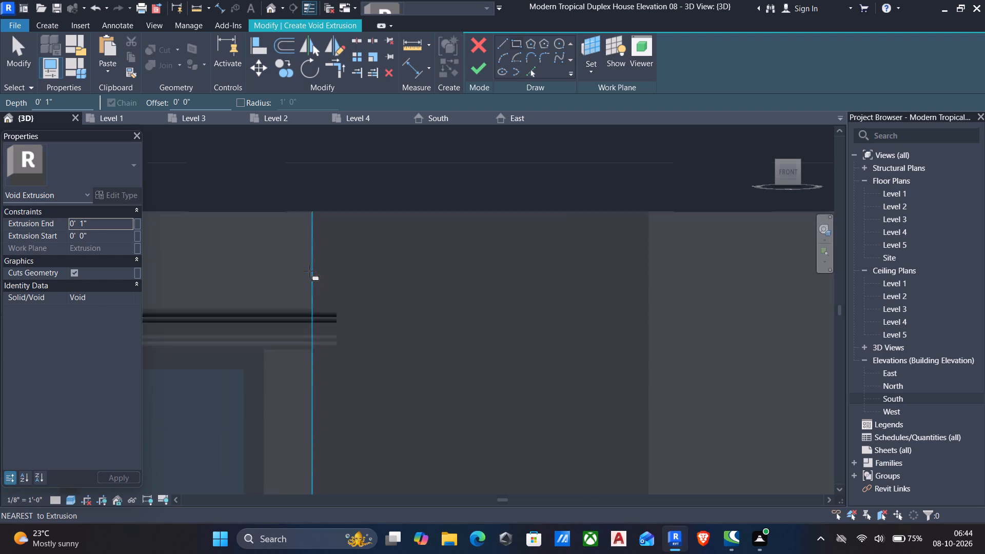
{"action": "left_click", "coordinate": [313, 276]}
{"action": "scroll", "coordinate": [404, 299], "scroll_direction": "down", "scroll_amount": 2}
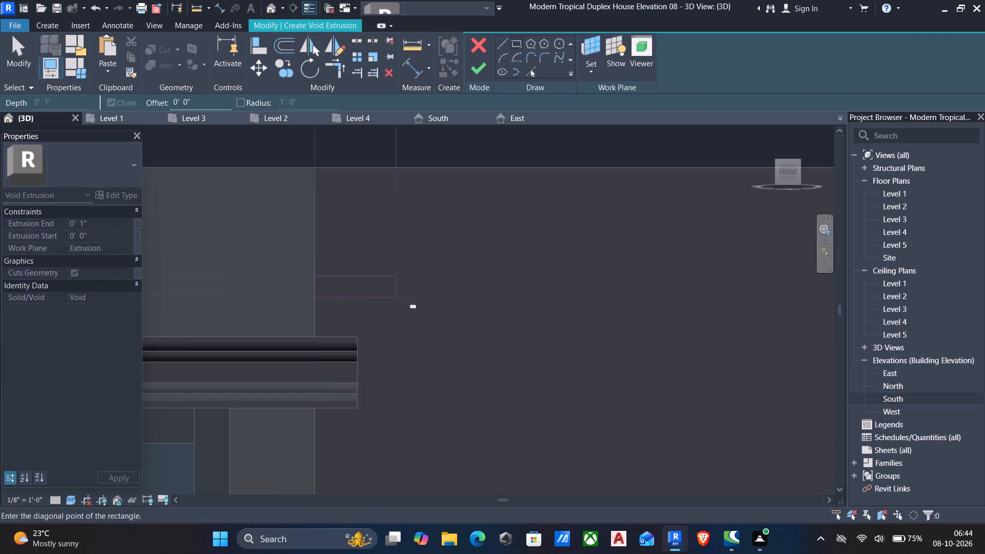
{"action": "scroll", "coordinate": [407, 299], "scroll_direction": "down", "scroll_amount": 2}
{"action": "middle_click_drag", "start_coordinate": [401, 301], "coordinate": [332, 291]}
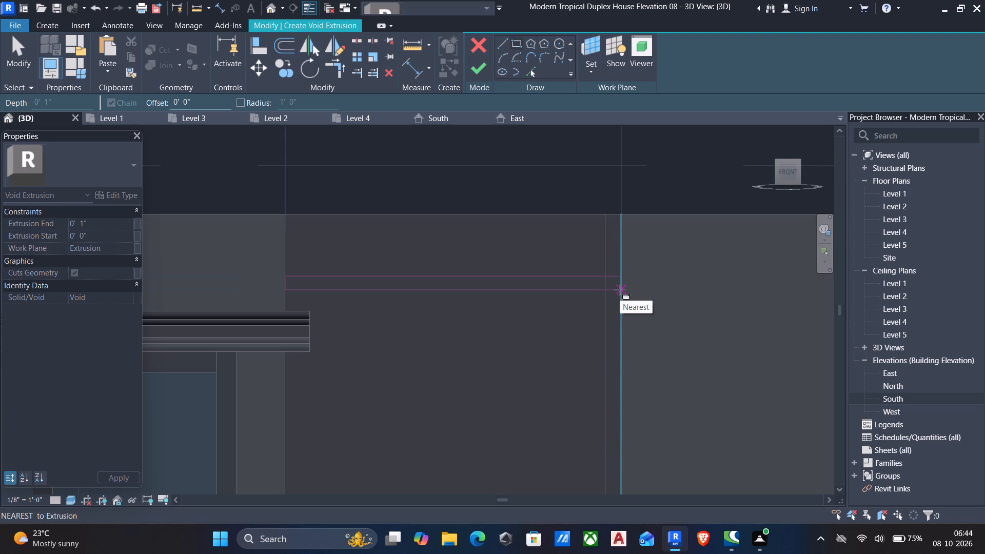
{"action": "scroll", "coordinate": [620, 290], "scroll_direction": "up", "scroll_amount": 4}
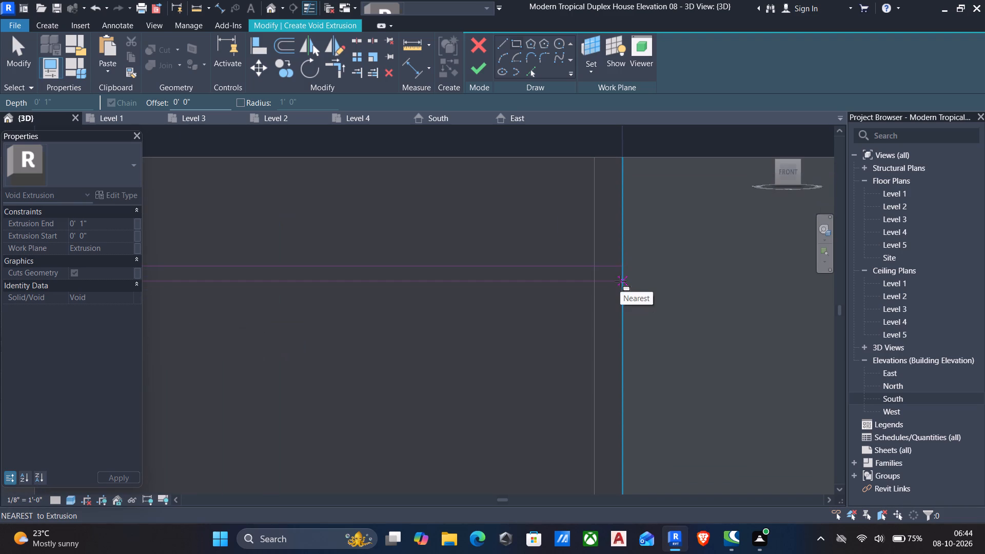
{"action": "left_click", "coordinate": [620, 281]}
{"action": "scroll", "coordinate": [620, 283], "scroll_direction": "down", "scroll_amount": 6}
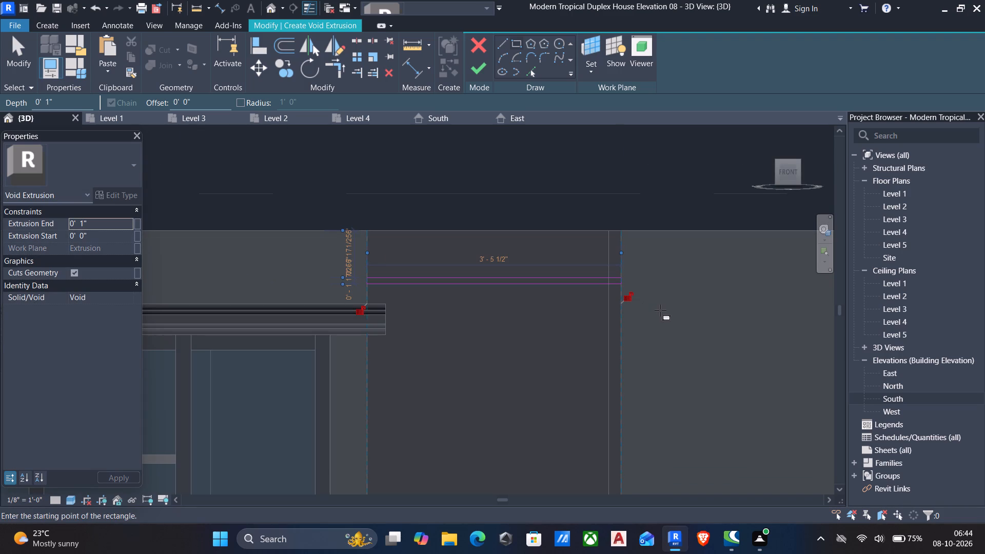
{"action": "key", "text": "Escape"}
{"action": "key", "text": "Escape"}
Set the height of the thin groove rectangle to 1" by adjusting its upper line.
{"action": "scroll", "coordinate": [417, 279], "scroll_direction": "up", "scroll_amount": 4}
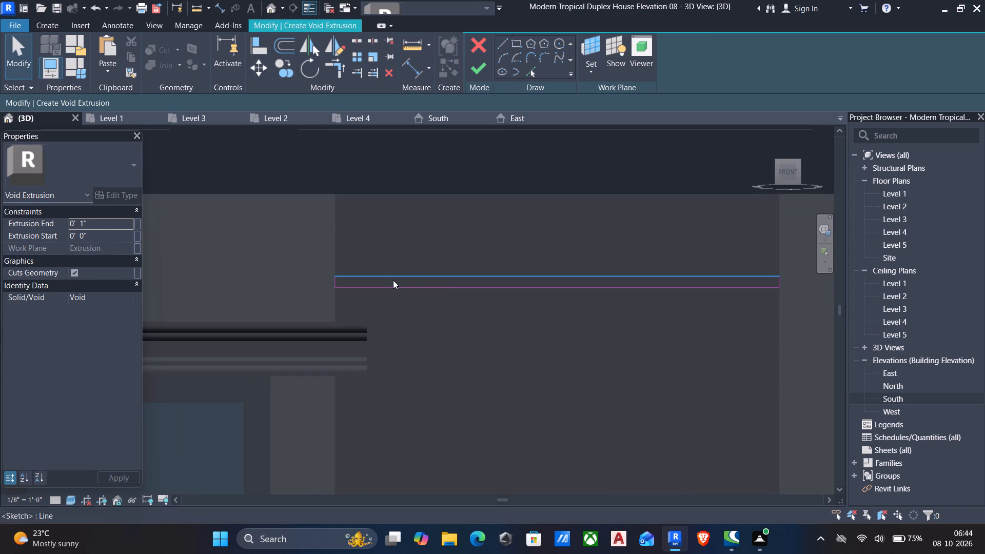
{"action": "left_click", "coordinate": [391, 280]}
{"action": "scroll", "coordinate": [294, 282], "scroll_direction": "up", "scroll_amount": 6}
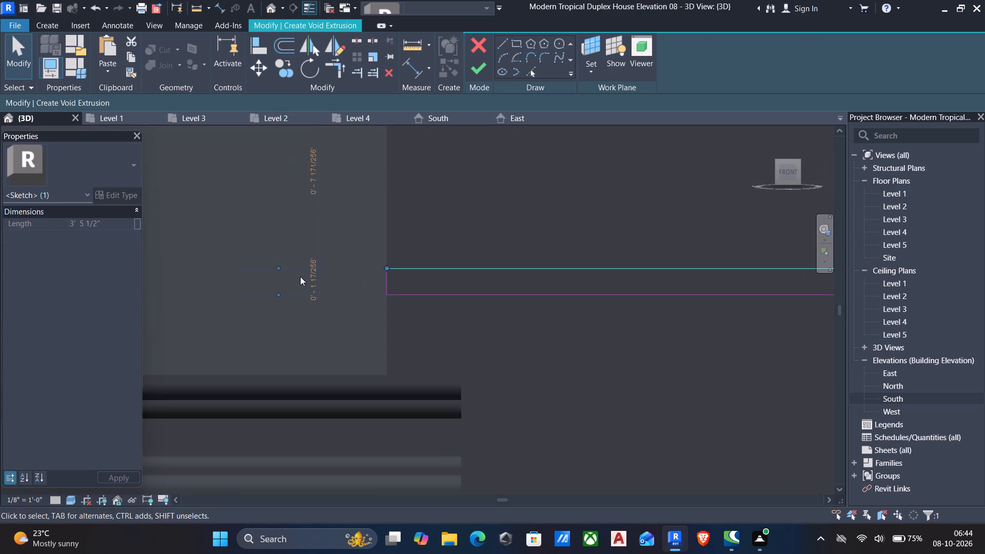
{"action": "left_click", "coordinate": [309, 279]}
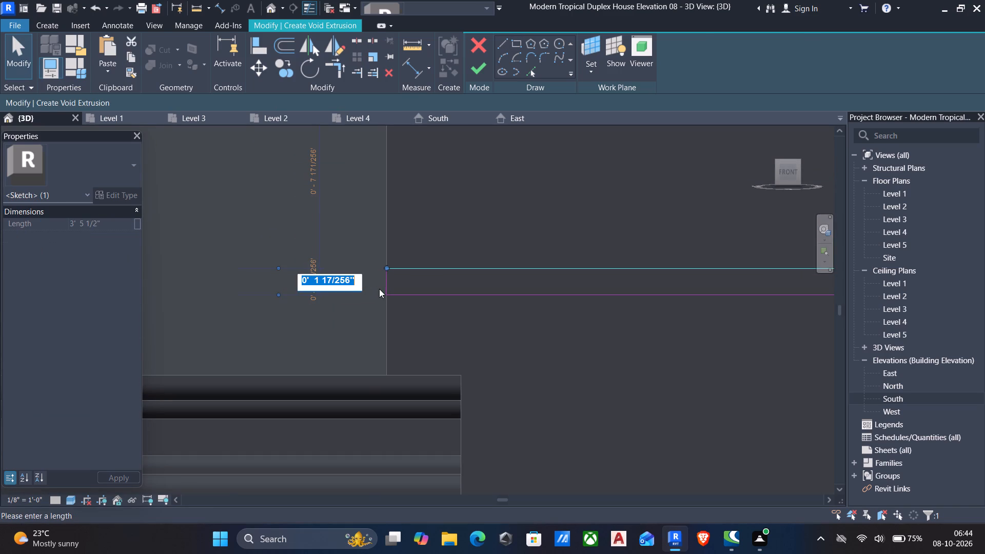
{"action": "type", "text": "1\""}
{"action": "key", "text": "Return"}
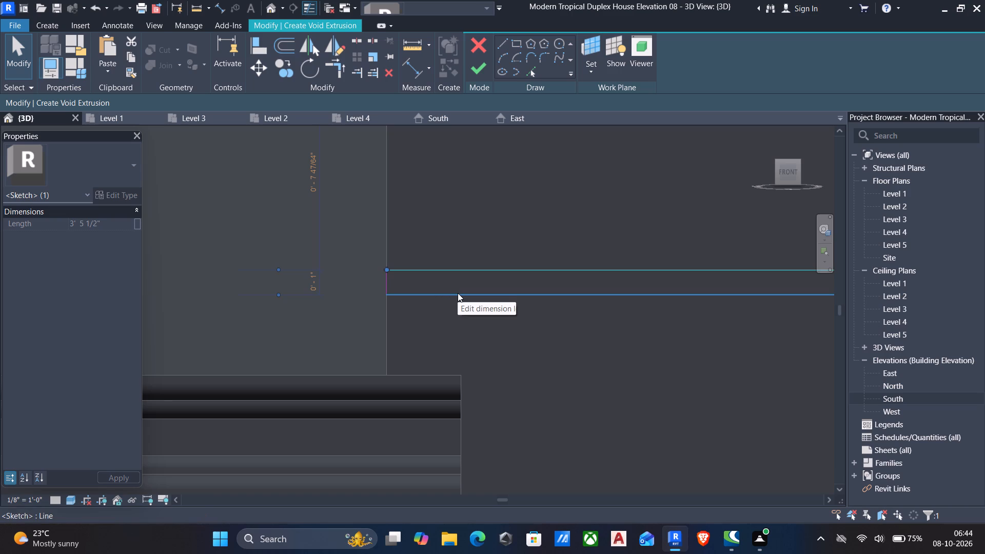
Set the height of the thin groove rectangle to 1/2".
{"action": "left_click", "coordinate": [317, 281]}
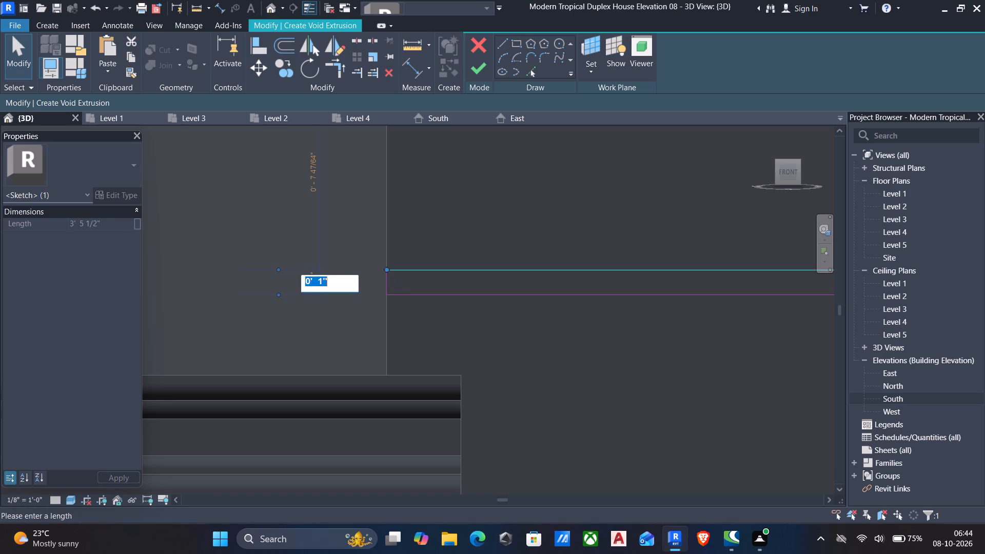
{"action": "type", "text": "0.5\""}
{"action": "key", "text": "Return"}
{"action": "scroll", "coordinate": [446, 313], "scroll_direction": "down", "scroll_amount": 6}
{"action": "middle_click_drag", "start_coordinate": [461, 325], "coordinate": [376, 289]}
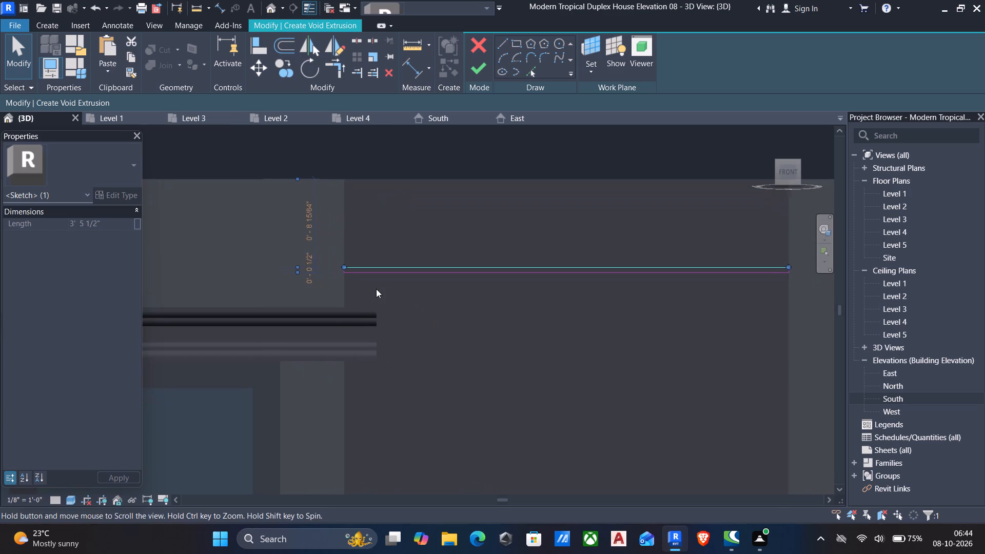
{"action": "middle_click_drag", "start_coordinate": [376, 289], "coordinate": [377, 289]}
{"action": "scroll", "coordinate": [373, 289], "scroll_direction": "up", "scroll_amount": 1}
Nudge the whole groove rectangle up to about 5 3/4" below the top of the vertical strip.
{"action": "left_click_drag", "start_coordinate": [330, 243], "coordinate": [573, 340]}
{"action": "scroll", "coordinate": [627, 359], "scroll_direction": "down", "scroll_amount": 1}
{"action": "middle_click_drag", "start_coordinate": [600, 349], "coordinate": [573, 340]}
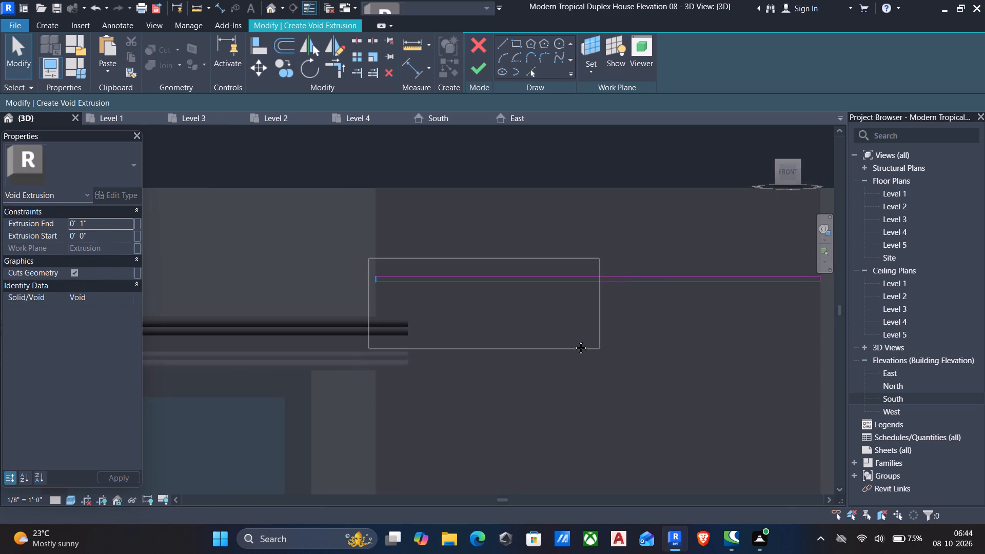
{"action": "middle_click_drag", "start_coordinate": [573, 340], "coordinate": [522, 324]}
{"action": "left_click_drag", "start_coordinate": [573, 340], "coordinate": [754, 358]}
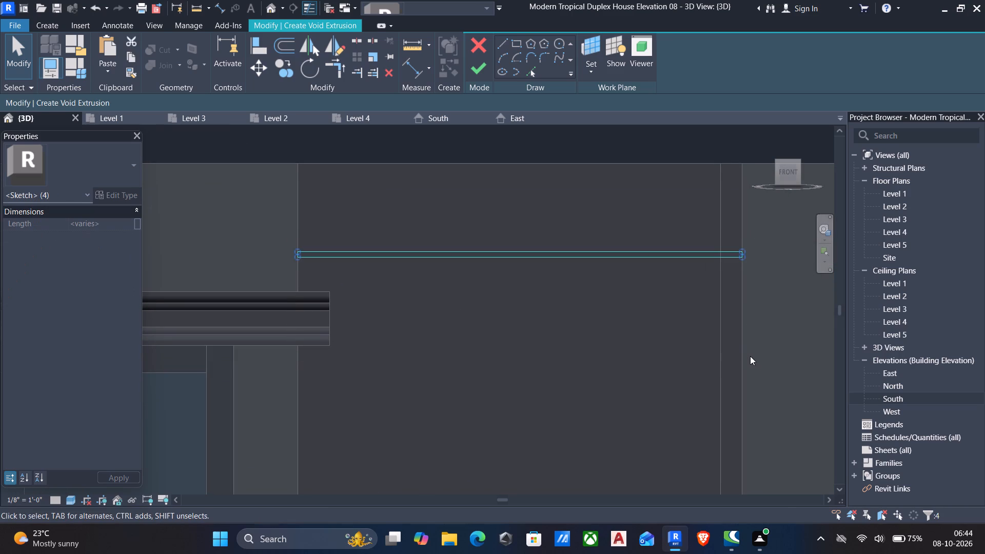
{"action": "key", "text": "Up"}
{"action": "key", "text": "Up"}
{"action": "key", "text": "Up"}
{"action": "key", "text": "Up"}
{"action": "key", "text": "Up"}
{"action": "key", "text": "Up"}
{"action": "key", "text": "Up"}
{"action": "key", "text": "Up"}
{"action": "key", "text": "Up"}
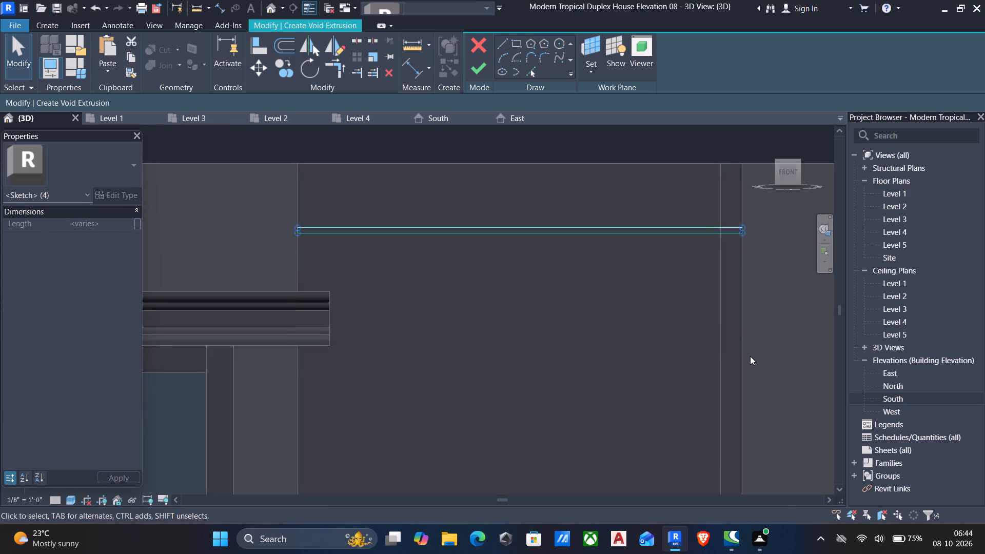
{"action": "key", "text": "Up"}
Measure the vertical gap from the strip's top corner to the upper line of the groove rectangle.
{"action": "type", "text": "dd"}
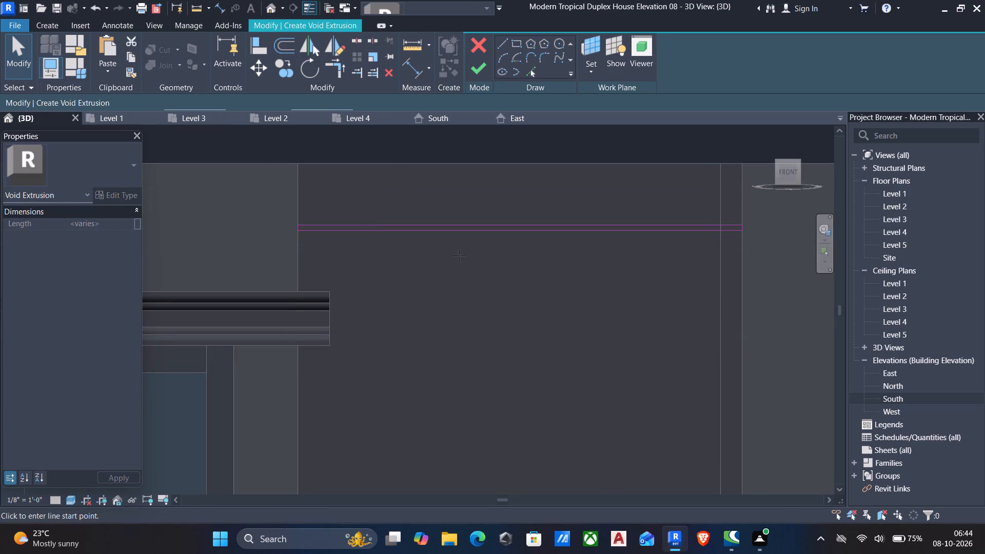
{"action": "scroll", "coordinate": [299, 168], "scroll_direction": "up", "scroll_amount": 6}
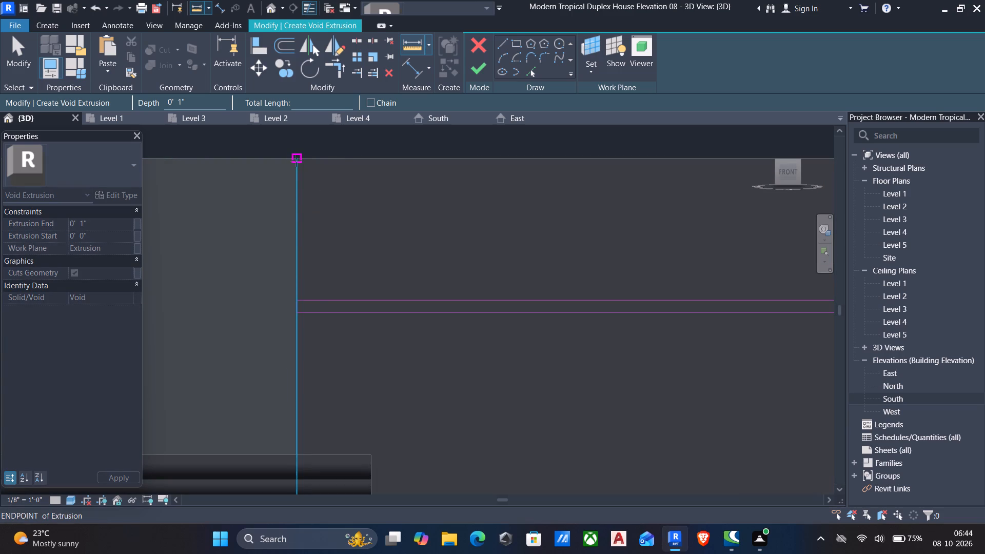
{"action": "left_click", "coordinate": [297, 161]}
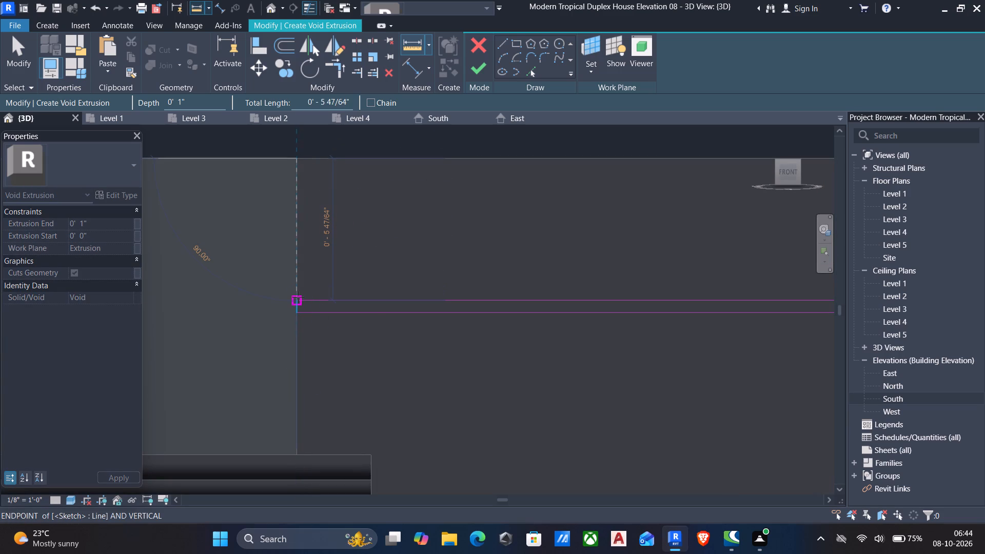
{"action": "scroll", "coordinate": [298, 297], "scroll_direction": "up", "scroll_amount": 4}
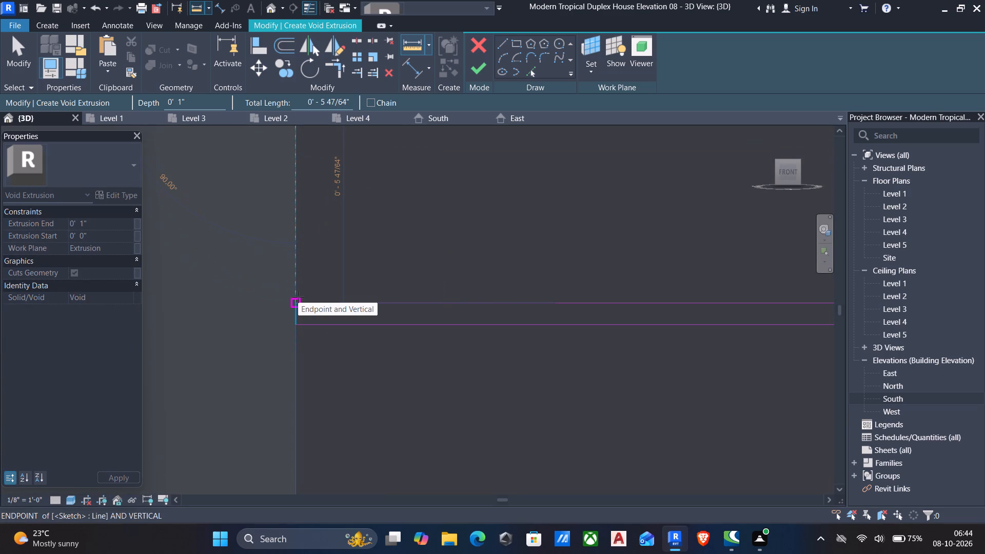
{"action": "left_click", "coordinate": [298, 297]}
{"action": "key", "text": "Escape"}
{"action": "scroll", "coordinate": [298, 297], "scroll_direction": "down", "scroll_amount": 6}
{"action": "key", "text": "Escape"}
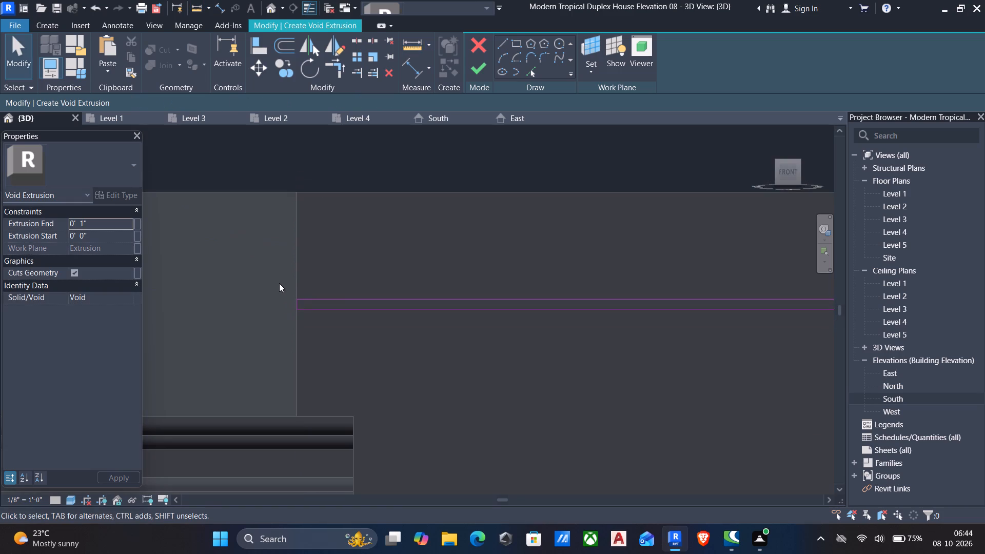
Nudge all four lines of the groove rectangle further up, to about 5 1/4" below the strip's top.
{"action": "left_click_drag", "start_coordinate": [273, 283], "coordinate": [677, 366]}
{"action": "scroll", "coordinate": [377, 329], "scroll_direction": "down", "scroll_amount": 4}
{"action": "middle_click_drag", "start_coordinate": [406, 343], "coordinate": [339, 327]}
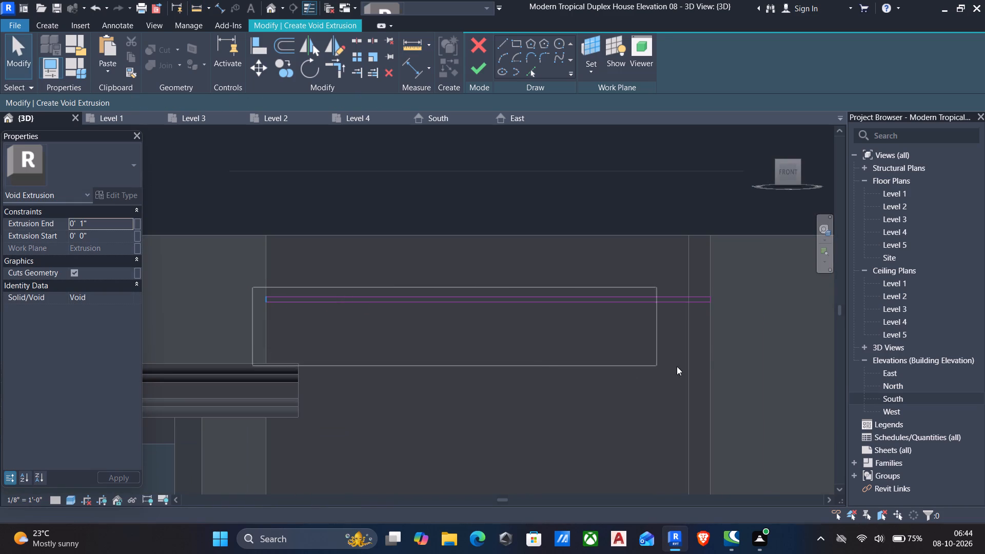
{"action": "left_click_drag", "start_coordinate": [677, 366], "coordinate": [777, 369]}
{"action": "key", "text": "Up"}
{"action": "key", "text": "Up"}
{"action": "key", "text": "Up"}
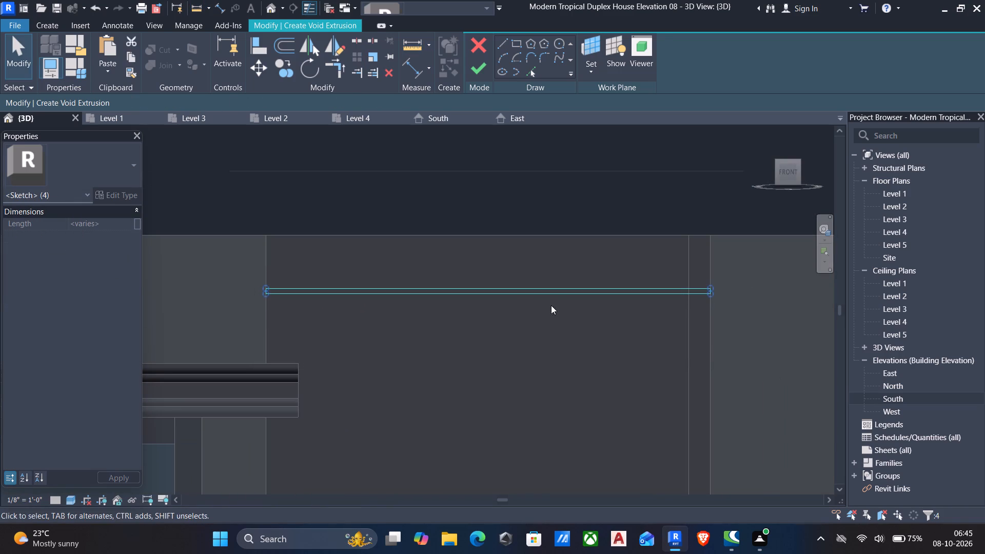
{"action": "key", "text": "Down"}
Measure the vertical distance between the strip's top corner and the groove rectangle's upper line again.
{"action": "type", "text": "dd"}
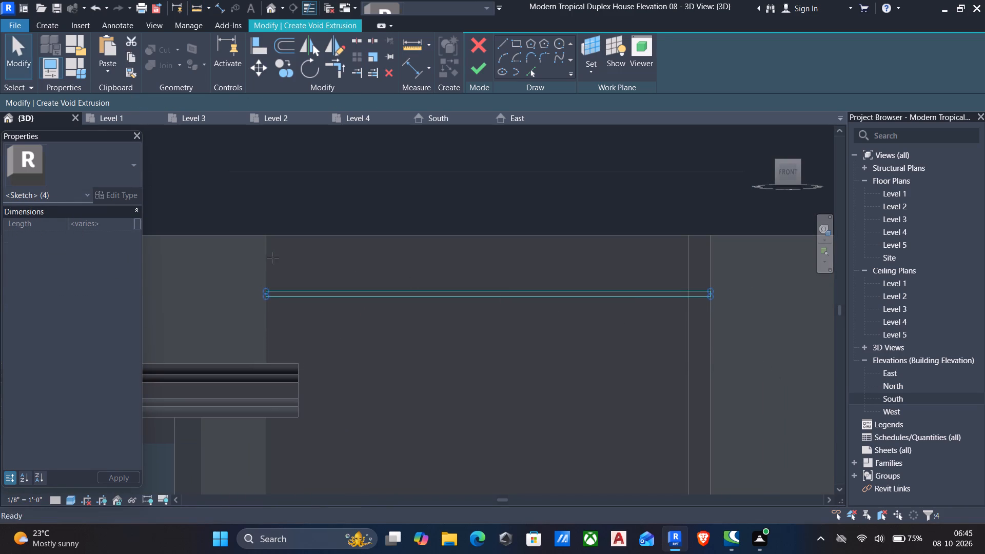
{"action": "scroll", "coordinate": [264, 248], "scroll_direction": "up", "scroll_amount": 5}
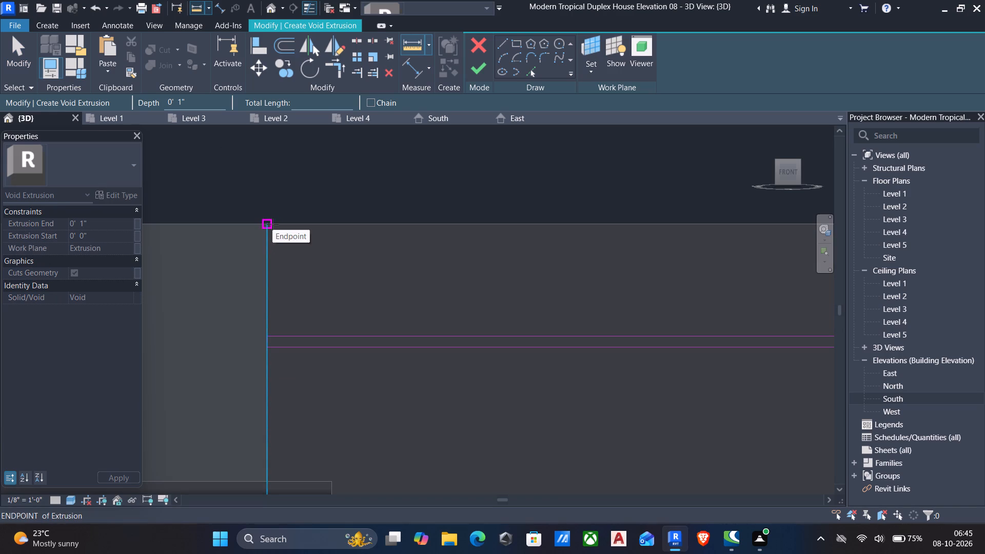
{"action": "left_click", "coordinate": [269, 224]}
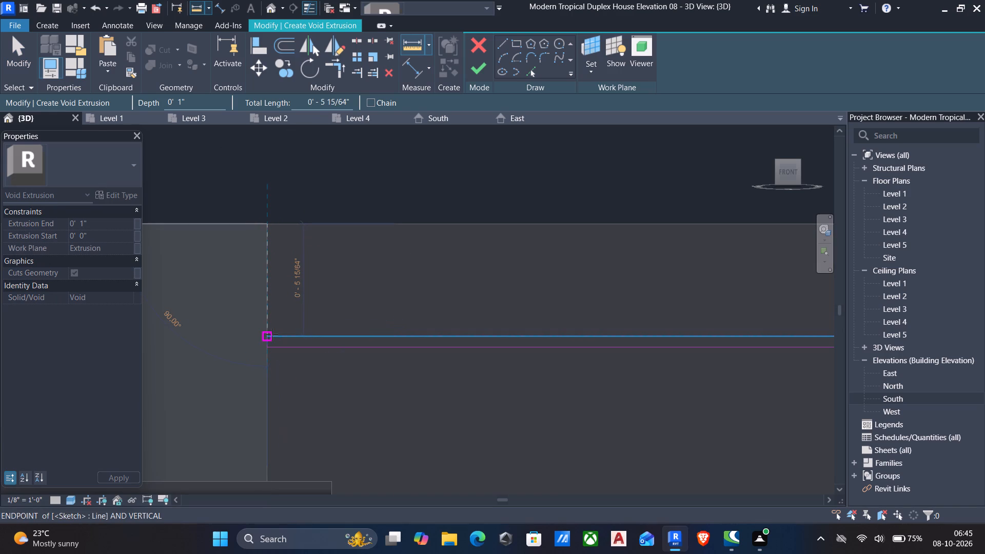
{"action": "scroll", "coordinate": [272, 334], "scroll_direction": "up", "scroll_amount": 4}
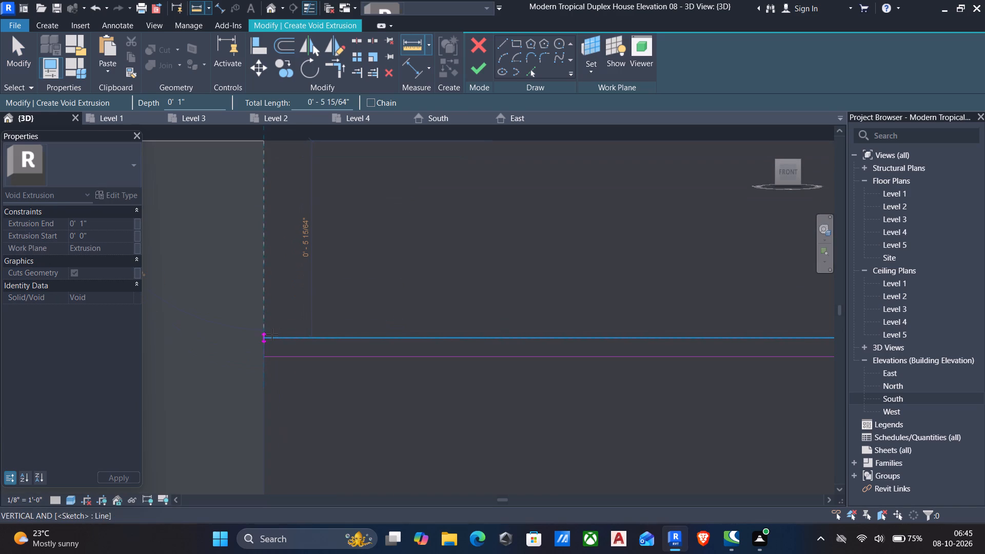
{"action": "left_click", "coordinate": [272, 334]}
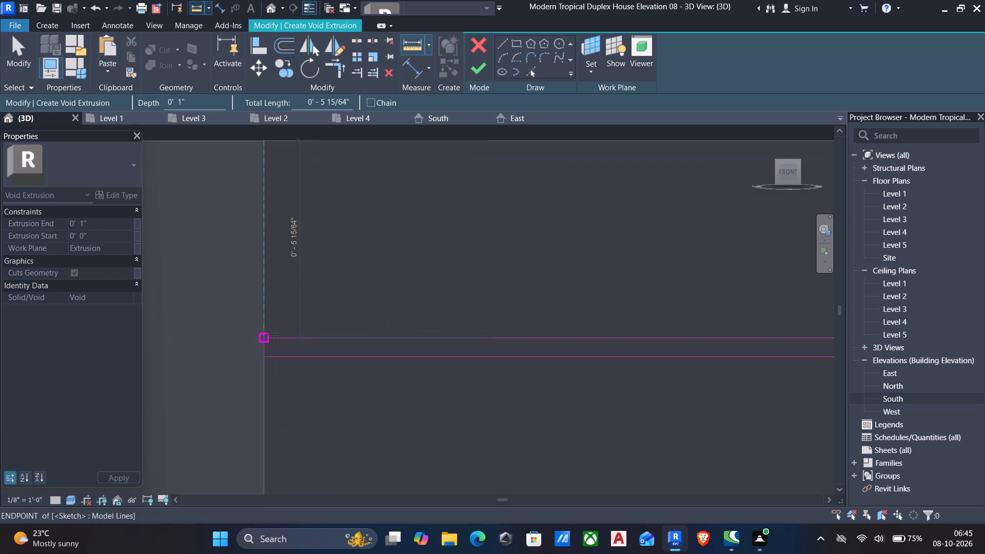
{"action": "left_click", "coordinate": [297, 241]}
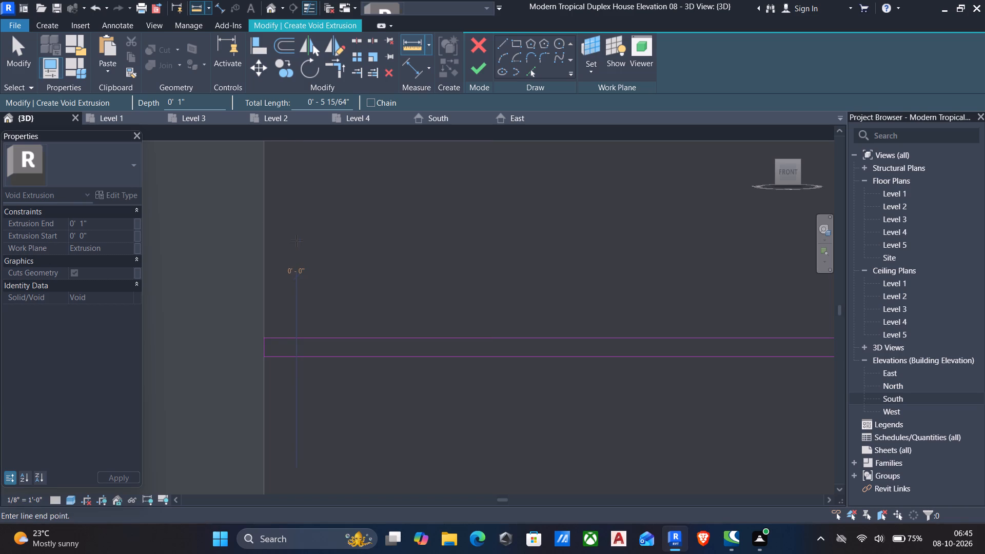
{"action": "key", "text": "Escape"}
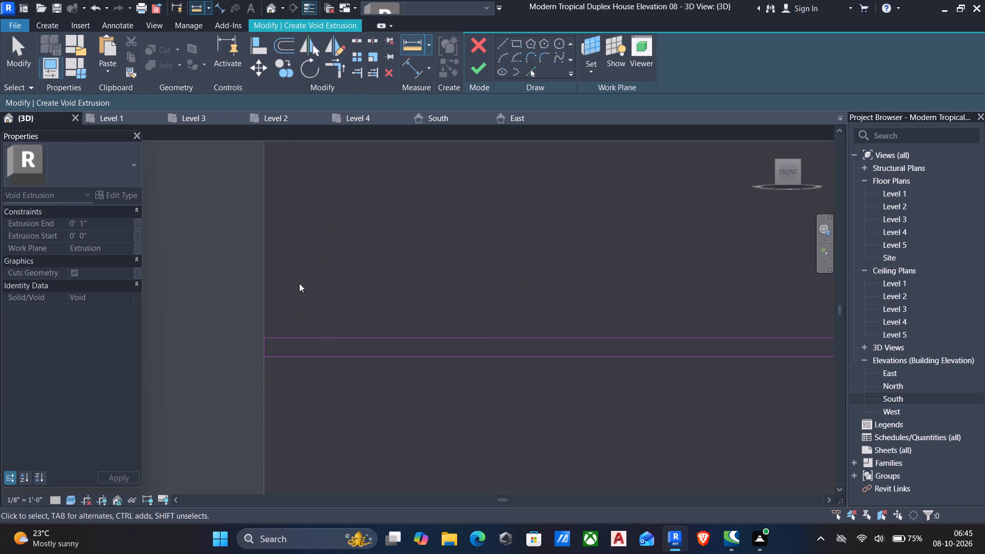
{"action": "scroll", "coordinate": [286, 283], "scroll_direction": "down", "scroll_amount": 7}
{"action": "scroll", "coordinate": [279, 295], "scroll_direction": "up", "scroll_amount": 1}
{"action": "scroll", "coordinate": [257, 295], "scroll_direction": "down", "scroll_amount": 4}
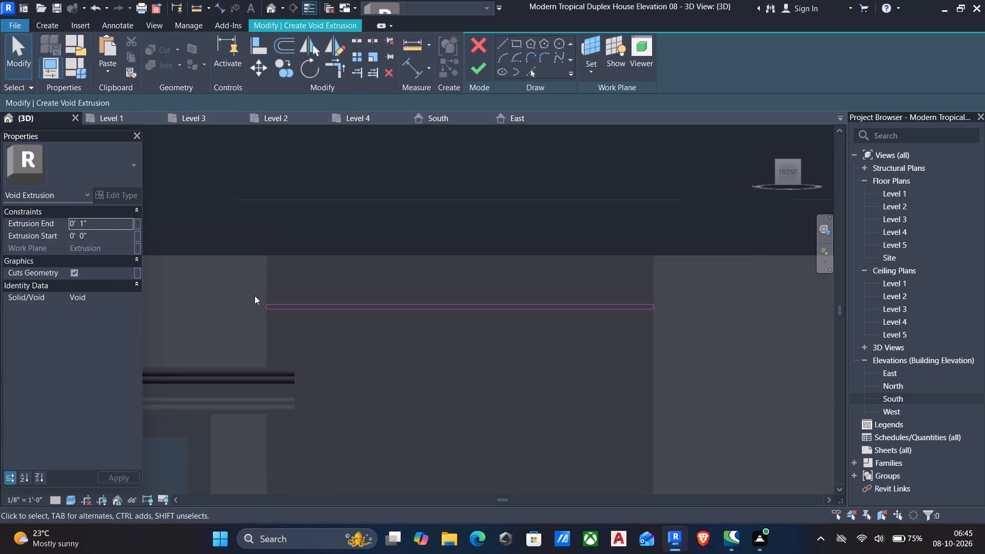
Nudge the groove rectangle up to about 5" below the strip's top and measure the gap.
{"action": "left_click_drag", "start_coordinate": [254, 295], "coordinate": [678, 383]}
{"action": "key", "text": "Up"}
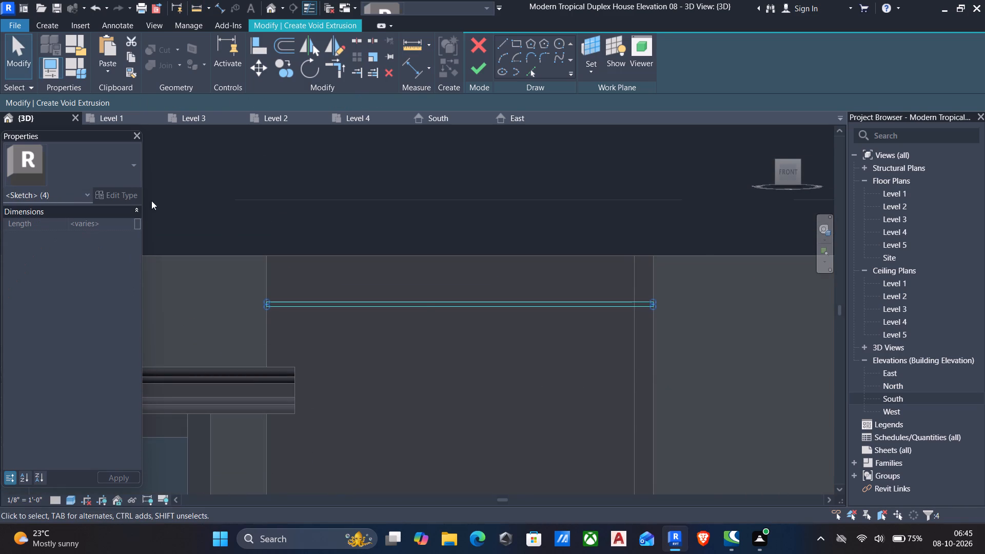
{"action": "type", "text": "dd"}
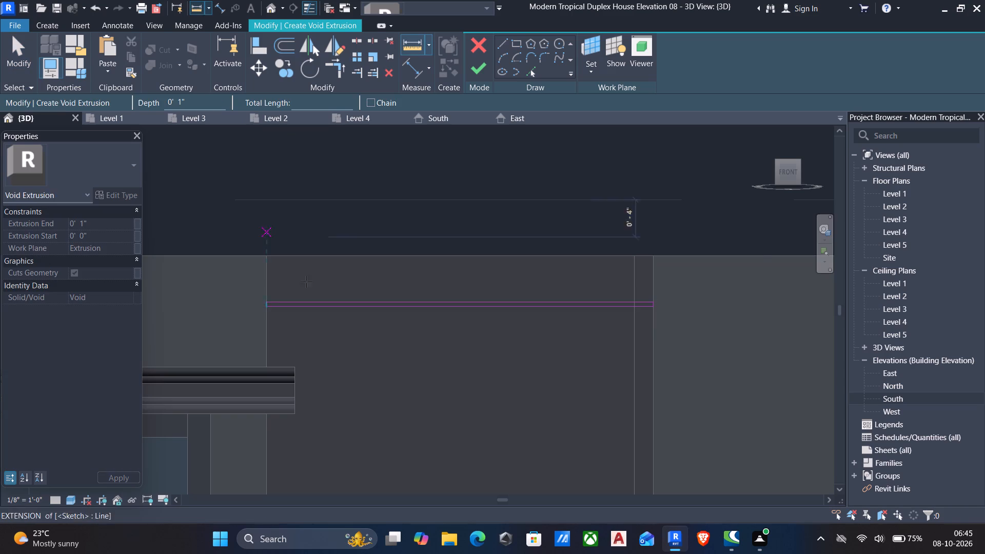
{"action": "scroll", "coordinate": [309, 285], "scroll_direction": "up", "scroll_amount": 9}
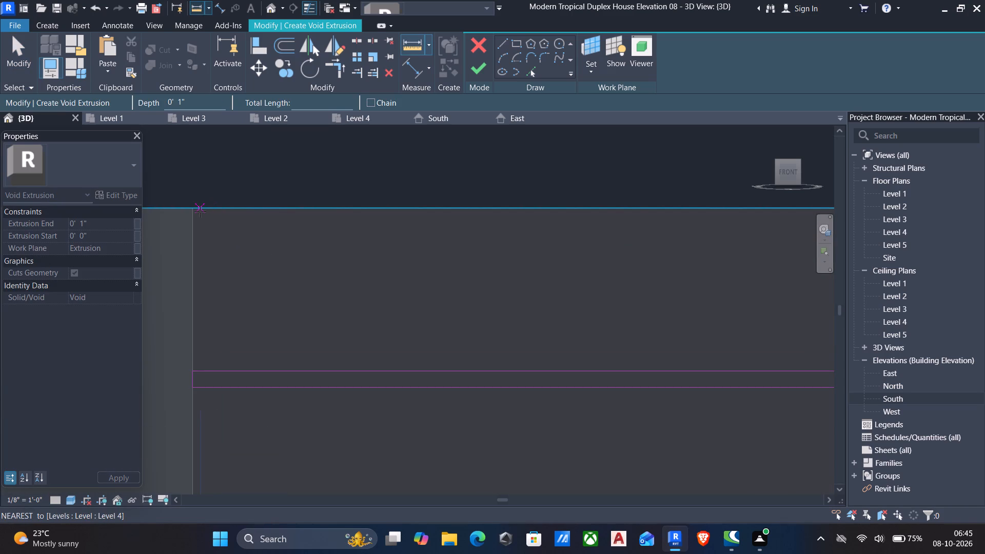
{"action": "left_click", "coordinate": [197, 212]}
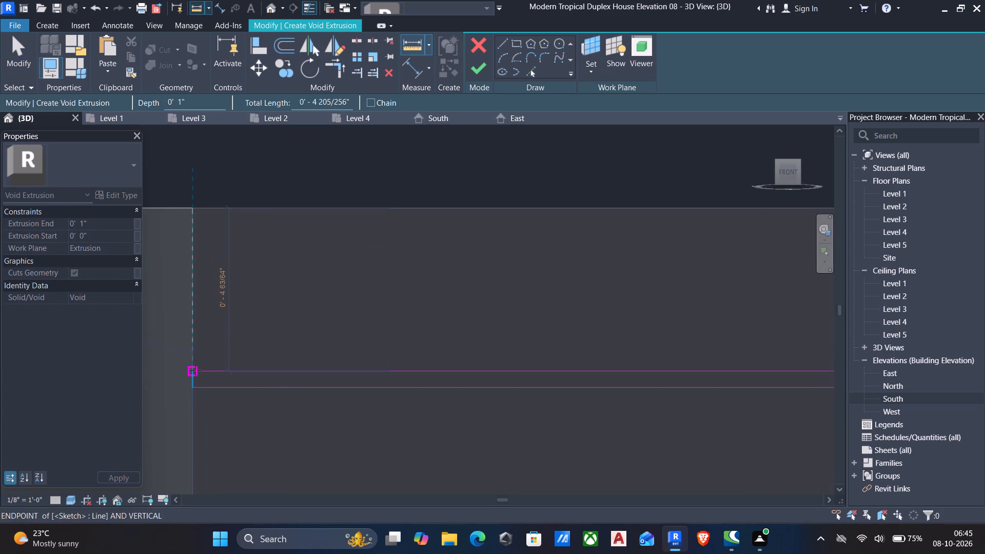
{"action": "key", "text": "Escape"}
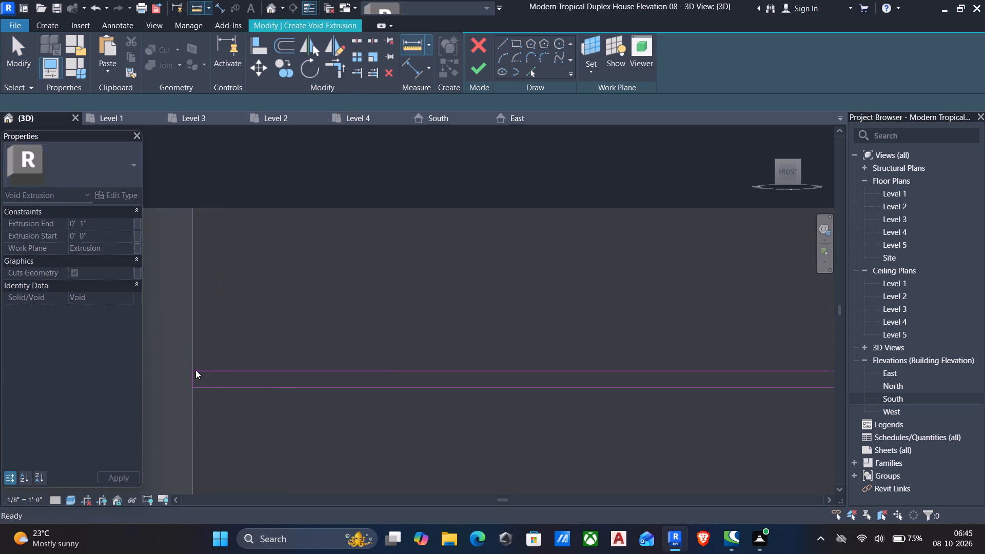
Nudge the groove rectangle slightly down, to about 5 5/64" below the strip's top.
{"action": "scroll", "coordinate": [188, 357], "scroll_direction": "down", "scroll_amount": 6}
{"action": "left_click_drag", "start_coordinate": [187, 344], "coordinate": [790, 460]}
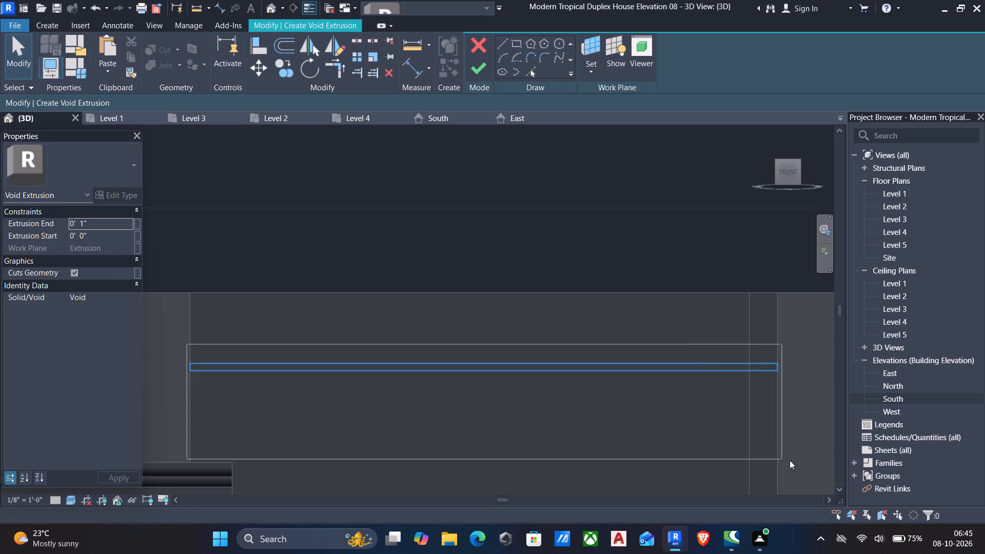
{"action": "left_click_drag", "start_coordinate": [790, 460], "coordinate": [799, 461]}
{"action": "scroll", "coordinate": [666, 399], "scroll_direction": "up", "scroll_amount": 4}
{"action": "key", "text": "Down"}
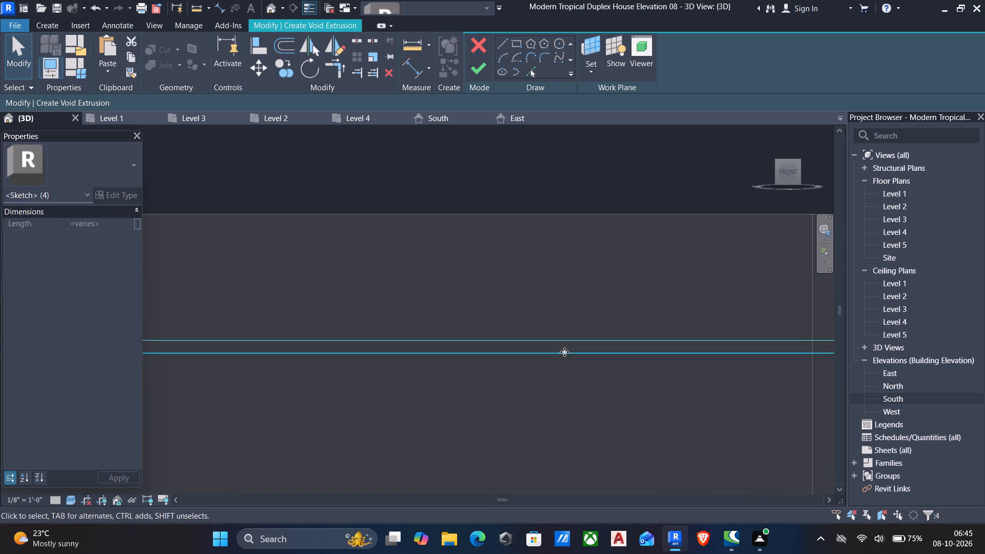
{"action": "scroll", "coordinate": [563, 351], "scroll_direction": "down", "scroll_amount": 6}
{"action": "scroll", "coordinate": [561, 353], "scroll_direction": "up", "scroll_amount": 1}
Measure from the strip's top edge down to the groove rectangle's upper line at its end.
{"action": "type", "text": "dd"}
{"action": "scroll", "coordinate": [300, 298], "scroll_direction": "up", "scroll_amount": 2}
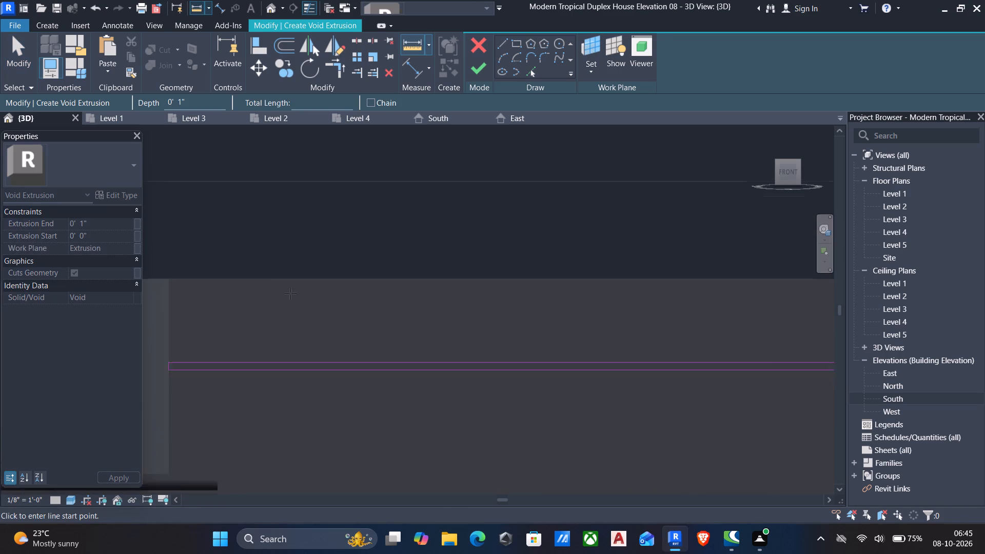
{"action": "scroll", "coordinate": [290, 293], "scroll_direction": "up", "scroll_amount": 2}
{"action": "scroll", "coordinate": [160, 276], "scroll_direction": "down", "scroll_amount": 4}
{"action": "middle_click_drag", "start_coordinate": [187, 291], "coordinate": [285, 307]}
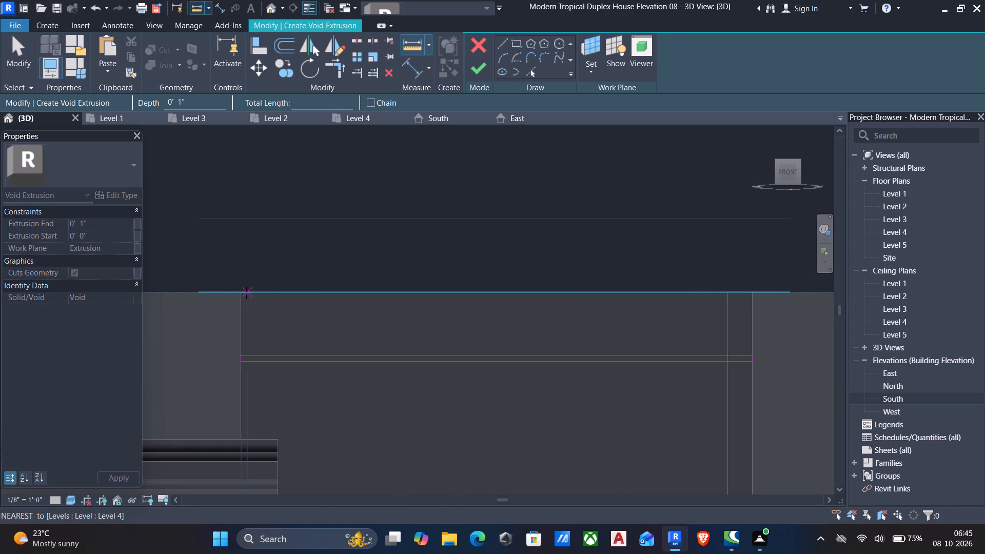
{"action": "left_click", "coordinate": [244, 293]}
{"action": "scroll", "coordinate": [241, 361], "scroll_direction": "up", "scroll_amount": 5}
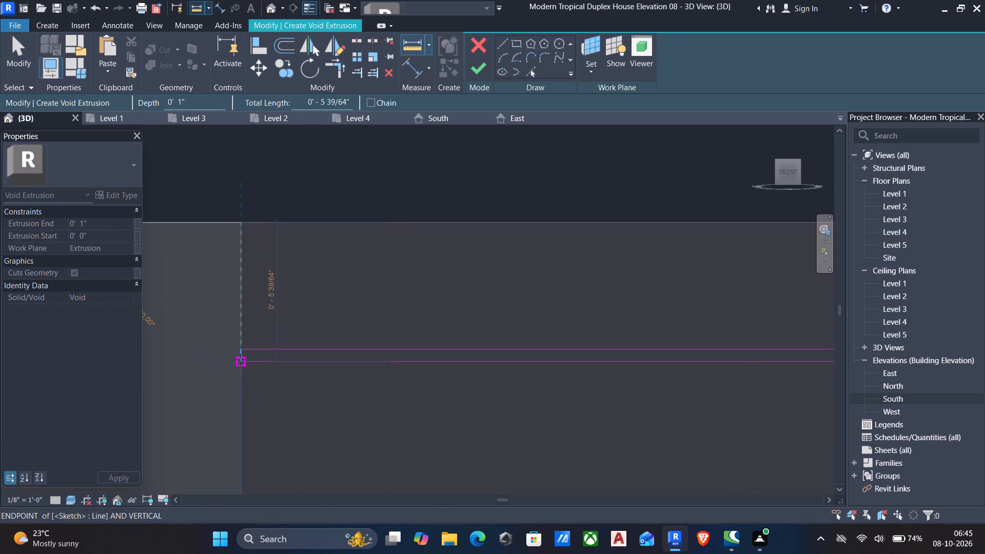
{"action": "scroll", "coordinate": [241, 361], "scroll_direction": "up", "scroll_amount": 4}
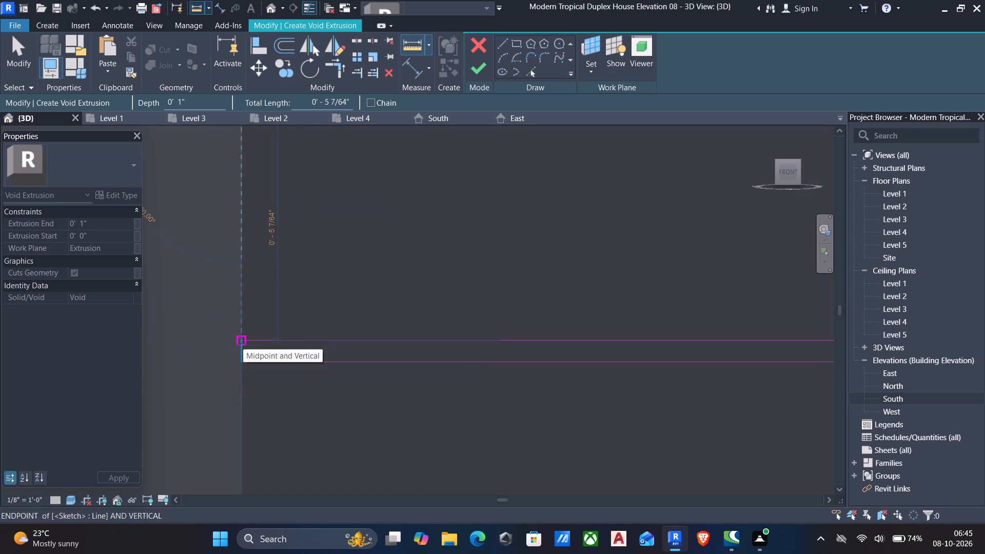
{"action": "scroll", "coordinate": [243, 344], "scroll_direction": "down", "scroll_amount": 3}
{"action": "key", "text": "Escape"}
Select the four groove rectangle lines near the strip's top and copy them 5" straight down in multiple-copy mode.
{"action": "scroll", "coordinate": [249, 337], "scroll_direction": "down", "scroll_amount": 11}
{"action": "middle_click_drag", "start_coordinate": [262, 348], "coordinate": [259, 305]}
{"action": "scroll", "coordinate": [259, 305], "scroll_direction": "up", "scroll_amount": 1}
{"action": "left_click_drag", "start_coordinate": [224, 290], "coordinate": [579, 380]}
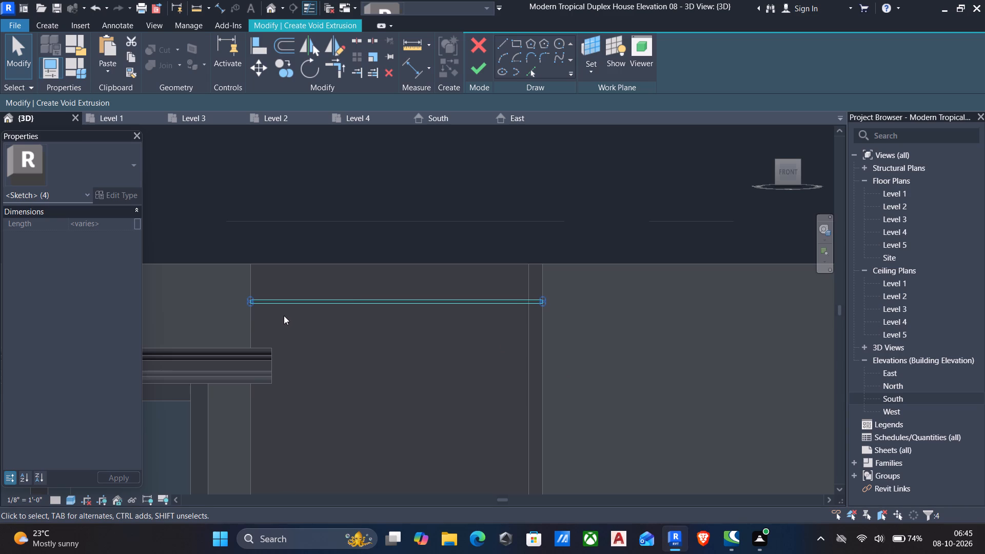
{"action": "key", "text": "c"}
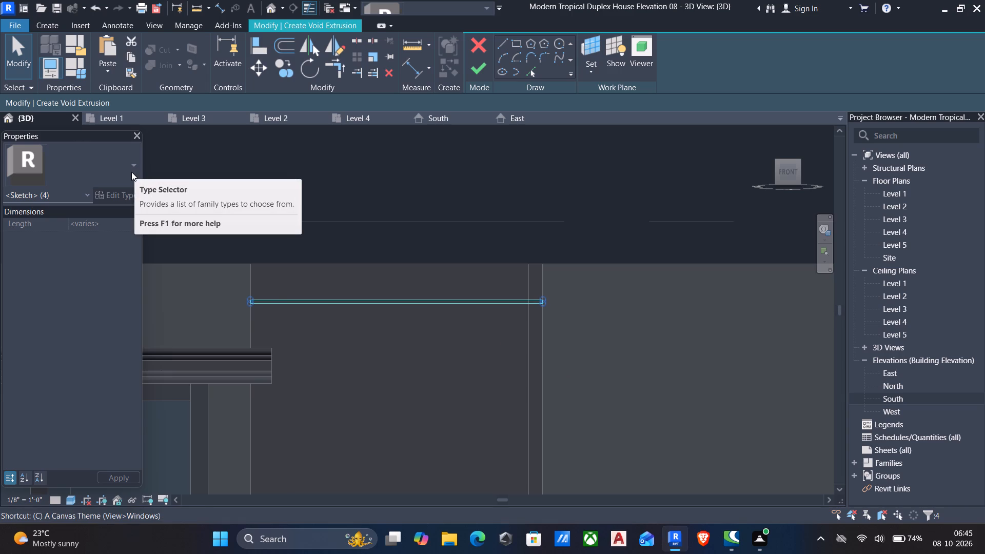
{"action": "key", "text": "o"}
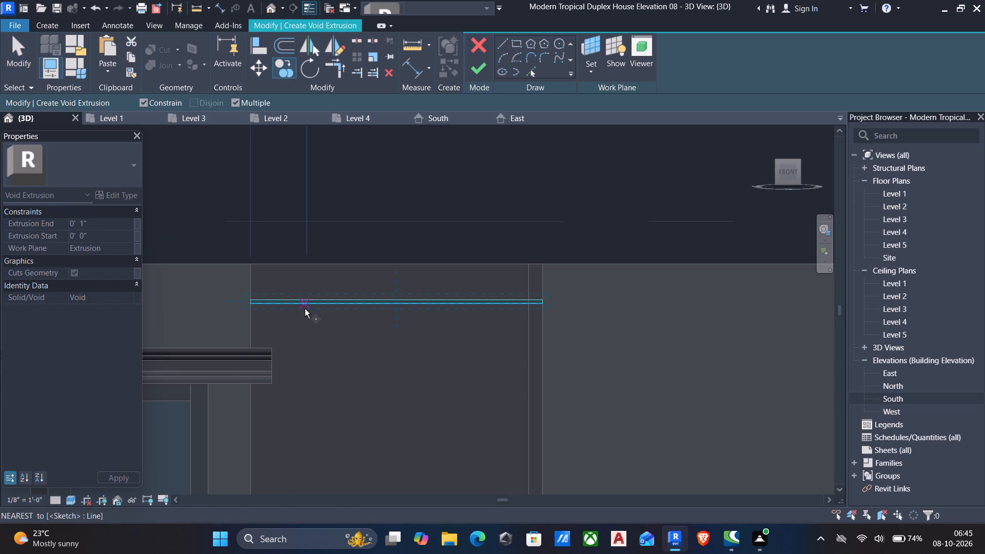
{"action": "scroll", "coordinate": [305, 309], "scroll_direction": "up", "scroll_amount": 5}
{"action": "scroll", "coordinate": [251, 286], "scroll_direction": "up", "scroll_amount": 5}
{"action": "scroll", "coordinate": [190, 290], "scroll_direction": "down", "scroll_amount": 5}
{"action": "middle_click_drag", "start_coordinate": [209, 304], "coordinate": [310, 321]}
{"action": "scroll", "coordinate": [311, 320], "scroll_direction": "up", "scroll_amount": 3}
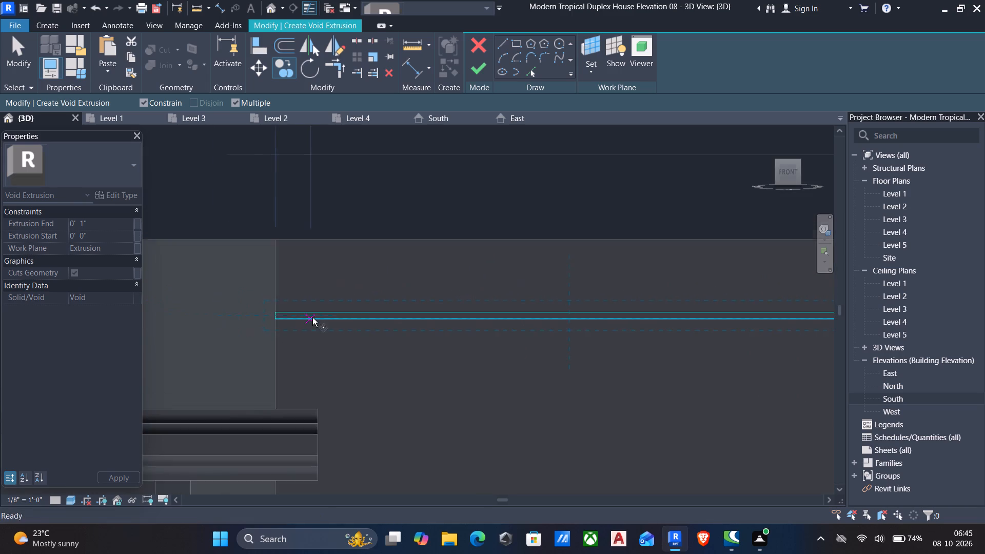
{"action": "scroll", "coordinate": [312, 318], "scroll_direction": "up", "scroll_amount": 3}
{"action": "left_click", "coordinate": [230, 307]}
{"action": "scroll", "coordinate": [227, 371], "scroll_direction": "down", "scroll_amount": 3}
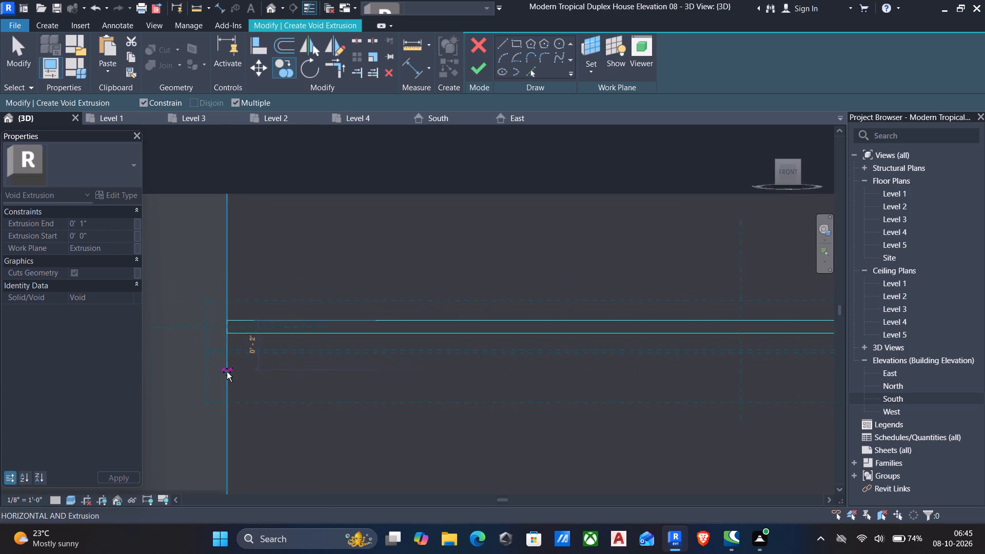
{"action": "middle_click_drag", "start_coordinate": [227, 373], "coordinate": [242, 338]}
{"action": "type", "text": "5\""}
{"action": "key", "text": "Return"}
Add three more copies of the groove rectangle down the strip, each 5" below the previous one.
{"action": "scroll", "coordinate": [235, 389], "scroll_direction": "down", "scroll_amount": 2}
{"action": "middle_click_drag", "start_coordinate": [244, 411], "coordinate": [266, 333]}
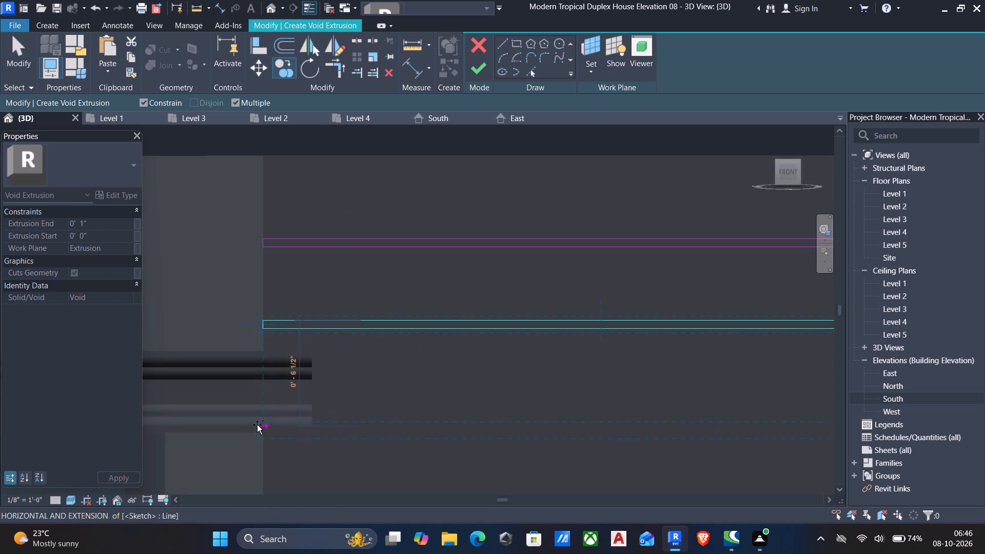
{"action": "middle_click_drag", "start_coordinate": [265, 385], "coordinate": [272, 352]}
{"action": "scroll", "coordinate": [270, 406], "scroll_direction": "down", "scroll_amount": 1}
{"action": "middle_click_drag", "start_coordinate": [270, 407], "coordinate": [274, 348]}
{"action": "left_click_drag", "start_coordinate": [270, 400], "coordinate": [274, 350]}
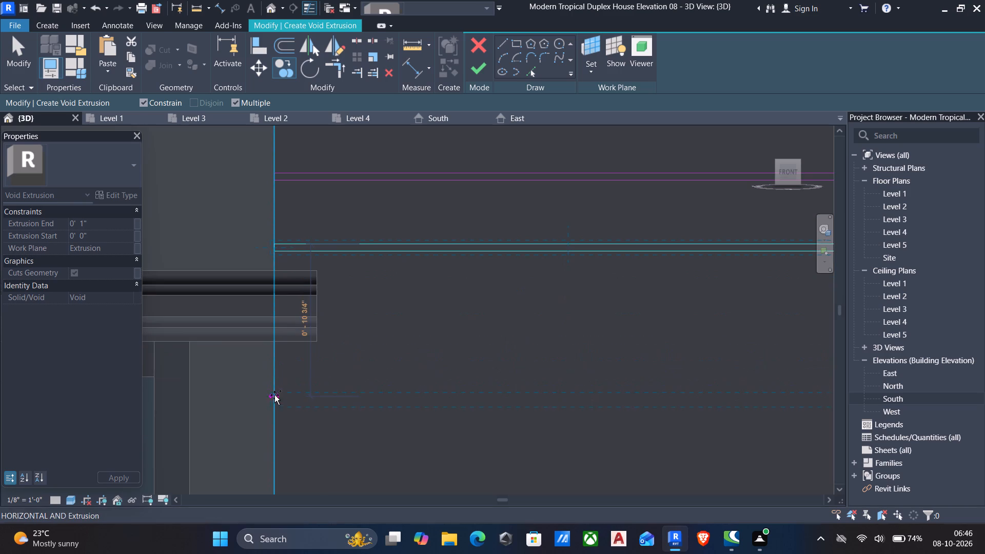
{"action": "type", "text": "5\""}
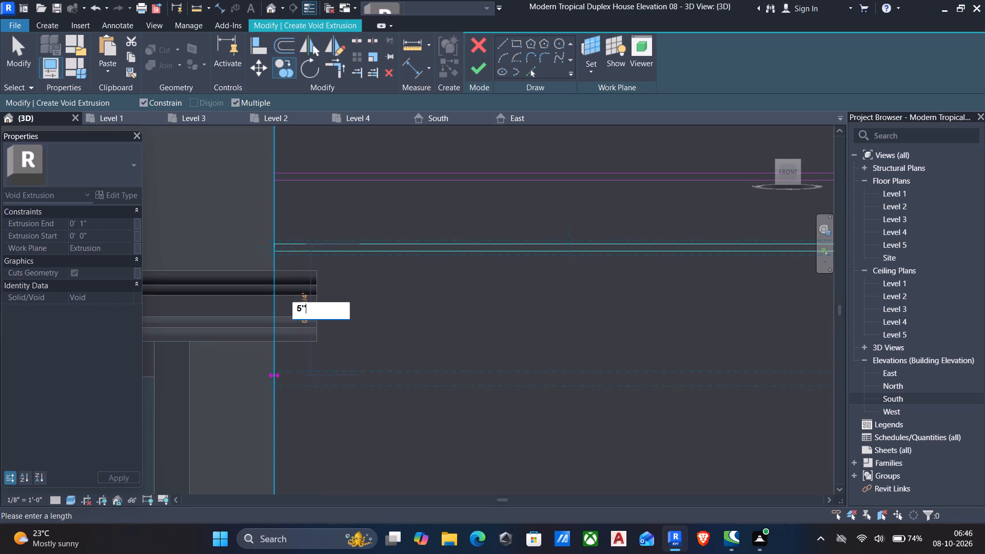
{"action": "key", "text": "Return"}
{"action": "middle_click_drag", "start_coordinate": [284, 397], "coordinate": [286, 343]}
{"action": "type", "text": "5\""}
{"action": "key", "text": "Return"}
{"action": "scroll", "coordinate": [291, 423], "scroll_direction": "down", "scroll_amount": 2}
{"action": "middle_click_drag", "start_coordinate": [291, 424], "coordinate": [306, 328]}
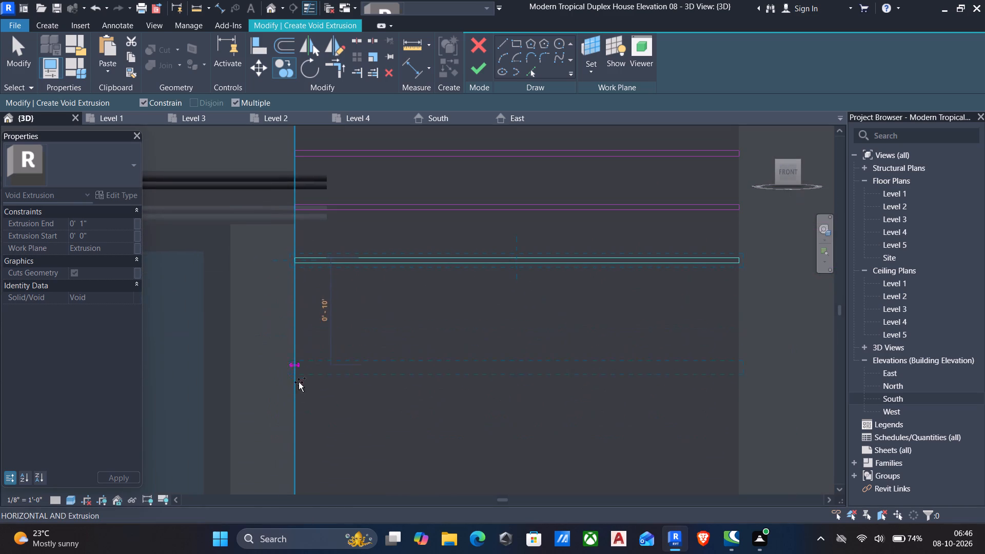
{"action": "type", "text": "5\""}
{"action": "key", "text": "Return"}
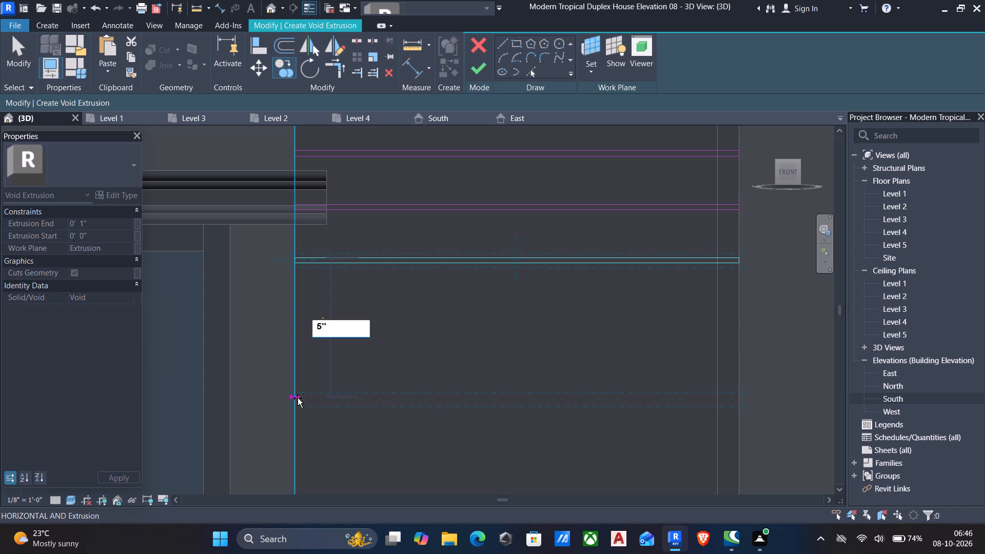
Continue the grooves beside the upper window with four more rectangle copies, each spaced 5" further down.
{"action": "middle_click_drag", "start_coordinate": [312, 326], "coordinate": [316, 305]}
{"action": "scroll", "coordinate": [317, 388], "scroll_direction": "down", "scroll_amount": 5}
{"action": "middle_click_drag", "start_coordinate": [318, 390], "coordinate": [333, 306]}
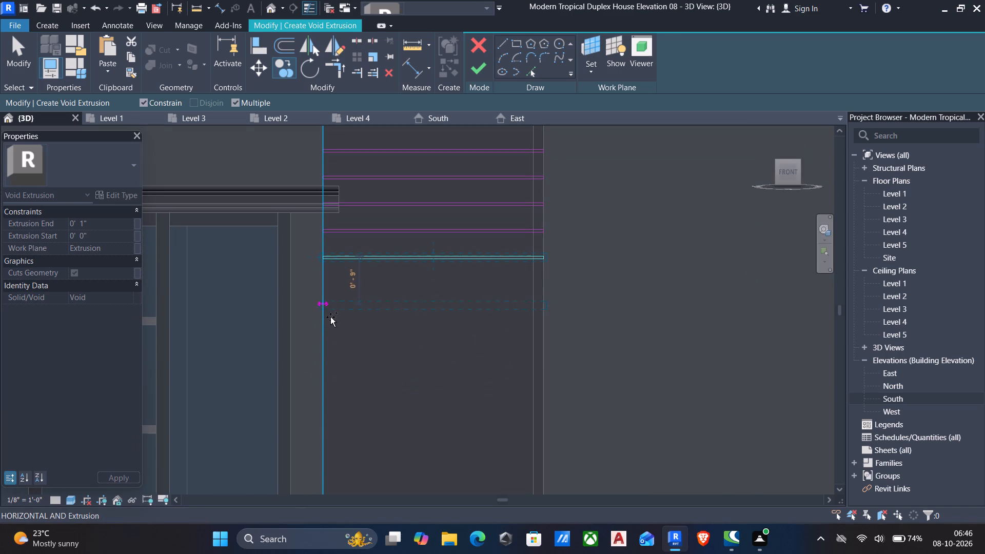
{"action": "type", "text": "5\""}
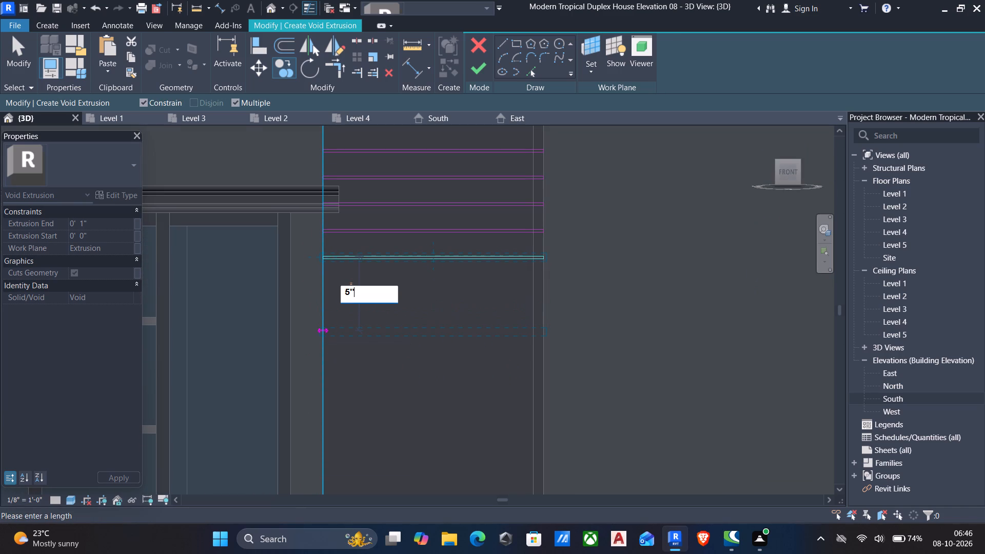
{"action": "key", "text": "Return"}
{"action": "type", "text": "5\""}
{"action": "key", "text": "Return"}
{"action": "type", "text": "5\""}
{"action": "key", "text": "Return"}
{"action": "scroll", "coordinate": [330, 437], "scroll_direction": "down", "scroll_amount": 2}
{"action": "middle_click_drag", "start_coordinate": [332, 439], "coordinate": [358, 256]}
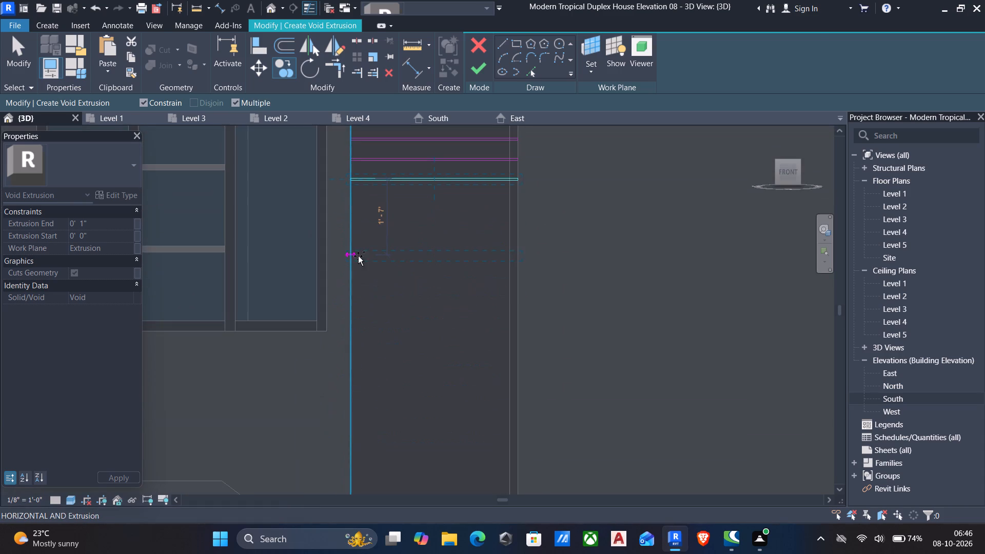
{"action": "type", "text": "5\""}
{"action": "key", "text": "Return"}
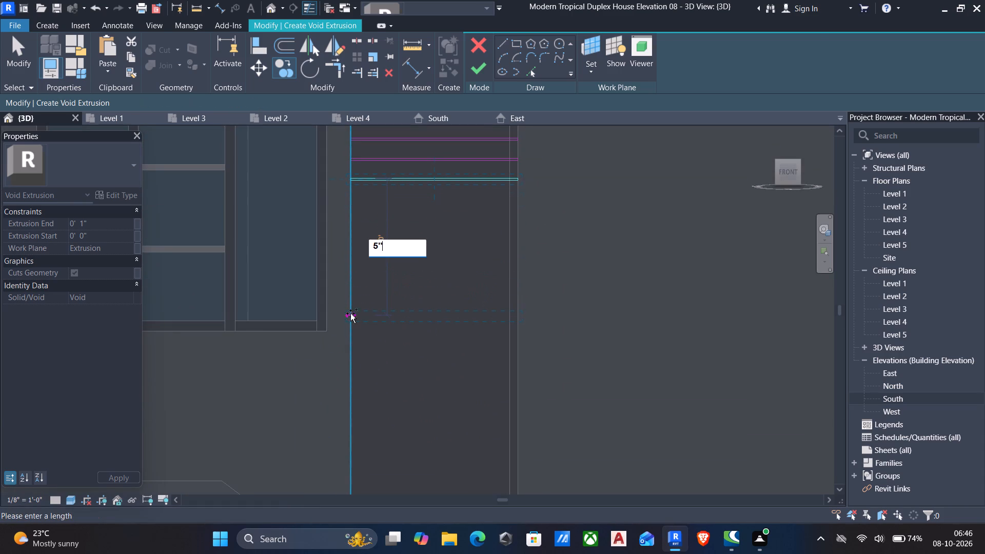
Place another four groove rectangle copies down the strip at 5" spacing.
{"action": "type", "text": "5\""}
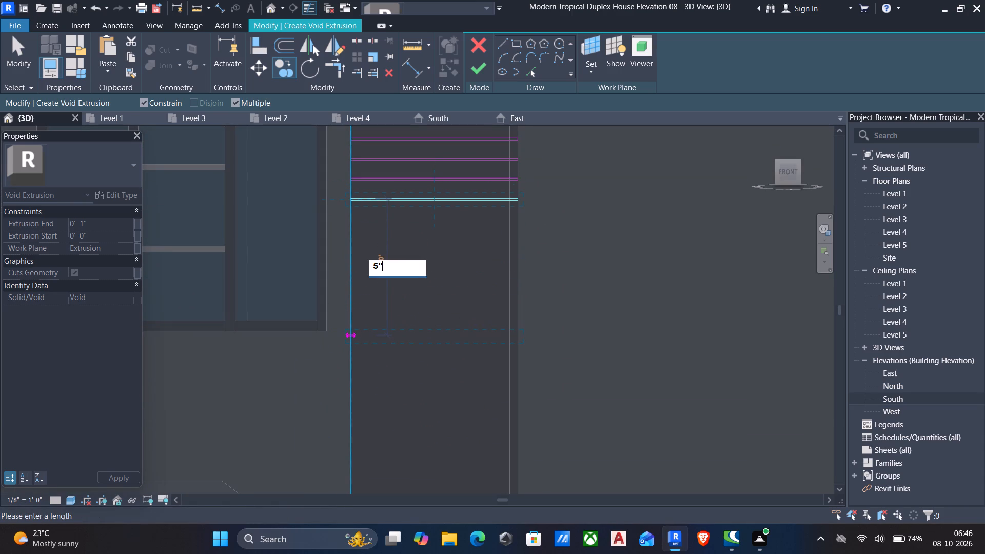
{"action": "key", "text": "Return"}
{"action": "key", "text": "5"}
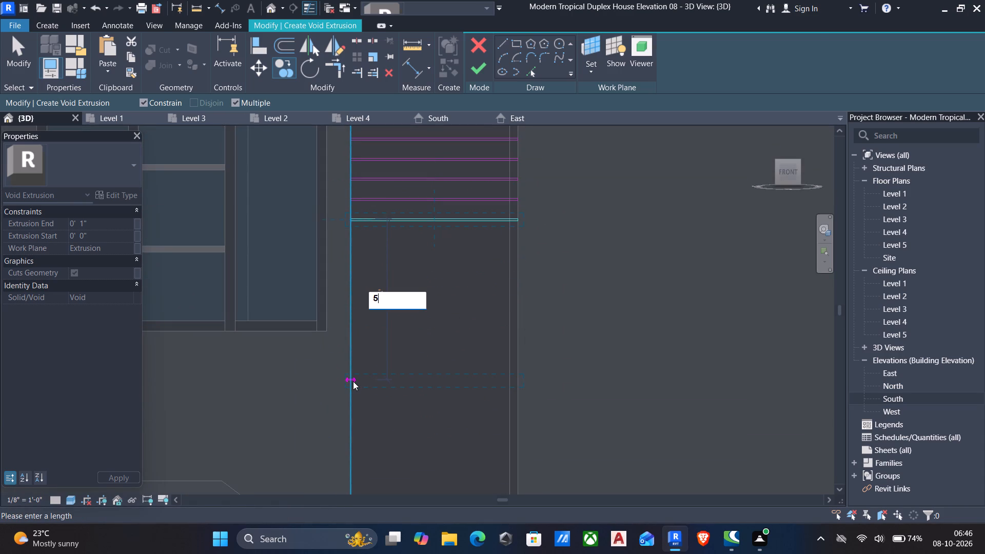
{"action": "key", "text": "shift+quotedbl"}
{"action": "key", "text": "Return"}
{"action": "key", "text": "5"}
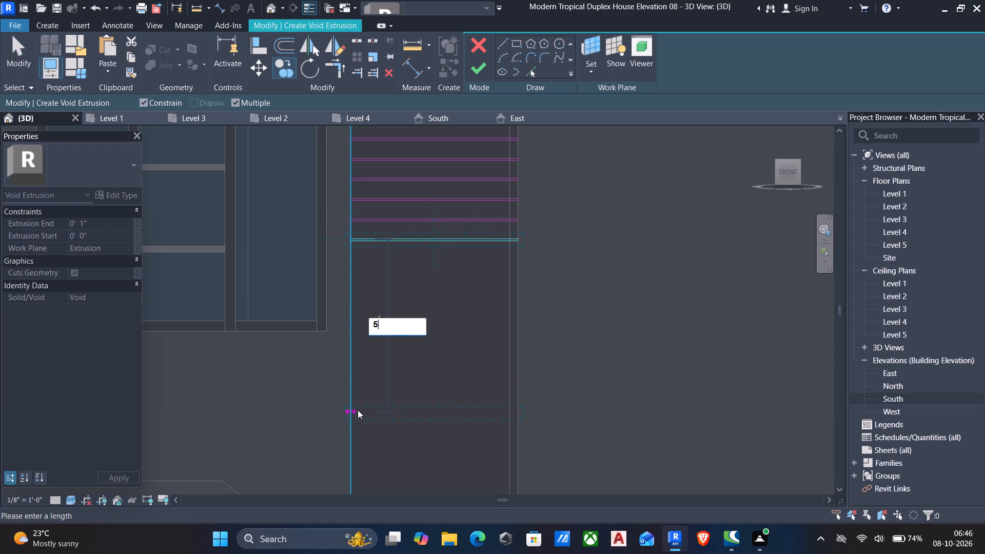
{"action": "key", "text": "shift+quotedbl"}
{"action": "key", "text": "Return"}
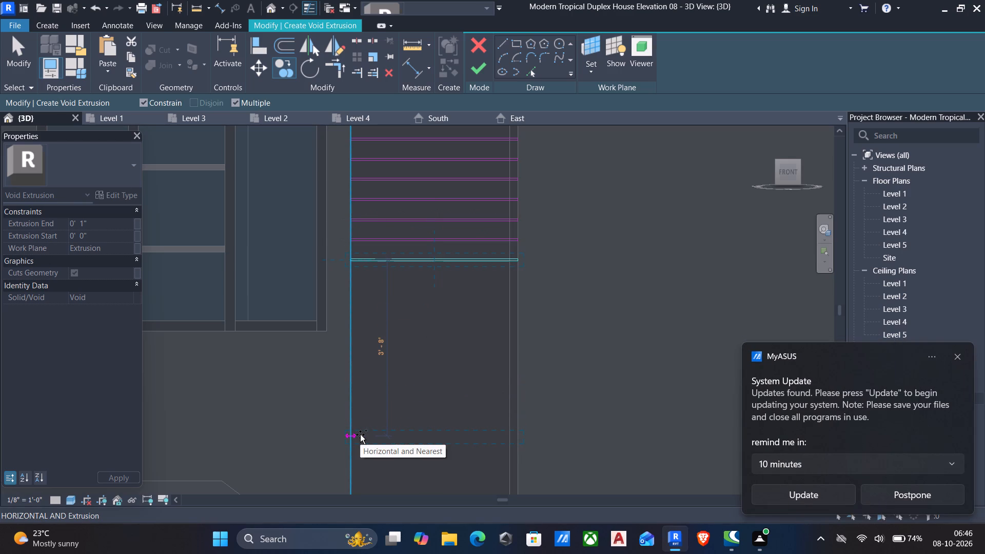
{"action": "type", "text": "5\""}
{"action": "key", "text": "Return"}
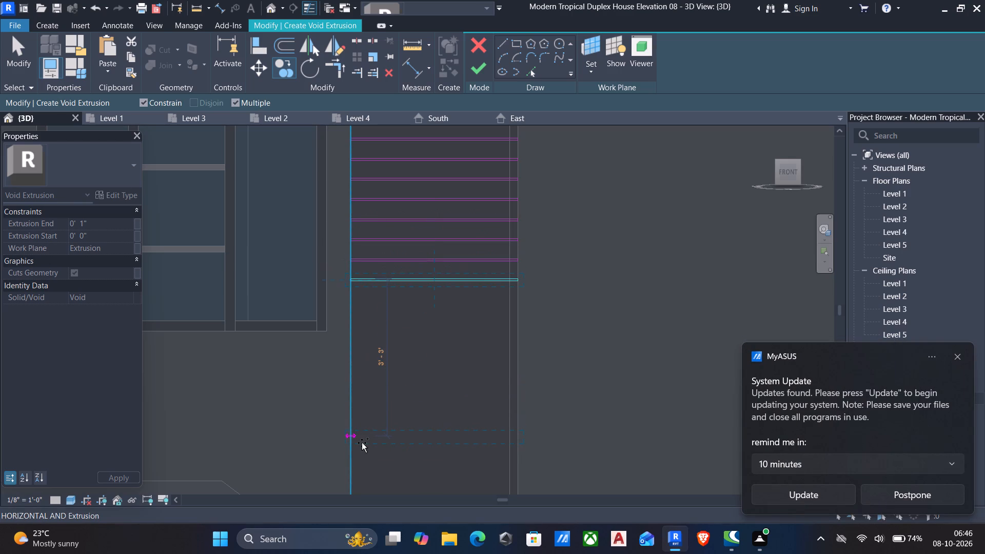
Add three more groove rectangle copies at 5" spacing, down to the upper window's sill height.
{"action": "key", "text": "5"}
{"action": "key", "text": "shift+quotedbl"}
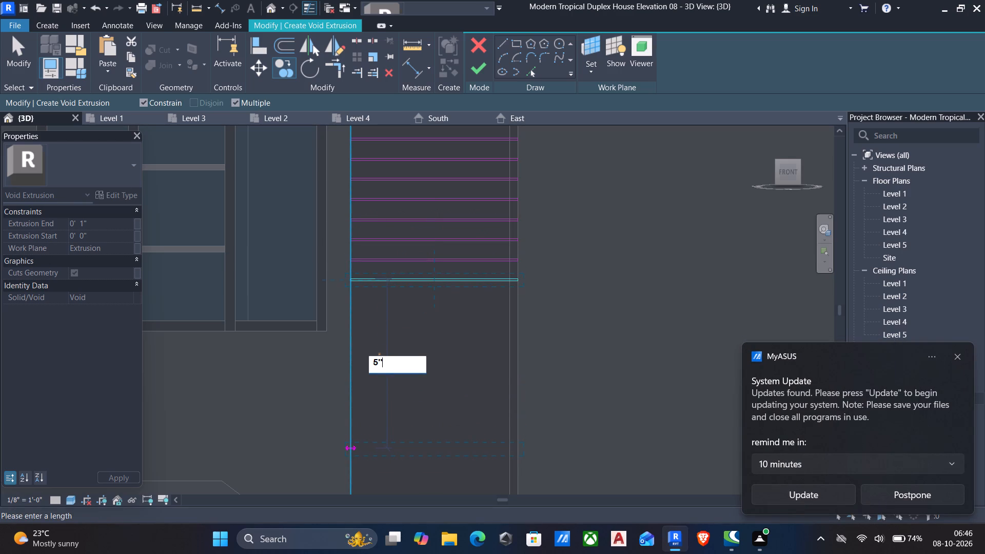
{"action": "key", "text": "Return"}
{"action": "key", "text": "5"}
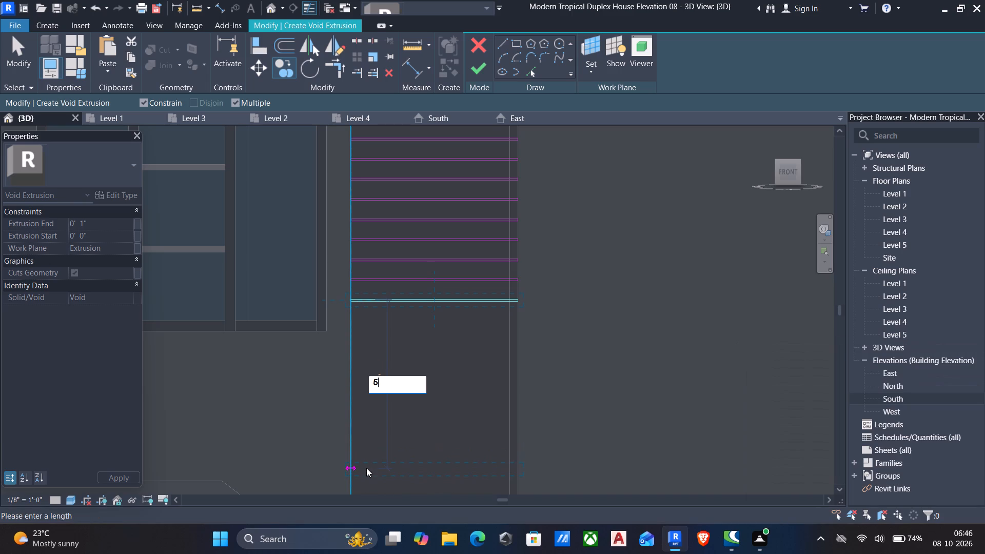
{"action": "key", "text": "shift+quotedbl"}
{"action": "key", "text": "Return"}
{"action": "key", "text": "5"}
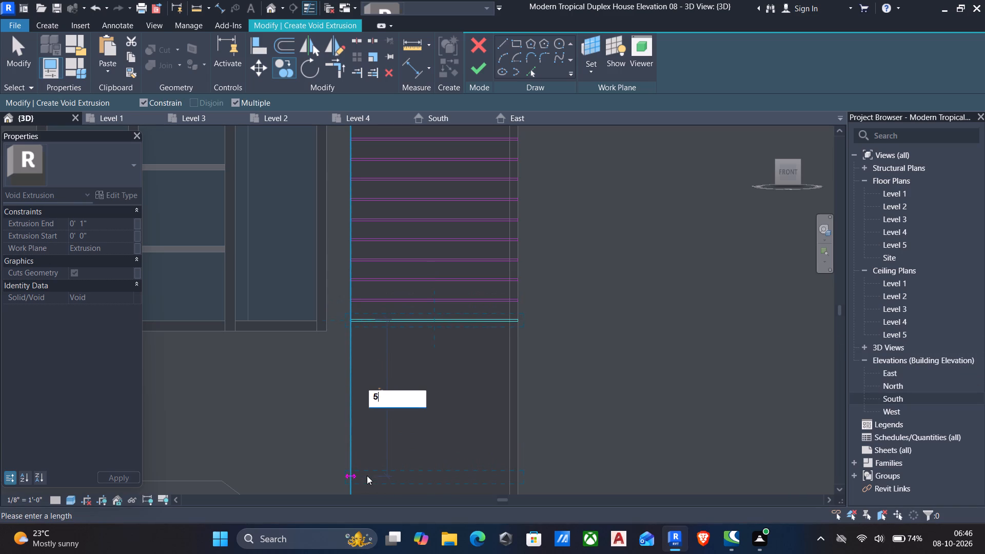
{"action": "key", "text": "shift+quotedbl"}
{"action": "key", "text": "Return"}
Extend the grooves below the upper window's sill with three more rectangle copies at 5" spacing.
{"action": "scroll", "coordinate": [371, 462], "scroll_direction": "down", "scroll_amount": 3}
{"action": "middle_click_drag", "start_coordinate": [385, 445], "coordinate": [409, 356]}
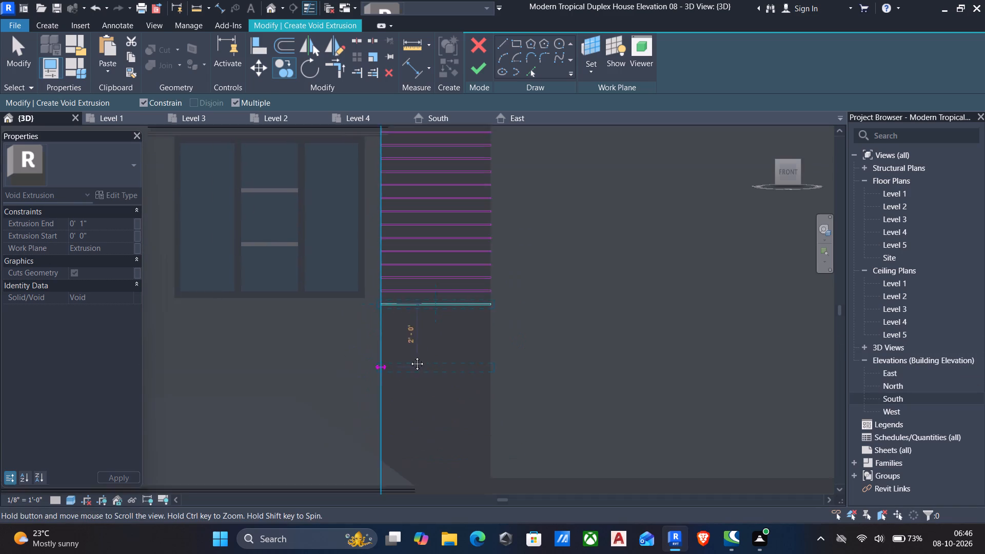
{"action": "middle_click_drag", "start_coordinate": [409, 356], "coordinate": [415, 308]}
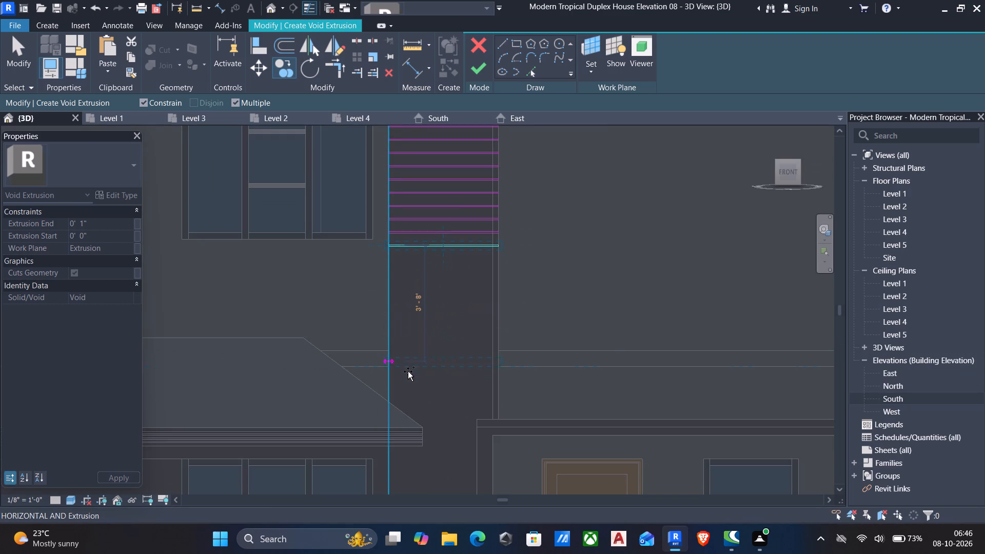
{"action": "type", "text": "5\""}
{"action": "key", "text": "Return"}
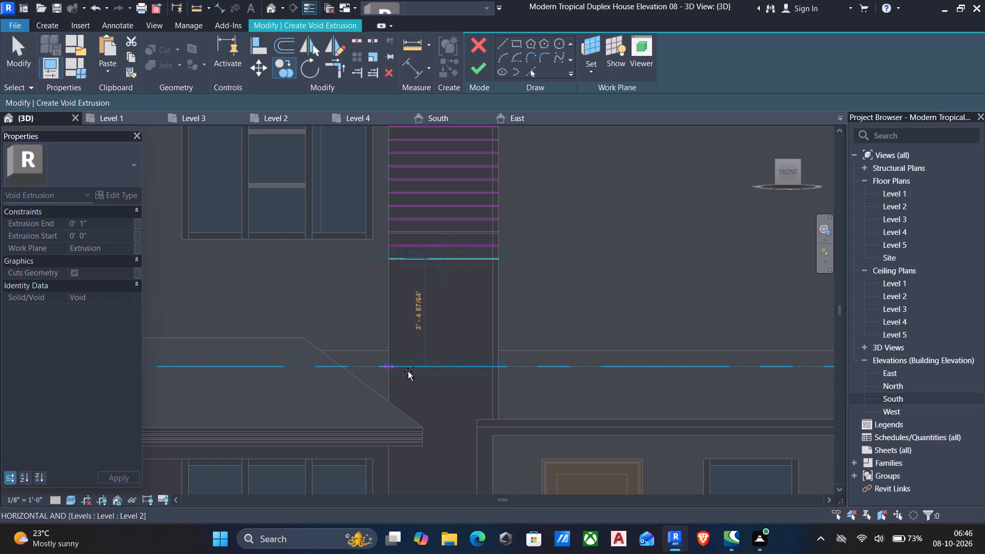
{"action": "key", "text": "5"}
{"action": "key", "text": "shift+quotedbl"}
{"action": "key", "text": "Return"}
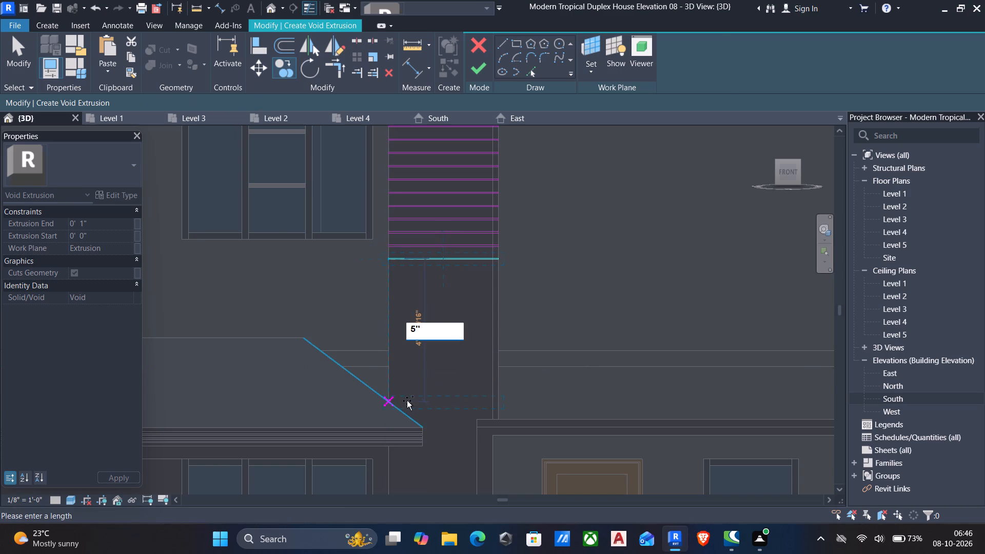
{"action": "key", "text": "5"}
{"action": "key", "text": "shift+quotedbl"}
{"action": "key", "text": "Return"}
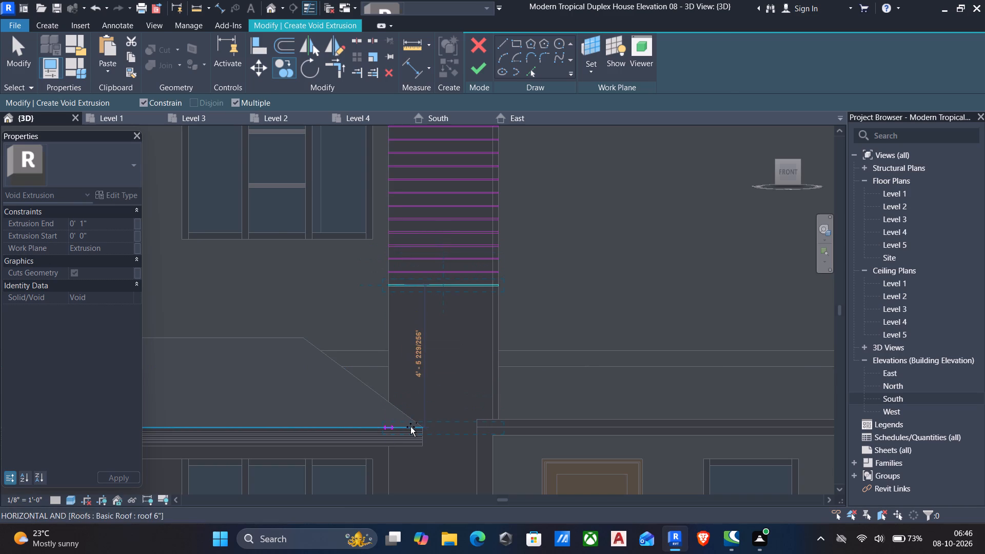
Place three further groove rectangle copies down the strip towards Level 2, each 5" below the last.
{"action": "type", "text": "5\""}
{"action": "key", "text": "Return"}
{"action": "type", "text": "5\""}
{"action": "key", "text": "Return"}
{"action": "type", "text": "5\""}
{"action": "key", "text": "Return"}
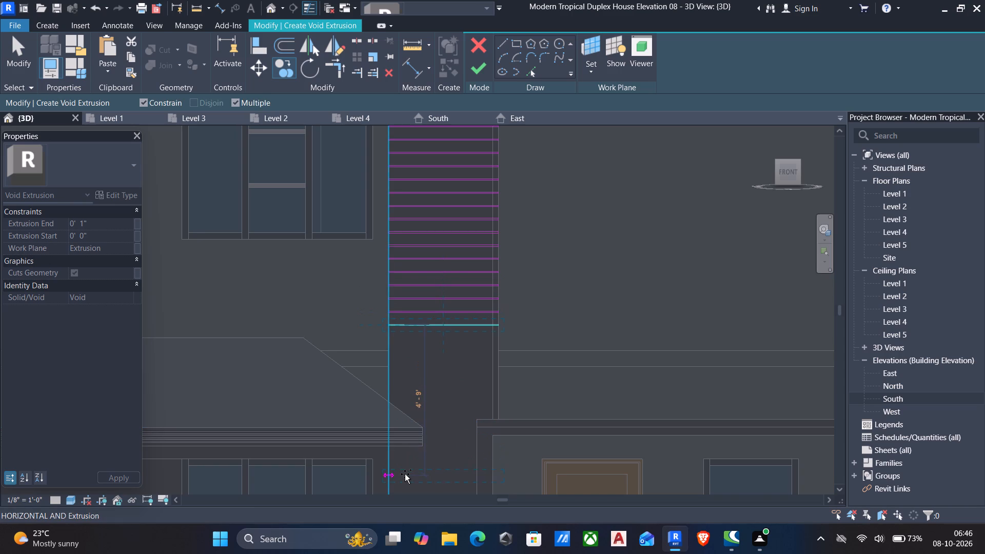
Add three more groove rectangle copies at 5" spacing, bringing the row down to about the Level 2 line.
{"action": "scroll", "coordinate": [405, 473], "scroll_direction": "down", "scroll_amount": 5}
{"action": "middle_click_drag", "start_coordinate": [411, 460], "coordinate": [421, 404]}
{"action": "scroll", "coordinate": [421, 402], "scroll_direction": "up", "scroll_amount": 1}
{"action": "scroll", "coordinate": [421, 405], "scroll_direction": "down", "scroll_amount": 5}
{"action": "middle_click_drag", "start_coordinate": [420, 412], "coordinate": [424, 347]}
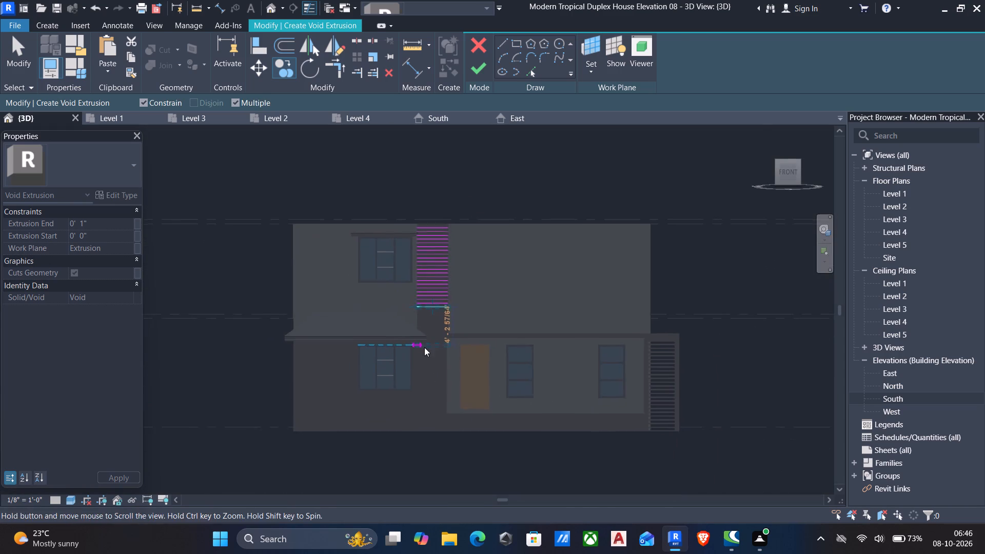
{"action": "scroll", "coordinate": [424, 347], "scroll_direction": "up", "scroll_amount": 1}
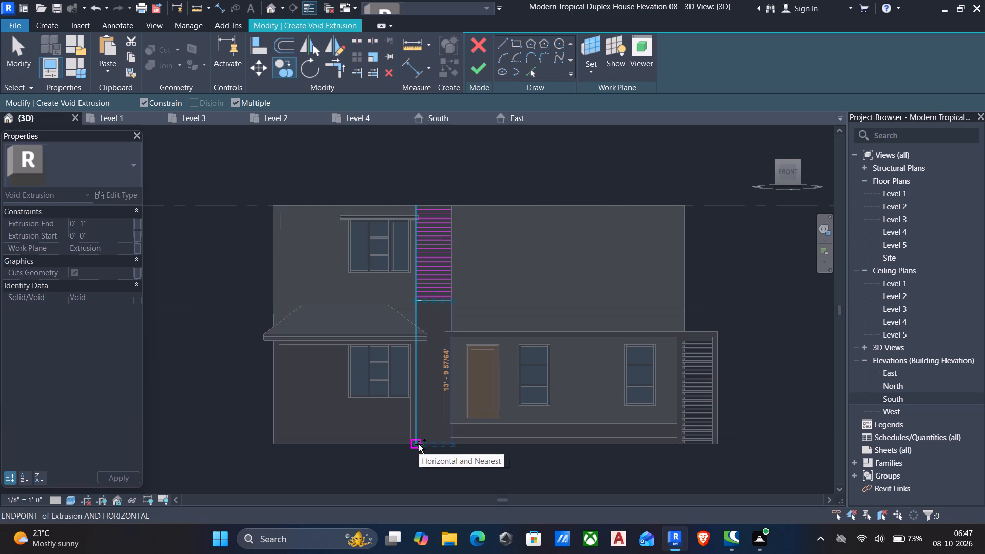
{"action": "type", "text": "5\""}
{"action": "key", "text": "Return"}
{"action": "type", "text": "5\""}
{"action": "key", "text": "Return"}
{"action": "type", "text": "5\""}
{"action": "key", "text": "Return"}
Continue below Level 2 with four more groove rectangle copies at 5" spacing, down to the porch roof's top edge.
{"action": "type", "text": "5\""}
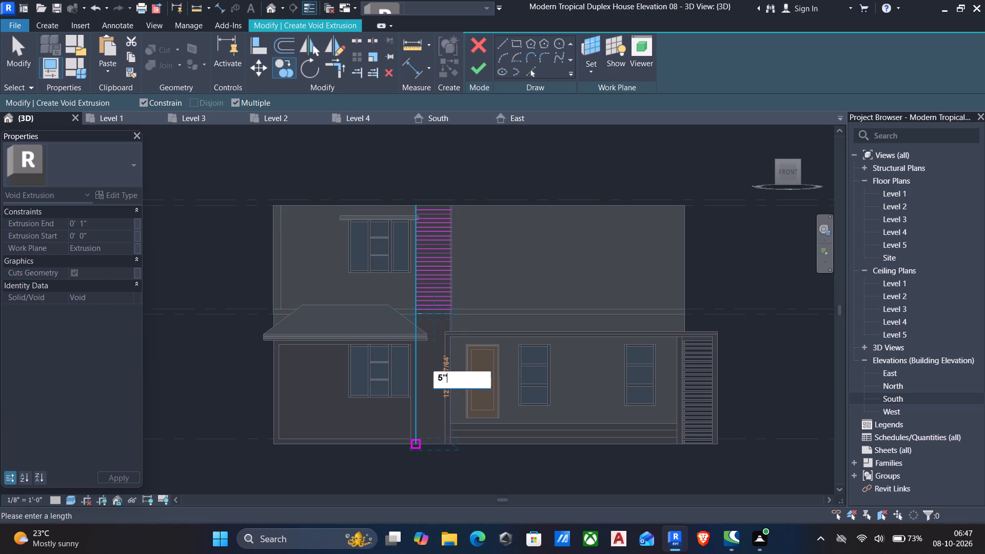
{"action": "key", "text": "Return"}
{"action": "type", "text": "5\""}
{"action": "key", "text": "Return"}
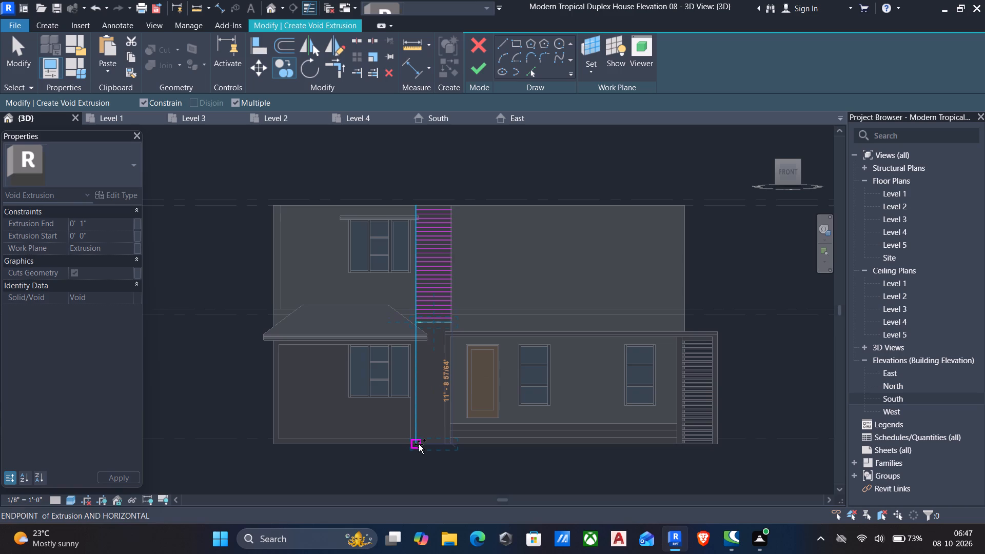
{"action": "type", "text": "5\"+"}
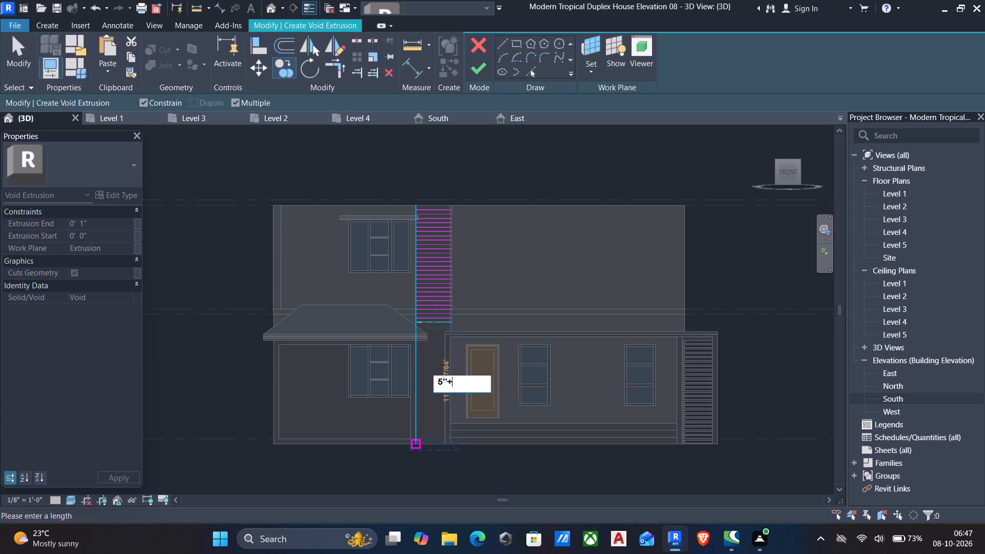
{"action": "key", "text": "BackSpace"}
{"action": "key", "text": "Return"}
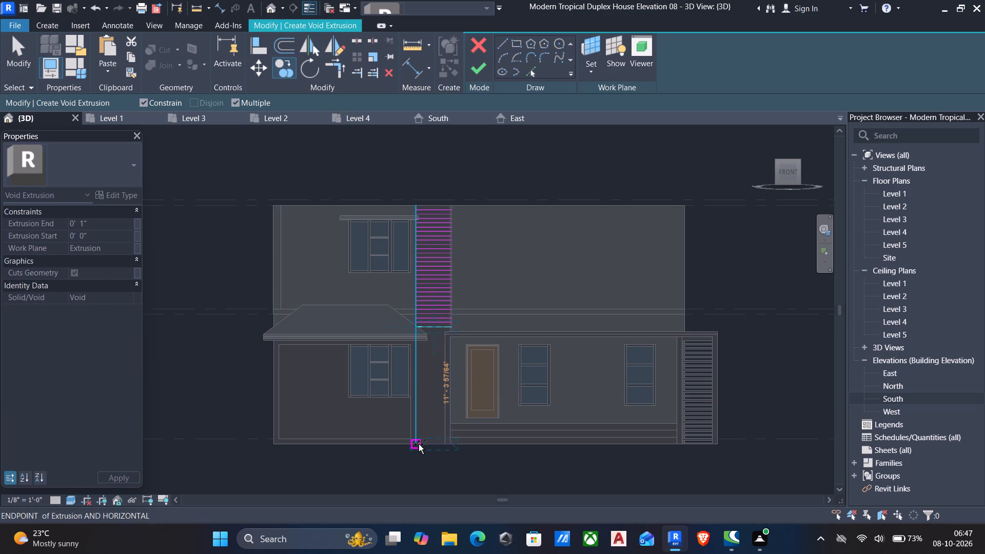
{"action": "type", "text": "5\""}
{"action": "key", "text": "Return"}
Add six more groove rectangle copies at 5" spacing, from the porch roof's edge down past the top of the lower window.
{"action": "type", "text": "5\""}
{"action": "key", "text": "Return"}
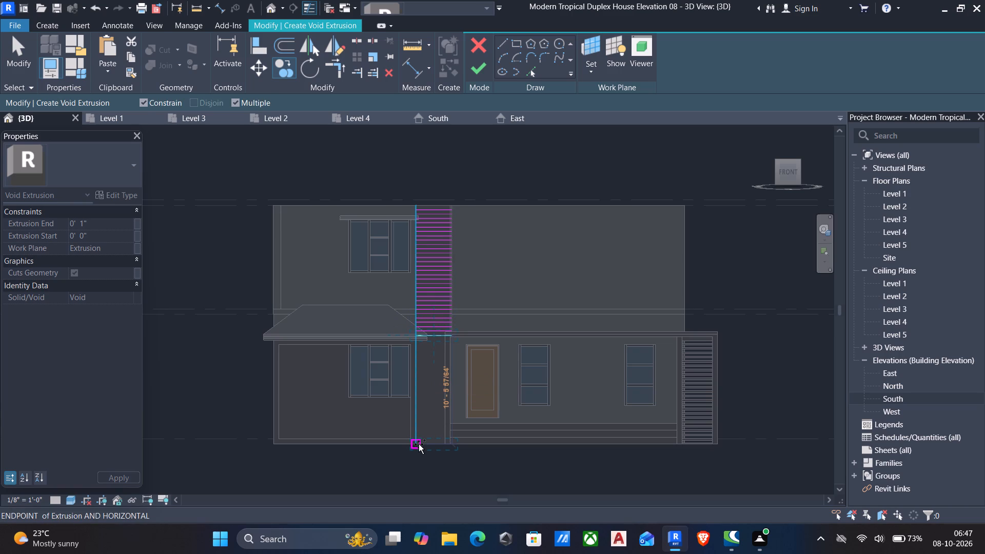
{"action": "type", "text": "5\""}
{"action": "key", "text": "Return"}
{"action": "type", "text": "5\""}
{"action": "key", "text": "Return"}
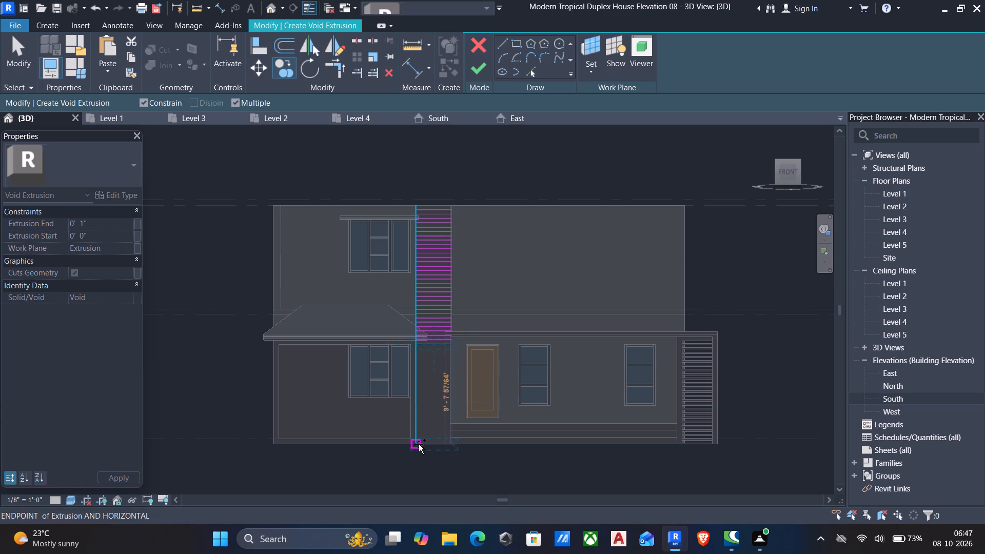
{"action": "type", "text": "5\""}
{"action": "key", "text": "Return"}
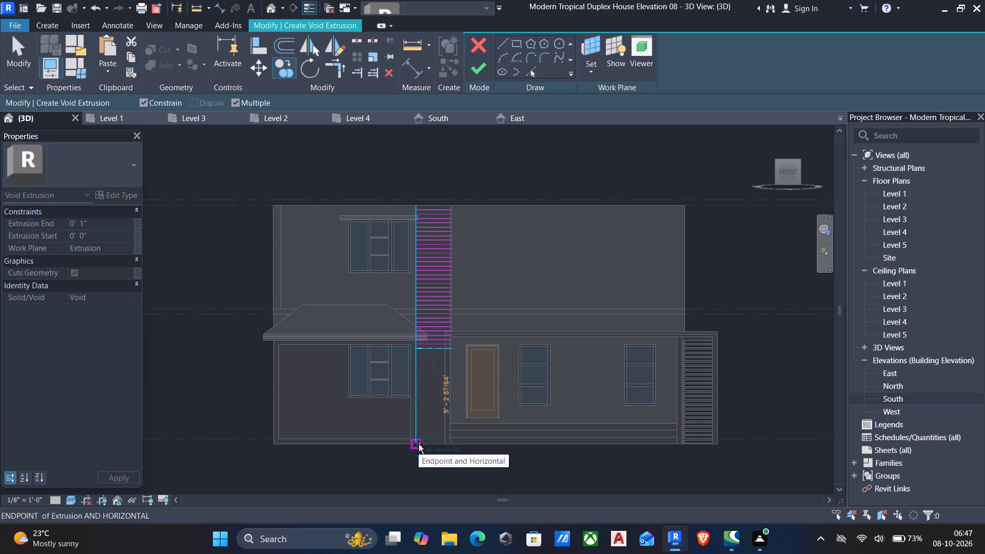
{"action": "type", "text": "5\""}
{"action": "key", "text": "Return"}
{"action": "type", "text": "5\""}
{"action": "key", "text": "Return"}
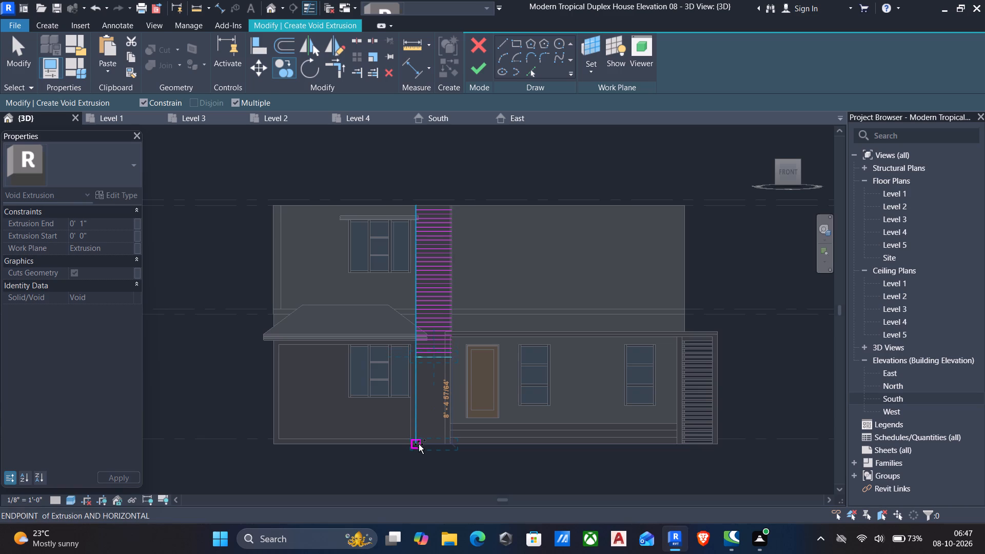
Continue the grooves down the strip beside the lower window with six more rectangle copies at 5" spacing.
{"action": "type", "text": "5\""}
{"action": "key", "text": "Return"}
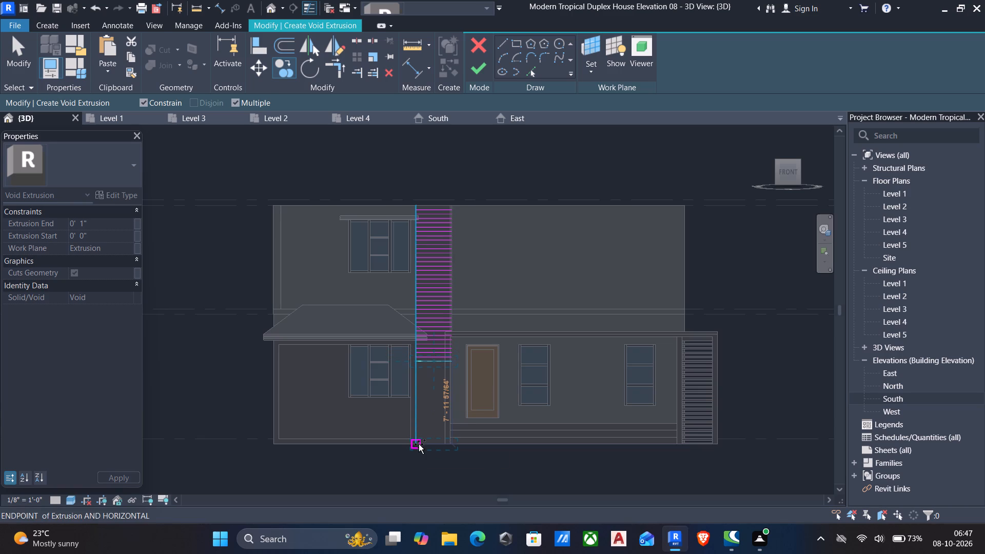
{"action": "type", "text": "5\""}
{"action": "key", "text": "Return"}
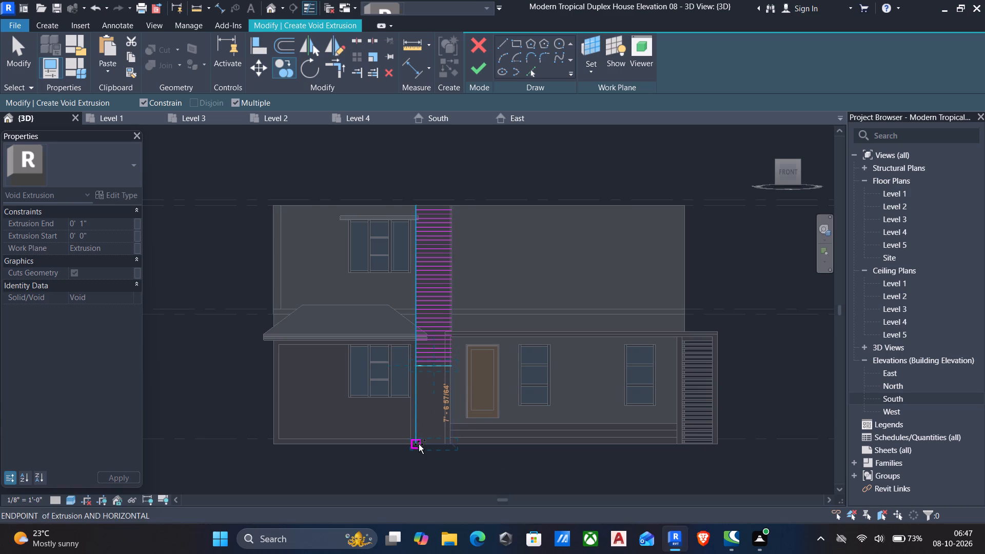
{"action": "type", "text": "5\""}
{"action": "key", "text": "Return"}
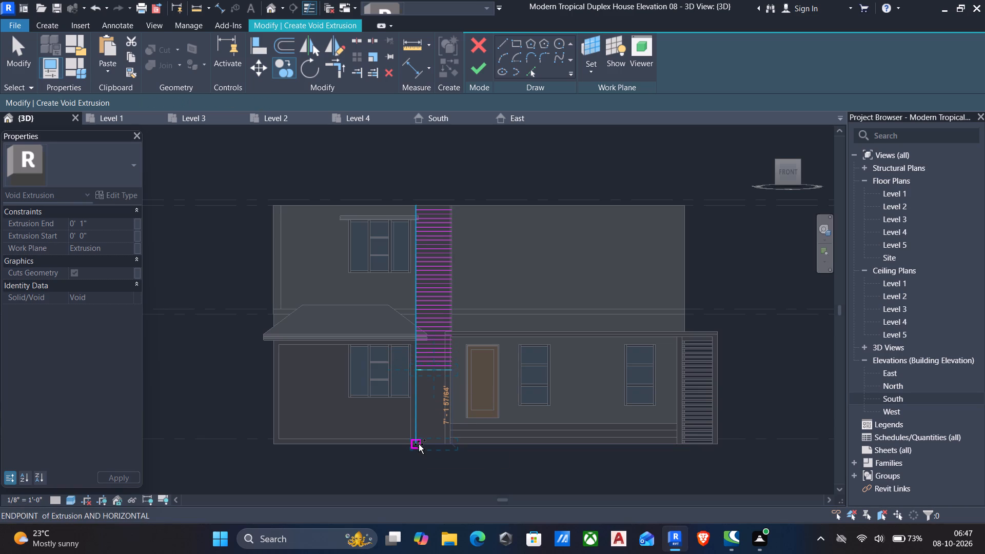
{"action": "type", "text": "5\""}
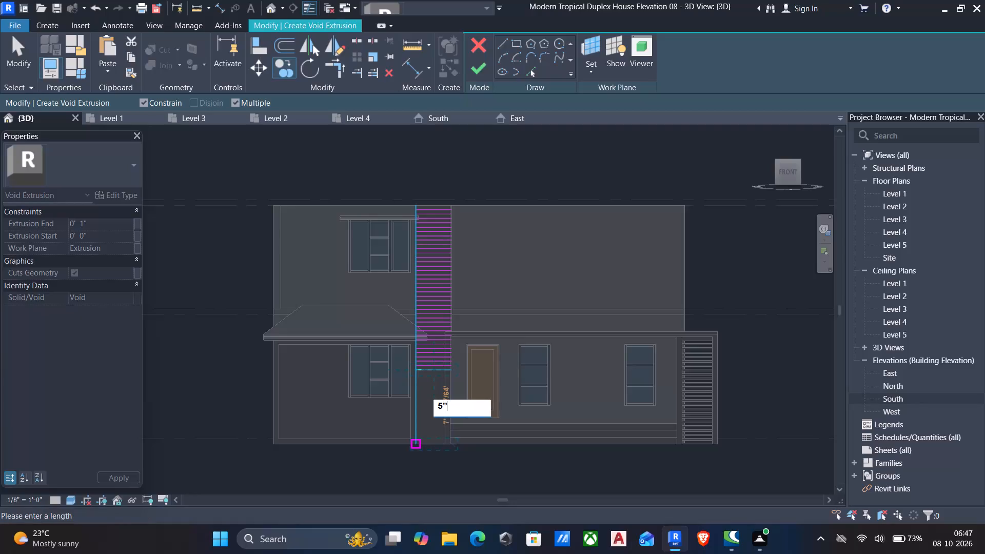
{"action": "key", "text": "Return"}
{"action": "type", "text": "5\""}
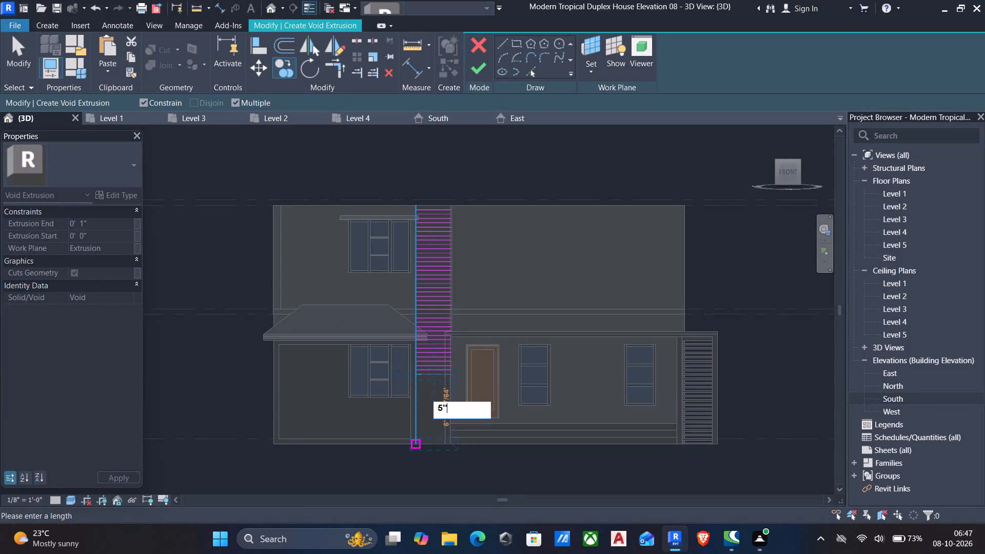
{"action": "key", "text": "Return"}
{"action": "type", "text": "5\""}
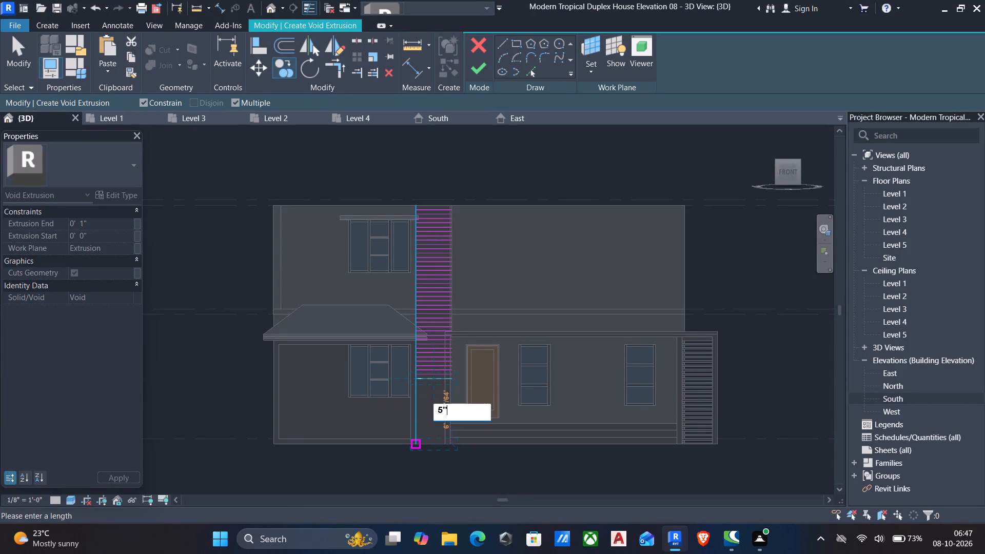
{"action": "key", "text": "Return"}
Place five further groove rectangle copies, each 5" below the last, down to just under the lower window's sill.
{"action": "type", "text": "5\""}
{"action": "key", "text": "Return"}
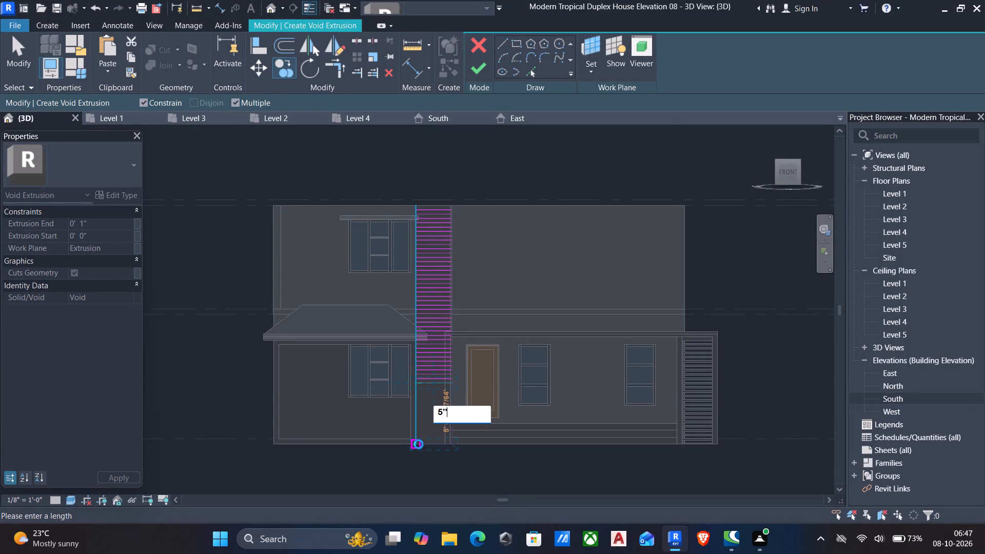
{"action": "type", "text": "5\""}
{"action": "key", "text": "Return"}
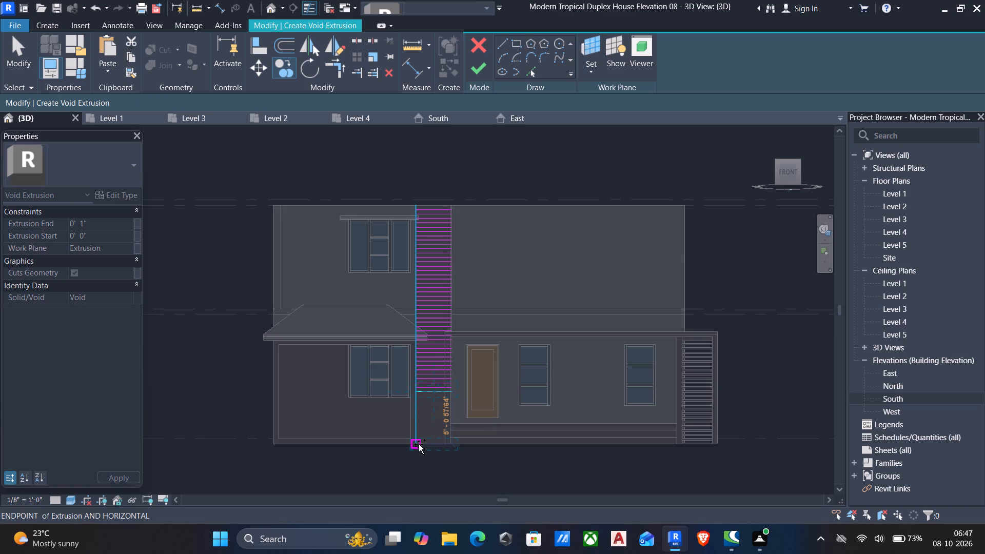
{"action": "type", "text": "5\""}
{"action": "key", "text": "Return"}
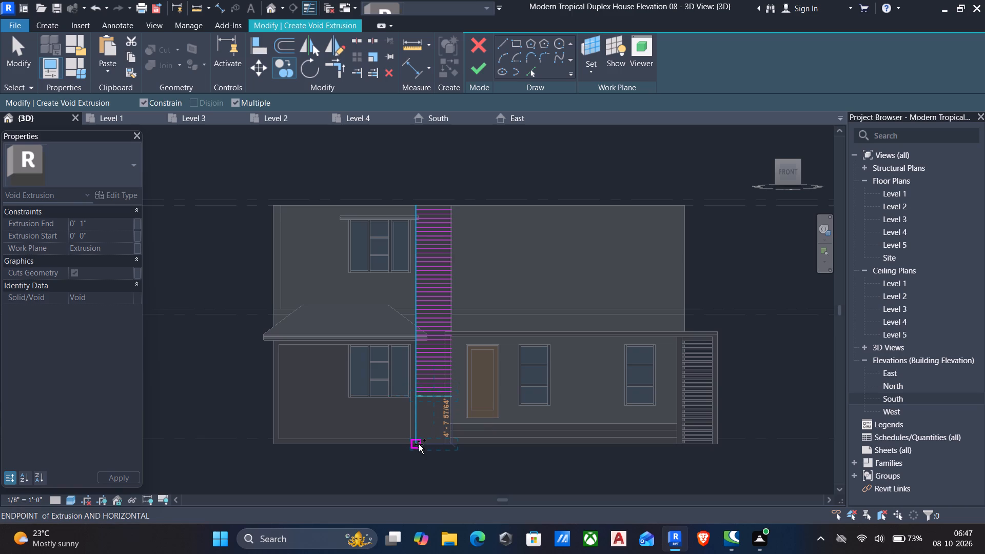
{"action": "type", "text": "5\""}
{"action": "key", "text": "Return"}
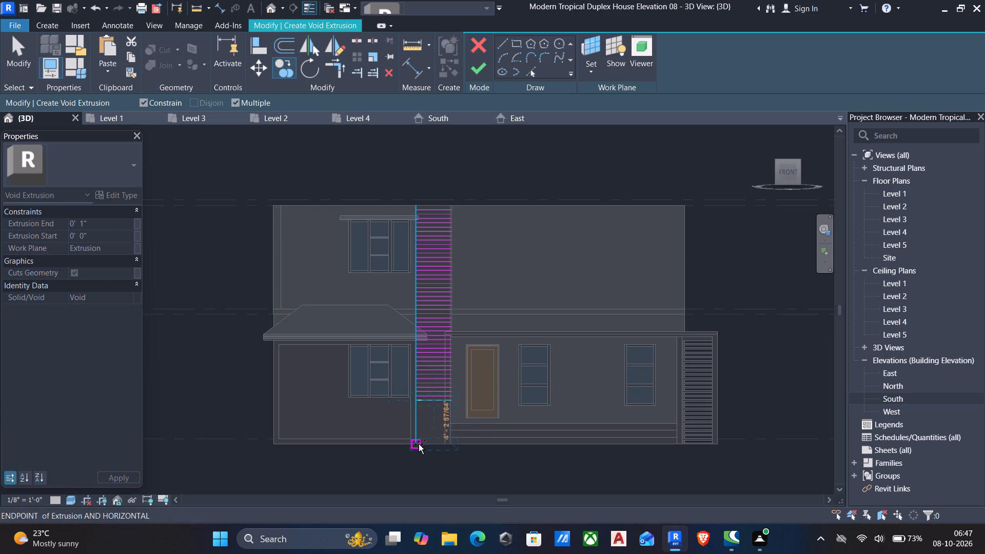
{"action": "type", "text": "5\""}
{"action": "key", "text": "Return"}
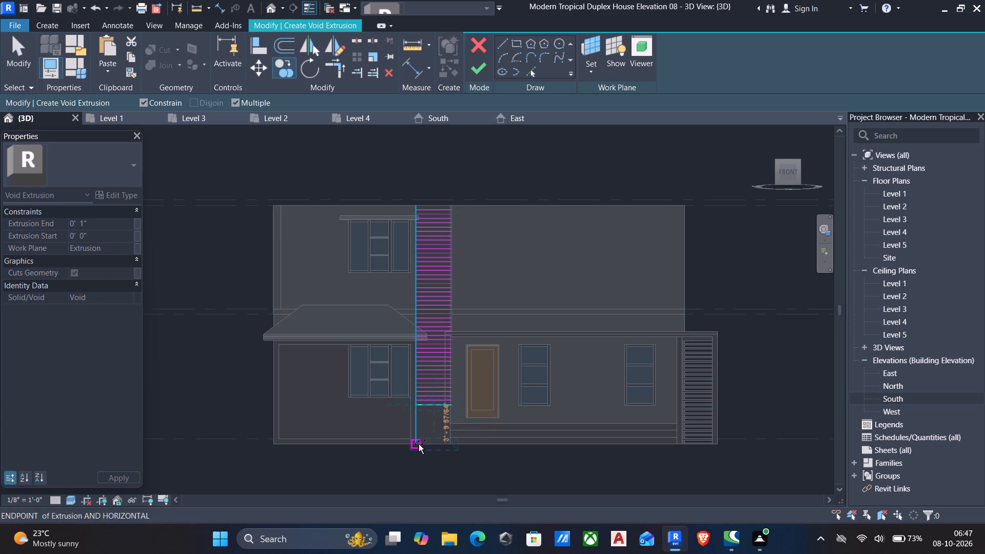
Add five more groove rectangle copies at 5" spacing, down to about the porch floor line.
{"action": "type", "text": "5\""}
{"action": "key", "text": "Return"}
{"action": "type", "text": "5\""}
{"action": "key", "text": "Return"}
{"action": "type", "text": "5\""}
{"action": "key", "text": "Return"}
{"action": "type", "text": "5\""}
{"action": "key", "text": "Return"}
{"action": "type", "text": "5\""}
{"action": "key", "text": "Return"}
Finish the groove row with four last rectangle copies at 5" spacing, reaching the strip's base, and end the Copy command.
{"action": "type", "text": "5\""}
{"action": "key", "text": "Return"}
{"action": "type", "text": "5\""}
{"action": "key", "text": "Return"}
{"action": "type", "text": "5\""}
{"action": "key", "text": "Return"}
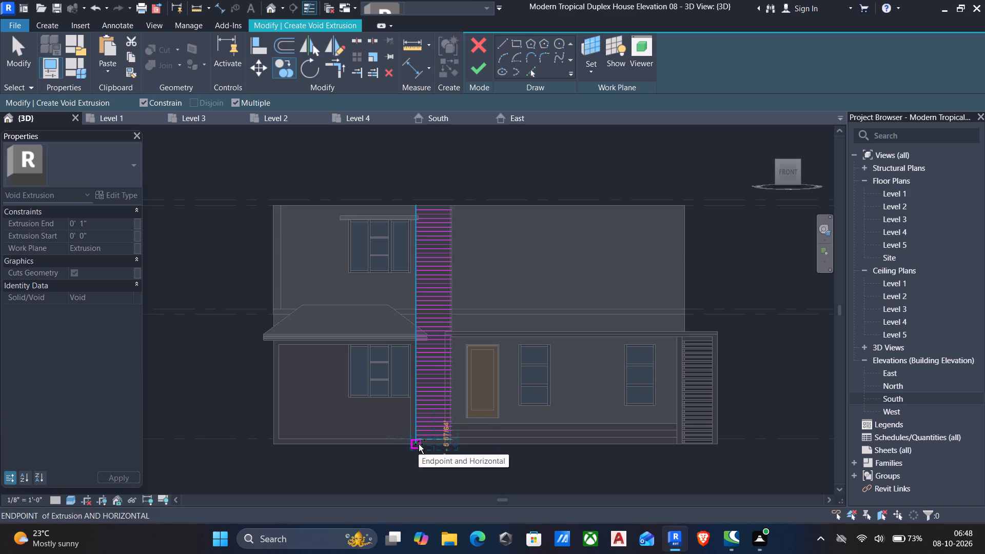
{"action": "type", "text": "5\""}
{"action": "key", "text": "Return"}
{"action": "scroll", "coordinate": [419, 444], "scroll_direction": "up", "scroll_amount": 3}
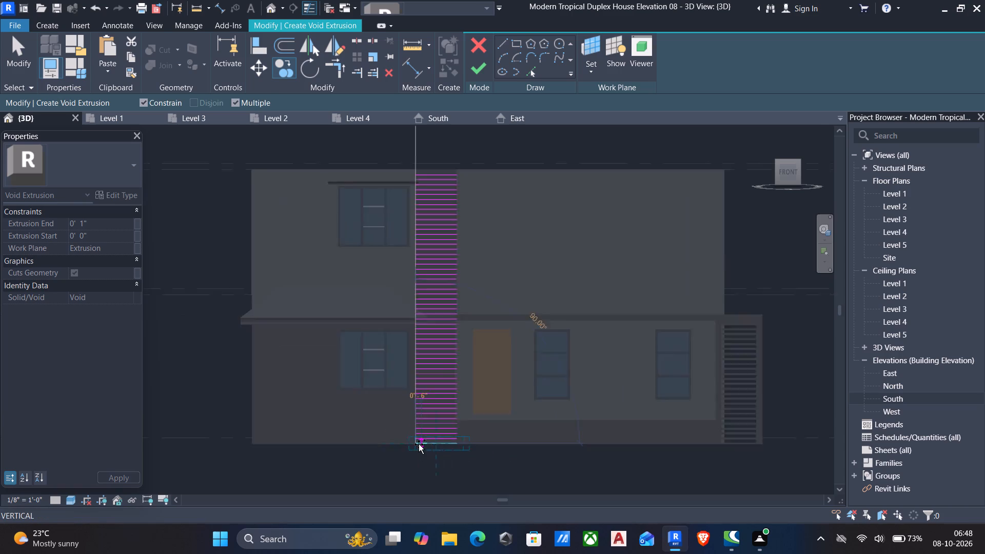
{"action": "scroll", "coordinate": [419, 444], "scroll_direction": "up", "scroll_amount": 2}
{"action": "key", "text": "Escape"}
{"action": "key", "text": "Escape"}
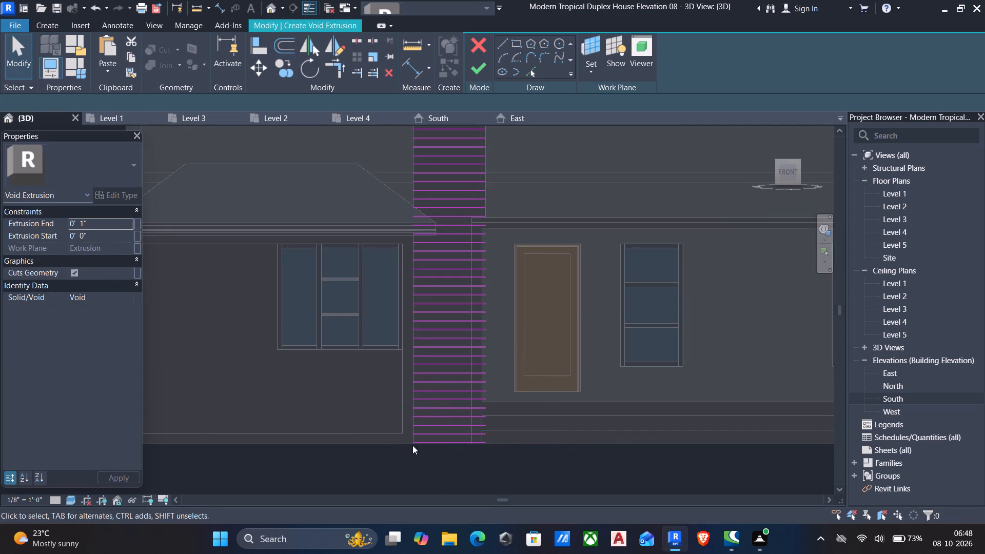
Delete the lowest groove rectangle, lying on the base line of the strip.
{"action": "scroll", "coordinate": [397, 439], "scroll_direction": "up", "scroll_amount": 3}
{"action": "left_click_drag", "start_coordinate": [397, 439], "coordinate": [561, 483]}
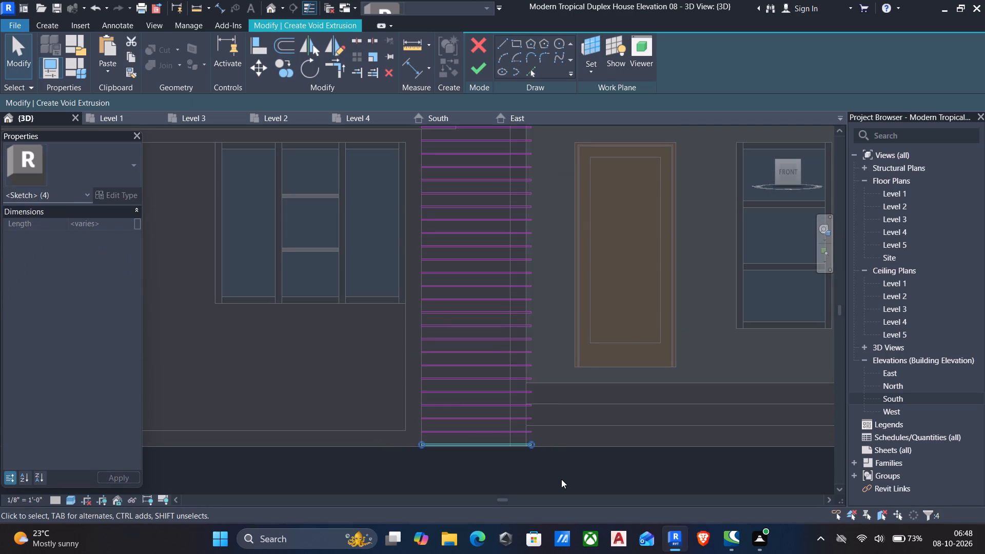
{"action": "key", "text": "Delete"}
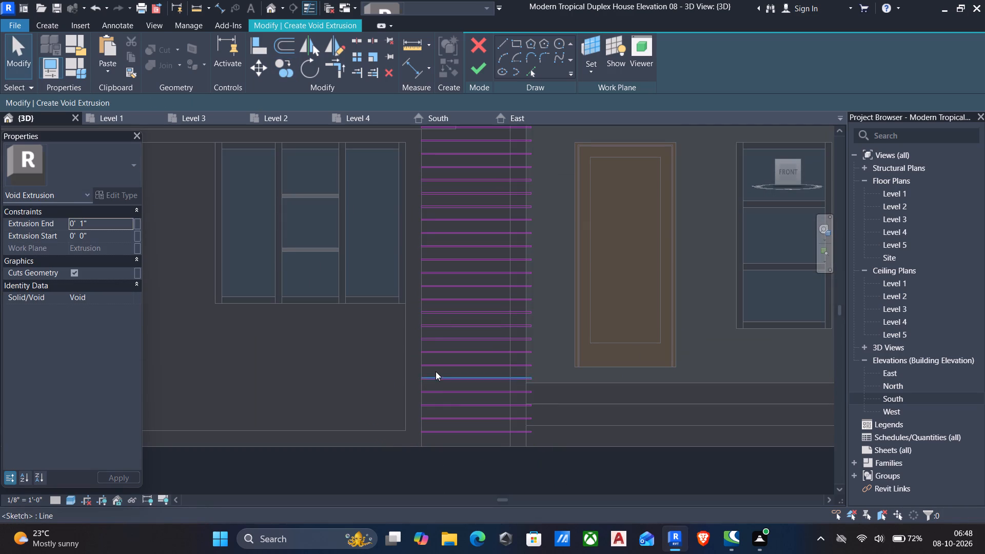
Delete the topmost groove rectangle at the upper end of the strip.
{"action": "scroll", "coordinate": [436, 371], "scroll_direction": "down", "scroll_amount": 6}
{"action": "middle_click_drag", "start_coordinate": [438, 428], "coordinate": [429, 469]}
{"action": "scroll", "coordinate": [429, 469], "scroll_direction": "up", "scroll_amount": 1}
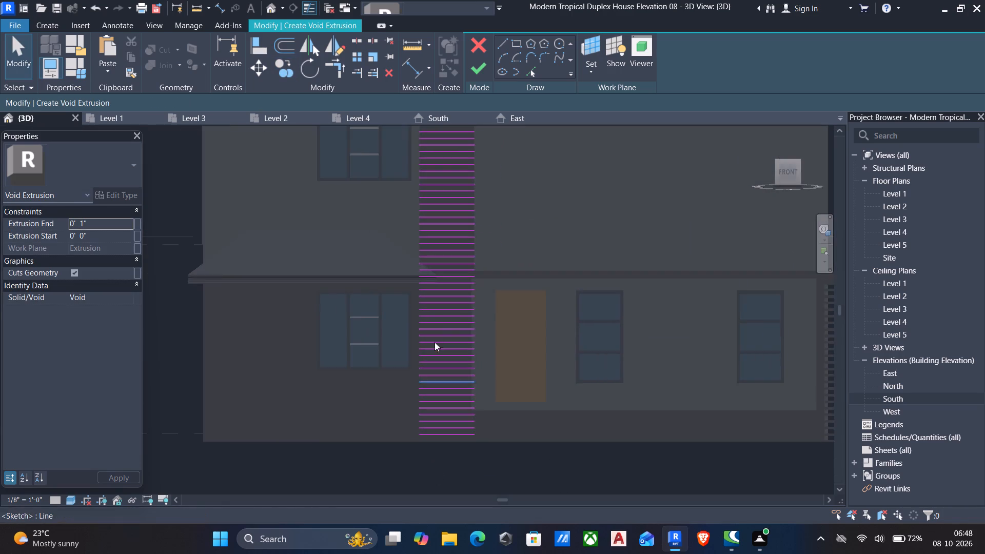
{"action": "scroll", "coordinate": [434, 323], "scroll_direction": "down", "scroll_amount": 4}
{"action": "middle_click_drag", "start_coordinate": [435, 320], "coordinate": [427, 418]}
{"action": "scroll", "coordinate": [399, 237], "scroll_direction": "up", "scroll_amount": 5}
{"action": "scroll", "coordinate": [423, 368], "scroll_direction": "up", "scroll_amount": 5}
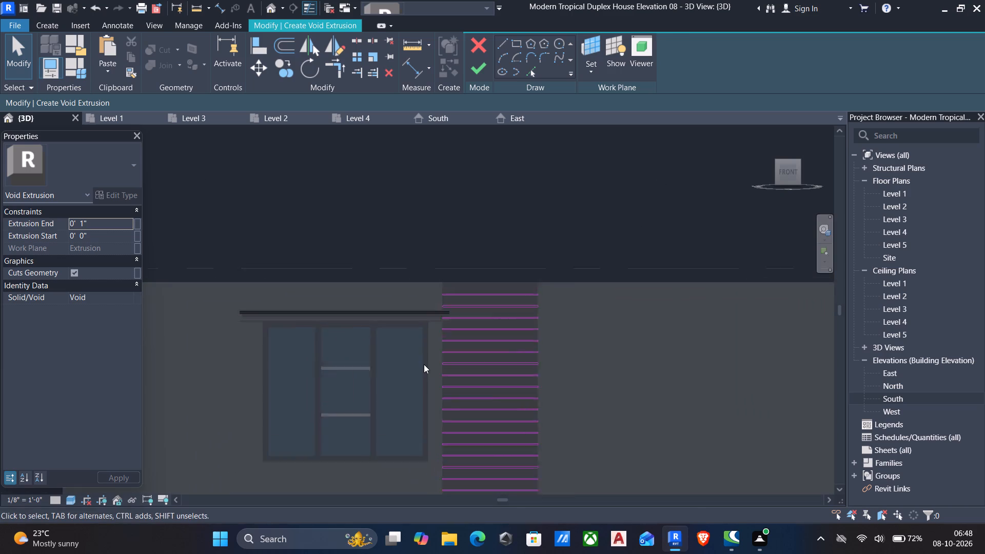
{"action": "middle_click_drag", "start_coordinate": [424, 365], "coordinate": [312, 302]}
{"action": "scroll", "coordinate": [350, 200], "scroll_direction": "up", "scroll_amount": 3}
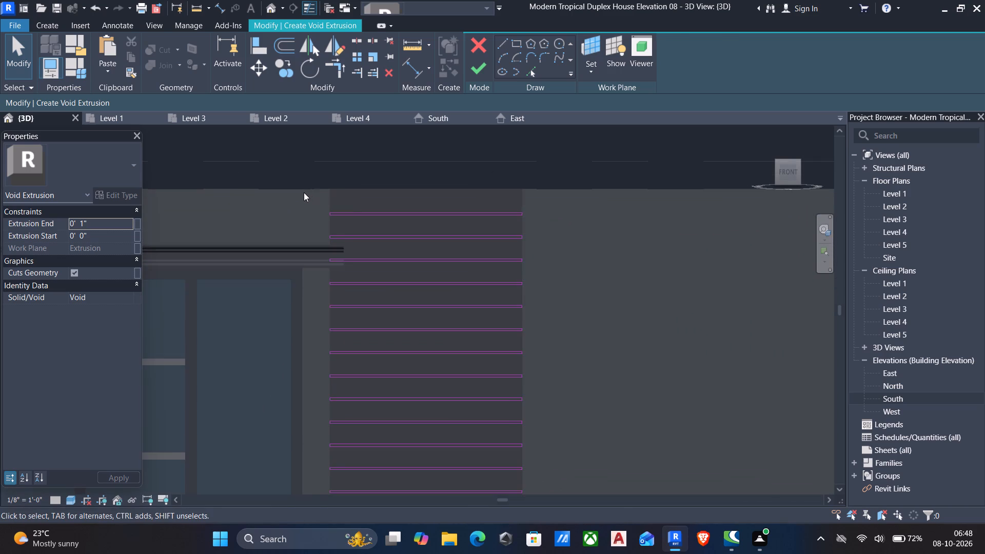
{"action": "left_click_drag", "start_coordinate": [304, 192], "coordinate": [563, 228]}
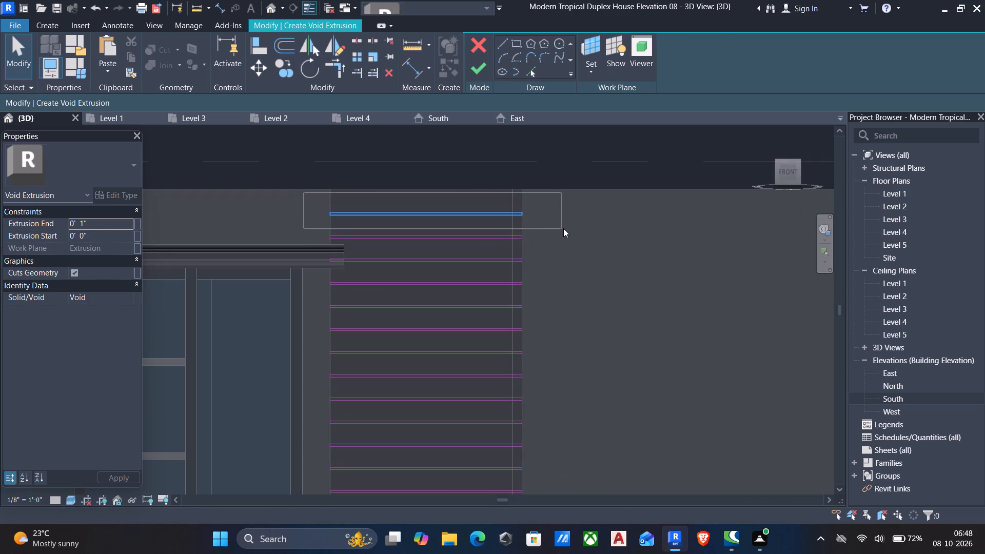
{"action": "left_click_drag", "start_coordinate": [563, 228], "coordinate": [564, 228]}
{"action": "key", "text": "Delete"}
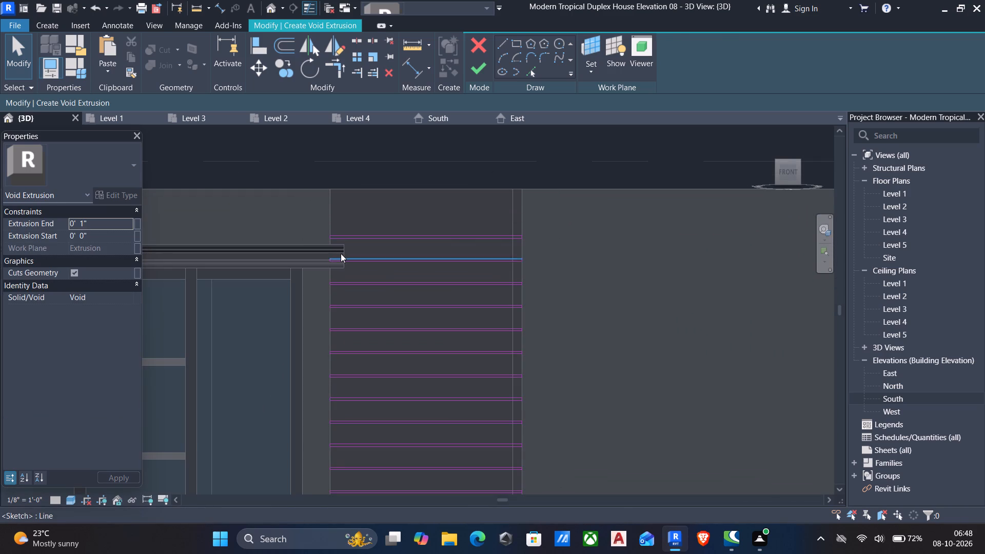
Thin the grooves near the upper window's head by deleting two pairs of rectangles, keeping one rectangle above and between the pairs.
{"action": "left_click_drag", "start_coordinate": [321, 250], "coordinate": [540, 287]}
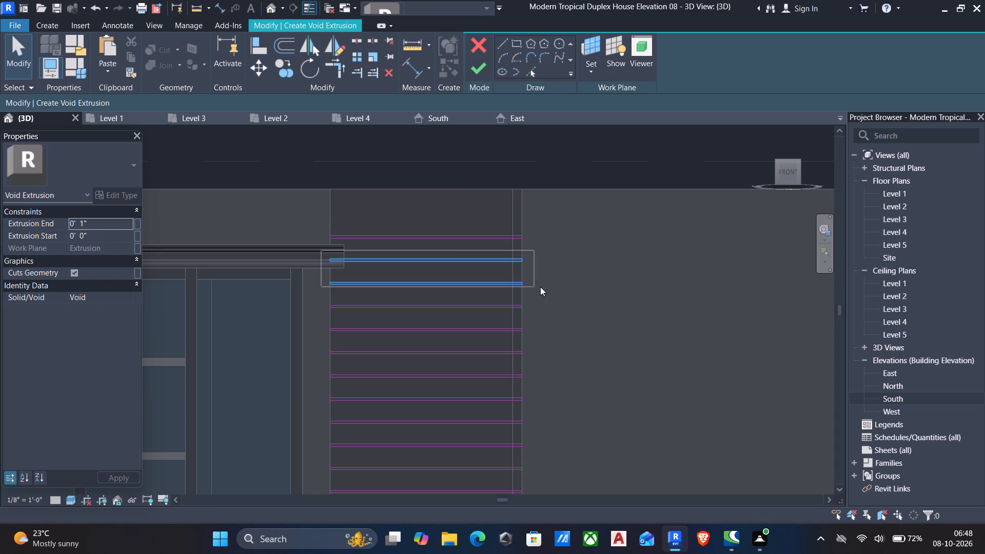
{"action": "left_click_drag", "start_coordinate": [540, 287], "coordinate": [552, 295]}
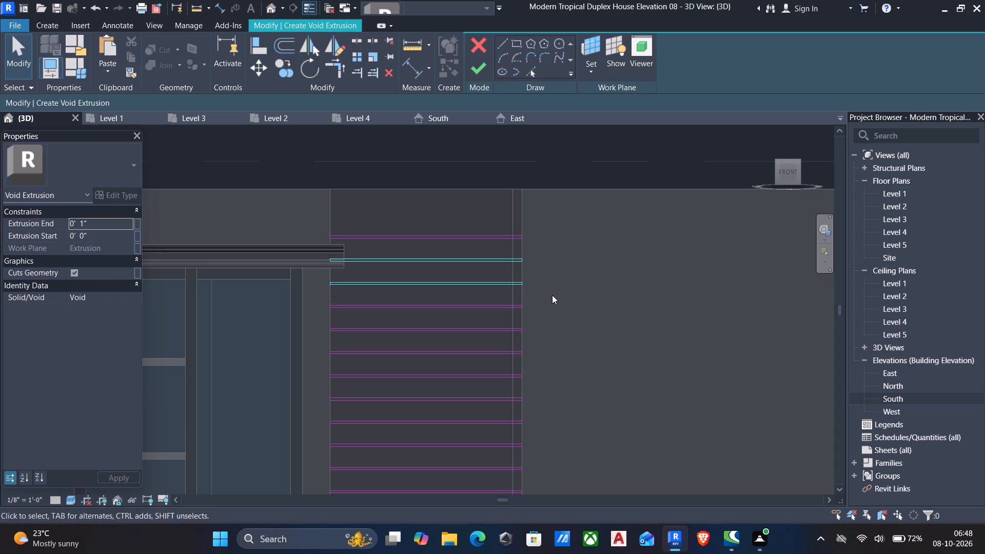
{"action": "key", "text": "Delete"}
{"action": "scroll", "coordinate": [531, 305], "scroll_direction": "down", "scroll_amount": 4}
{"action": "middle_click_drag", "start_coordinate": [527, 310], "coordinate": [525, 294]}
{"action": "scroll", "coordinate": [442, 305], "scroll_direction": "up", "scroll_amount": 3}
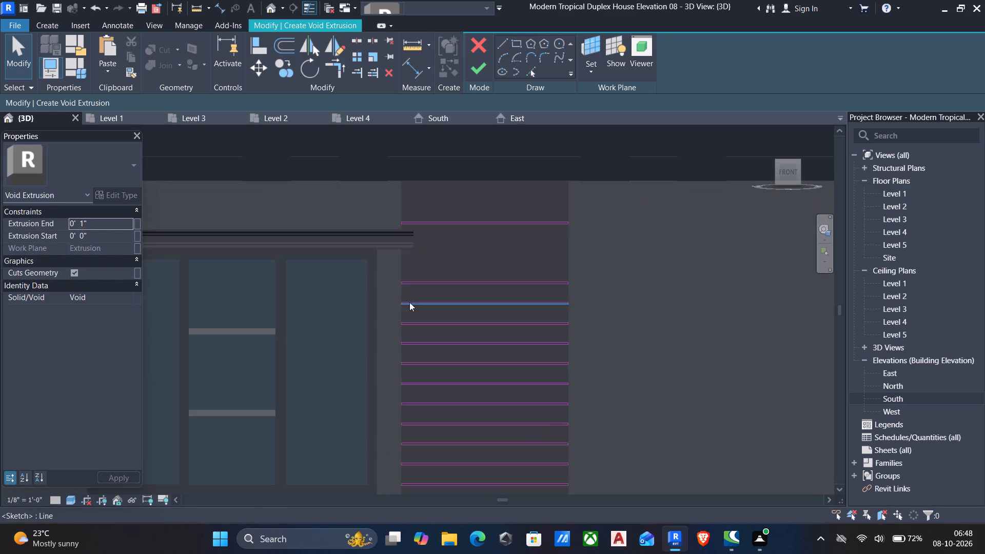
{"action": "left_click_drag", "start_coordinate": [383, 297], "coordinate": [604, 335]}
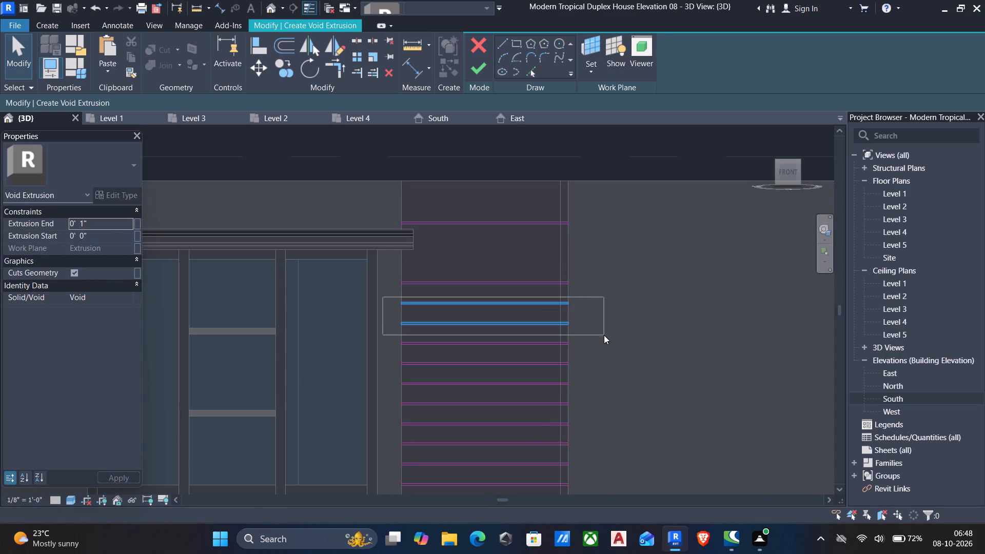
{"action": "left_click_drag", "start_coordinate": [604, 335], "coordinate": [604, 334]}
{"action": "key", "text": "Delete"}
Delete the next two pairs of groove rectangles beside the upper window, keeping only every third rectangle.
{"action": "scroll", "coordinate": [606, 344], "scroll_direction": "down", "scroll_amount": 4}
{"action": "middle_click_drag", "start_coordinate": [606, 350], "coordinate": [598, 313]}
{"action": "scroll", "coordinate": [527, 319], "scroll_direction": "up", "scroll_amount": 4}
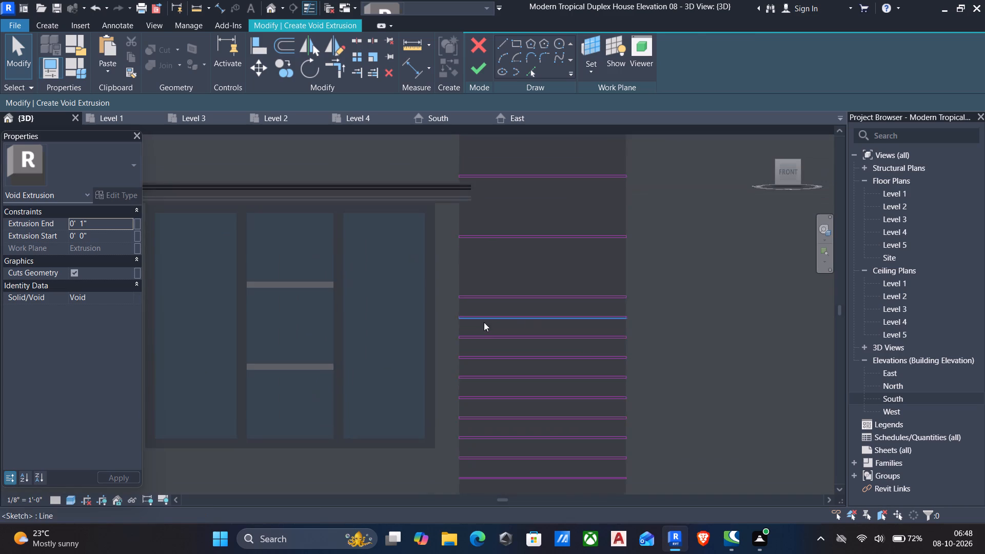
{"action": "left_click_drag", "start_coordinate": [434, 312], "coordinate": [643, 351]}
{"action": "key", "text": "Delete"}
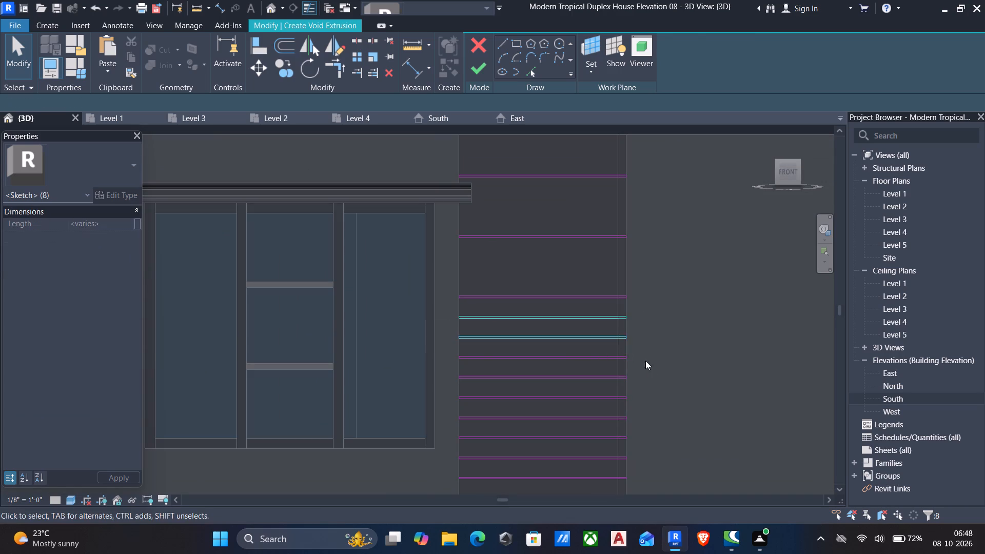
{"action": "scroll", "coordinate": [647, 367], "scroll_direction": "down", "scroll_amount": 5}
{"action": "middle_click_drag", "start_coordinate": [652, 375], "coordinate": [641, 312]}
{"action": "scroll", "coordinate": [606, 325], "scroll_direction": "up", "scroll_amount": 5}
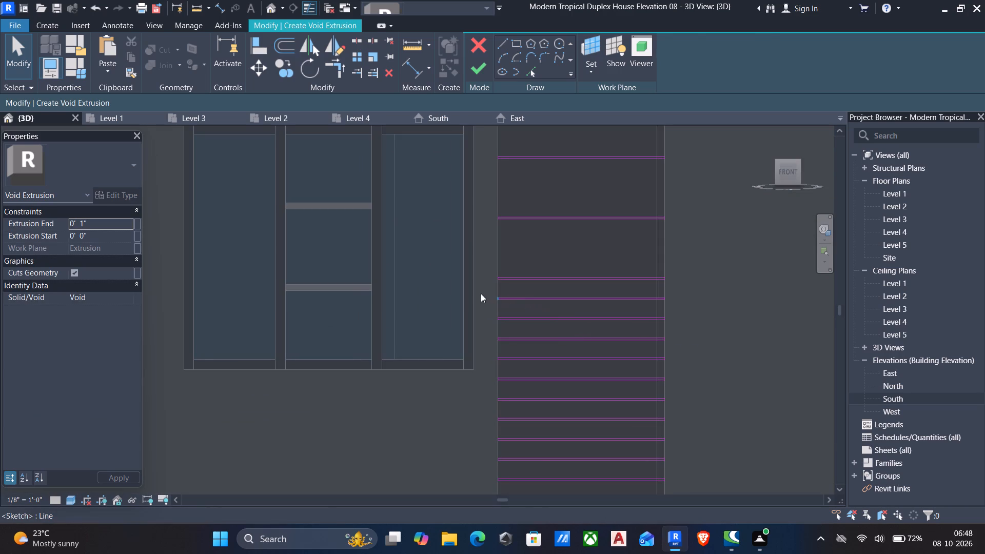
{"action": "left_click_drag", "start_coordinate": [481, 292], "coordinate": [720, 329]}
{"action": "key", "text": "Delete"}
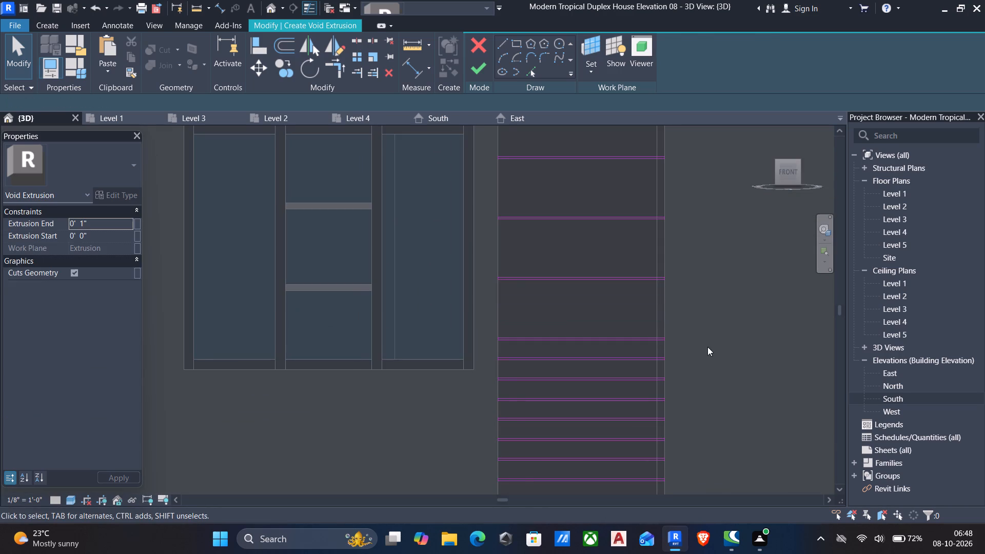
Delete two pairs of groove rectangles at and just below the upper window's sill, keeping one rectangle between the pairs.
{"action": "scroll", "coordinate": [710, 344], "scroll_direction": "down", "scroll_amount": 4}
{"action": "middle_click_drag", "start_coordinate": [697, 345], "coordinate": [603, 251]}
{"action": "scroll", "coordinate": [540, 272], "scroll_direction": "up", "scroll_amount": 5}
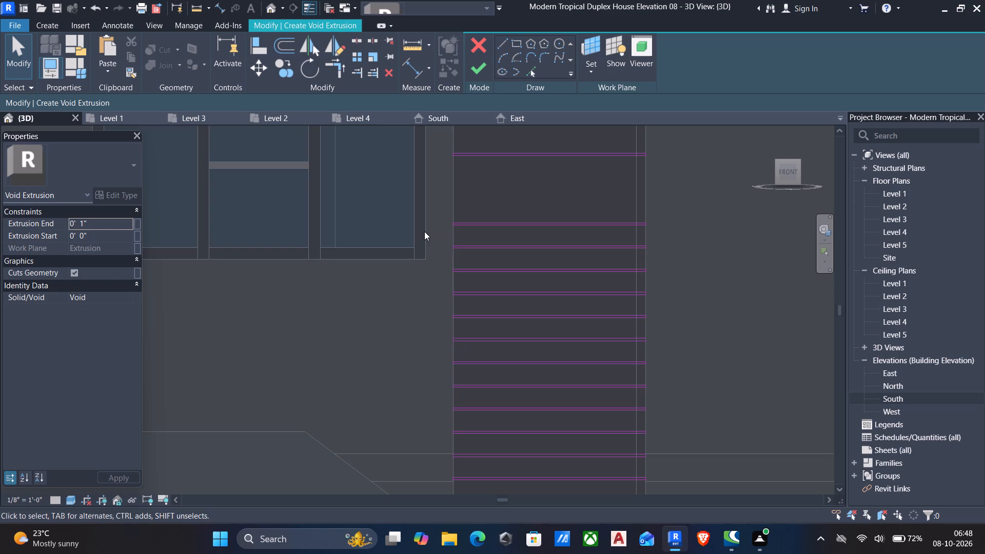
{"action": "left_click_drag", "start_coordinate": [424, 231], "coordinate": [704, 287]}
{"action": "key", "text": "Delete"}
{"action": "left_click_drag", "start_coordinate": [431, 308], "coordinate": [539, 337]}
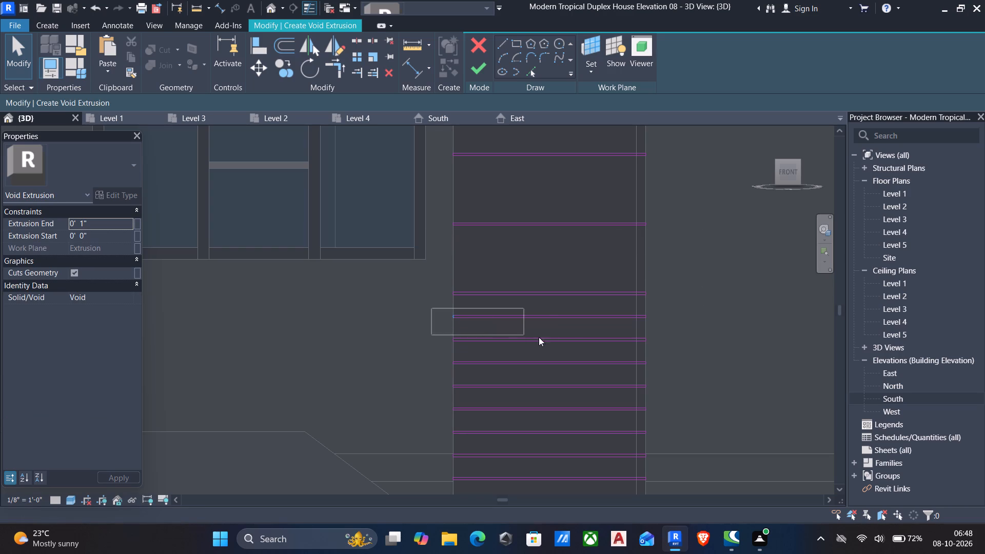
{"action": "left_click_drag", "start_coordinate": [539, 337], "coordinate": [722, 354]}
{"action": "key", "text": "Delete"}
Delete the next two pairs of groove rectangles between the upper window and the lower roof, keeping every third rectangle.
{"action": "scroll", "coordinate": [706, 363], "scroll_direction": "down", "scroll_amount": 5}
{"action": "middle_click_drag", "start_coordinate": [695, 369], "coordinate": [692, 361]}
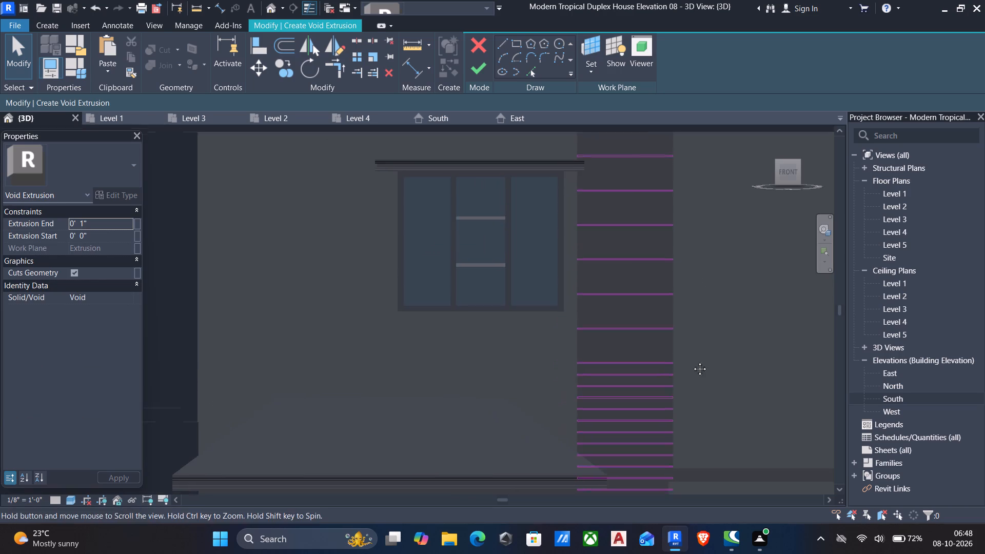
{"action": "middle_click_drag", "start_coordinate": [692, 361], "coordinate": [678, 334]}
{"action": "scroll", "coordinate": [613, 349], "scroll_direction": "up", "scroll_amount": 5}
{"action": "left_click_drag", "start_coordinate": [485, 319], "coordinate": [679, 366]}
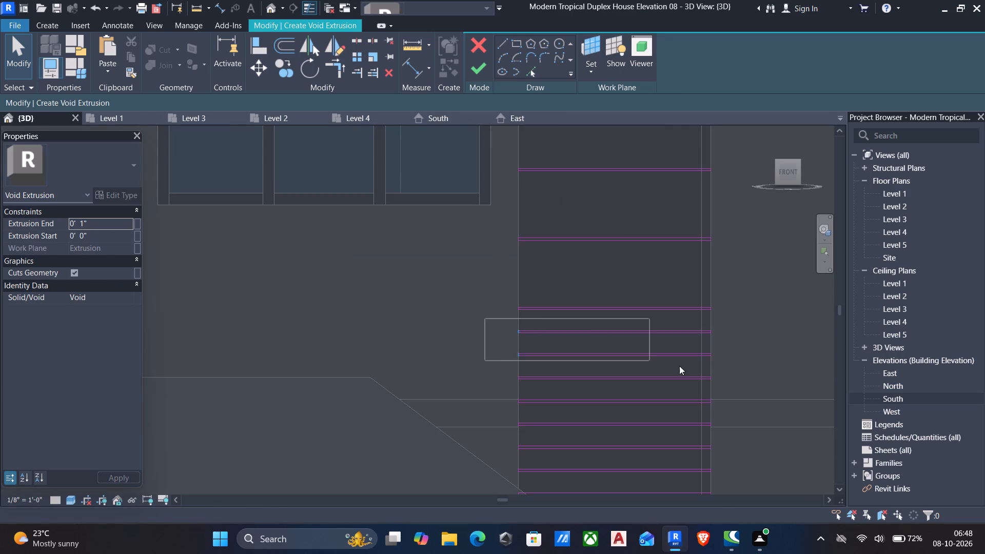
{"action": "left_click_drag", "start_coordinate": [679, 366], "coordinate": [853, 365]}
{"action": "key", "text": "Delete"}
{"action": "scroll", "coordinate": [821, 390], "scroll_direction": "down", "scroll_amount": 5}
{"action": "middle_click_drag", "start_coordinate": [811, 402], "coordinate": [686, 330]}
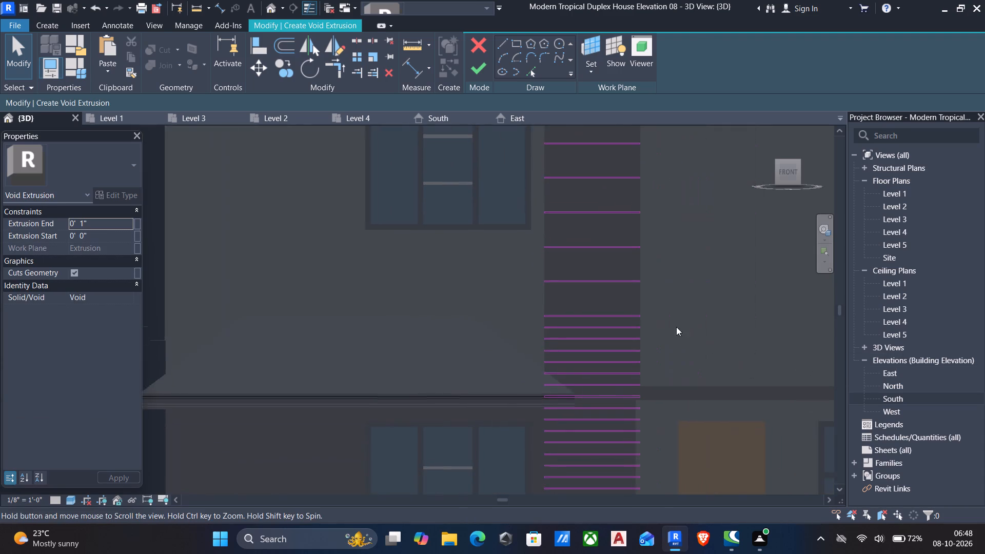
{"action": "scroll", "coordinate": [655, 325], "scroll_direction": "up", "scroll_amount": 6}
{"action": "left_click_drag", "start_coordinate": [380, 309], "coordinate": [728, 365]}
{"action": "key", "text": "Delete"}
Delete two pairs of groove rectangles beside the lower roof's slope and eave, keeping one rectangle between the pairs.
{"action": "scroll", "coordinate": [649, 386], "scroll_direction": "down", "scroll_amount": 5}
{"action": "middle_click_drag", "start_coordinate": [640, 390], "coordinate": [637, 370]}
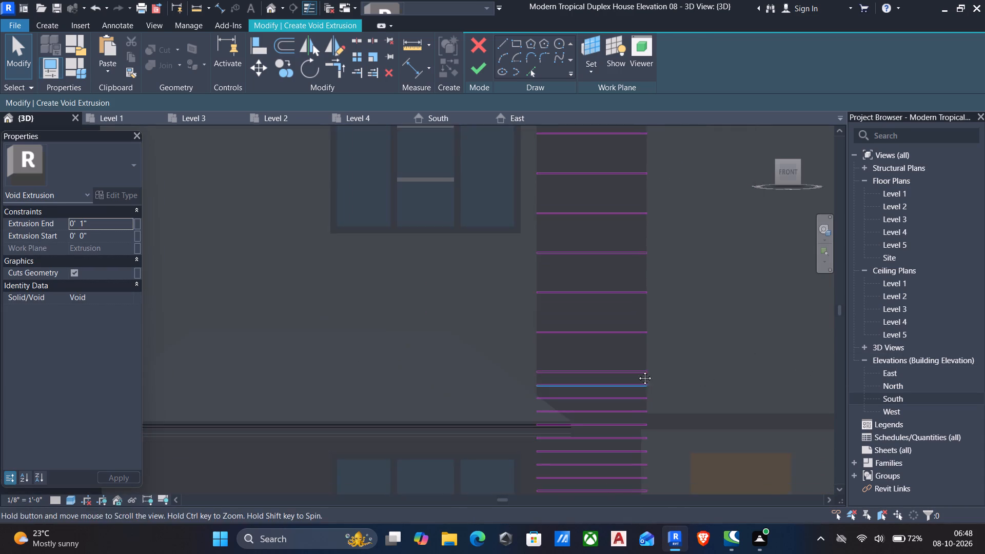
{"action": "middle_click_drag", "start_coordinate": [637, 370], "coordinate": [634, 365]}
{"action": "scroll", "coordinate": [605, 372], "scroll_direction": "up", "scroll_amount": 5}
{"action": "left_click_drag", "start_coordinate": [437, 352], "coordinate": [770, 412]}
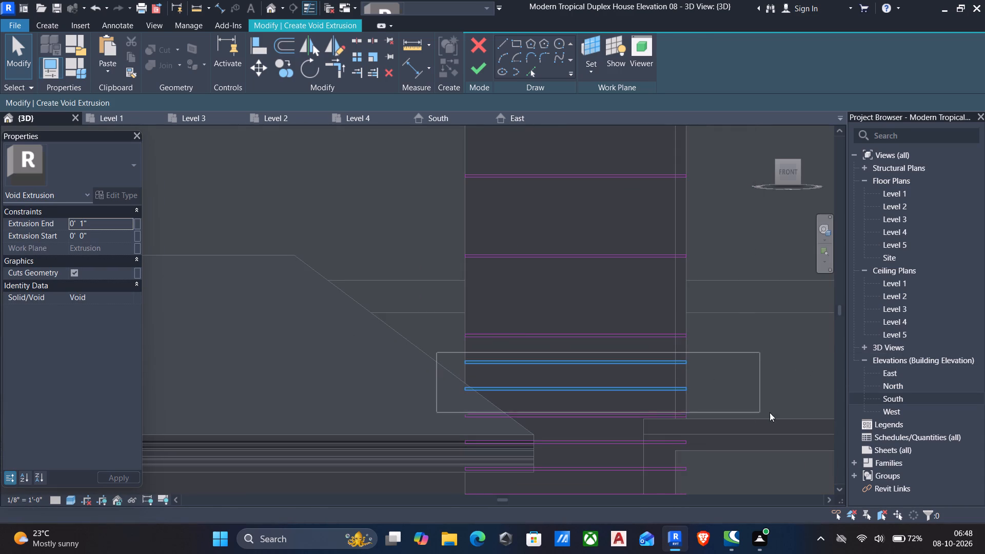
{"action": "left_click_drag", "start_coordinate": [770, 412], "coordinate": [803, 399]}
{"action": "key", "text": "Delete"}
{"action": "scroll", "coordinate": [786, 408], "scroll_direction": "down", "scroll_amount": 5}
{"action": "middle_click_drag", "start_coordinate": [778, 419], "coordinate": [706, 322]}
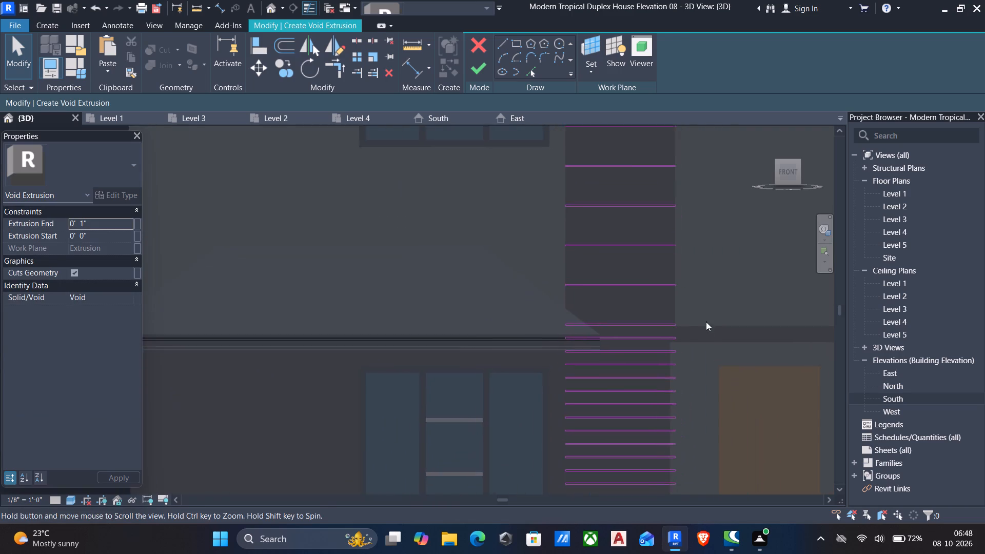
{"action": "middle_click_drag", "start_coordinate": [706, 322], "coordinate": [706, 322]}
{"action": "middle_click", "coordinate": [701, 320]}
{"action": "scroll", "coordinate": [697, 319], "scroll_direction": "up", "scroll_amount": 6}
{"action": "left_click_drag", "start_coordinate": [336, 334], "coordinate": [342, 335]}
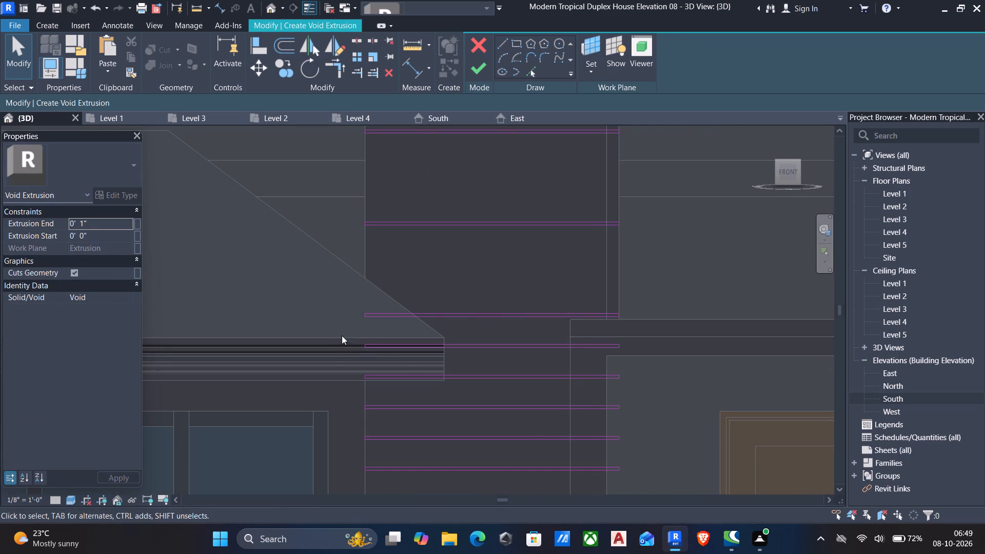
{"action": "left_click_drag", "start_coordinate": [342, 335], "coordinate": [678, 391]}
{"action": "key", "text": "Delete"}
Delete two pairs of groove rectangles below the eave, beside the upper part of the lower window, keeping every third rectangle.
{"action": "scroll", "coordinate": [681, 408], "scroll_direction": "down", "scroll_amount": 3}
{"action": "middle_click_drag", "start_coordinate": [679, 417], "coordinate": [678, 417]}
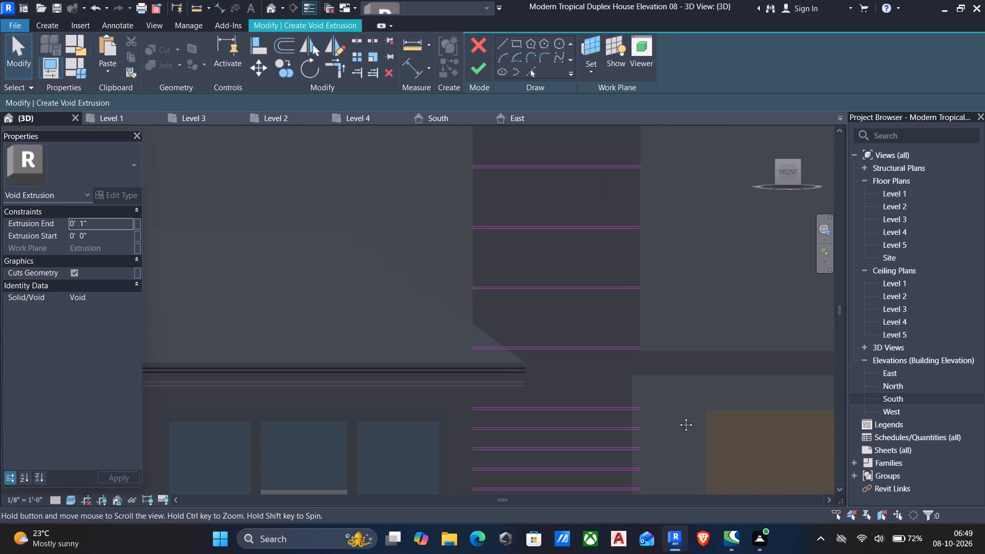
{"action": "middle_click_drag", "start_coordinate": [678, 417], "coordinate": [662, 278]}
{"action": "scroll", "coordinate": [476, 291], "scroll_direction": "up", "scroll_amount": 4}
{"action": "left_click_drag", "start_coordinate": [415, 274], "coordinate": [475, 297]}
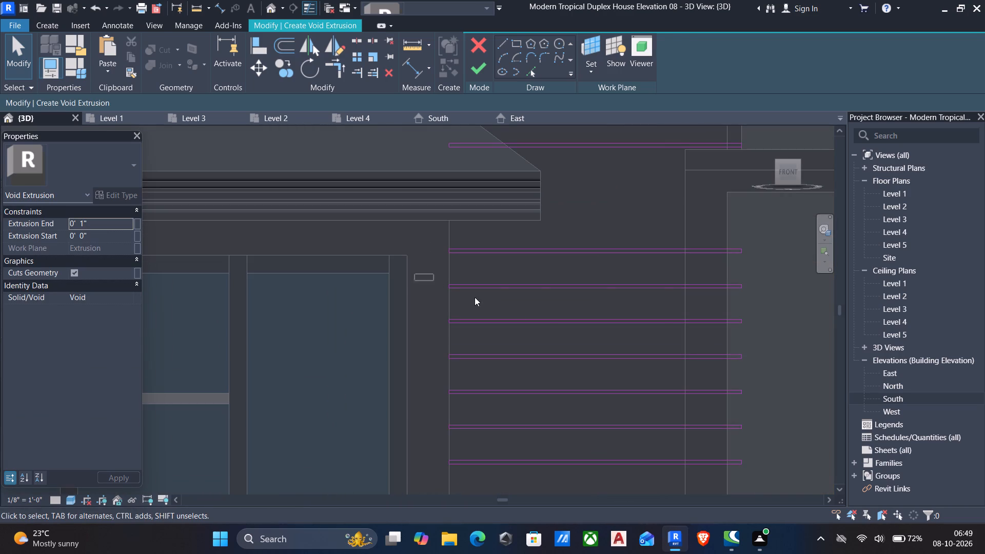
{"action": "left_click_drag", "start_coordinate": [475, 297], "coordinate": [792, 353]}
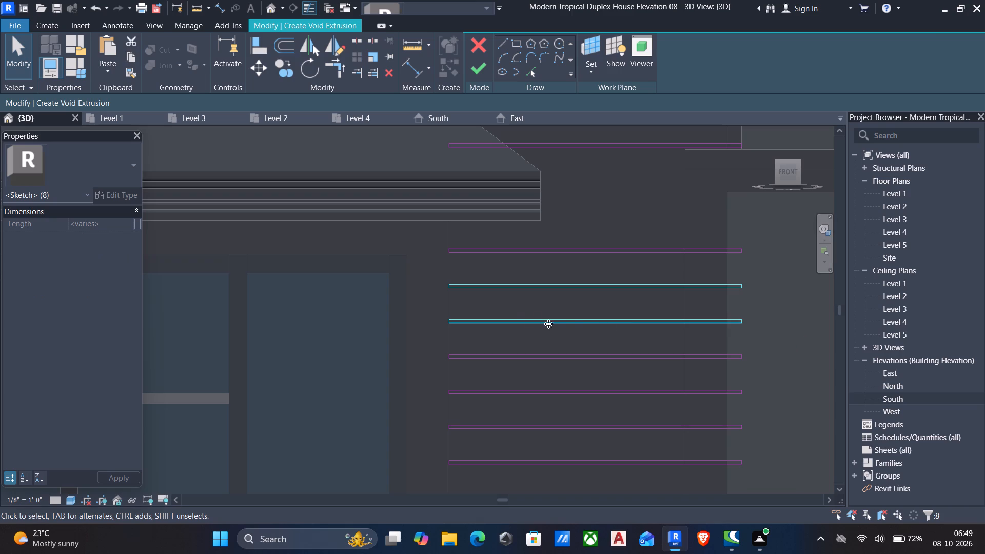
{"action": "key", "text": "Delete"}
{"action": "scroll", "coordinate": [457, 340], "scroll_direction": "down", "scroll_amount": 2}
{"action": "left_click_drag", "start_coordinate": [445, 362], "coordinate": [522, 401]}
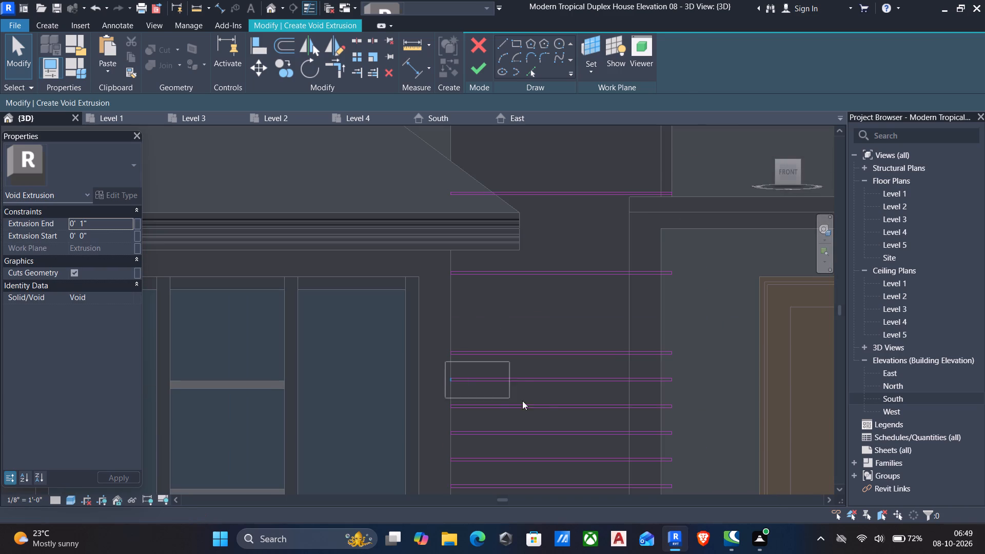
{"action": "left_click_drag", "start_coordinate": [522, 401], "coordinate": [698, 421]}
{"action": "key", "text": "Delete"}
Delete the next two pairs of groove rectangles beside the lower part of the lower window, keeping one rectangle between them.
{"action": "scroll", "coordinate": [699, 427], "scroll_direction": "down", "scroll_amount": 4}
{"action": "middle_click_drag", "start_coordinate": [699, 434], "coordinate": [641, 280]}
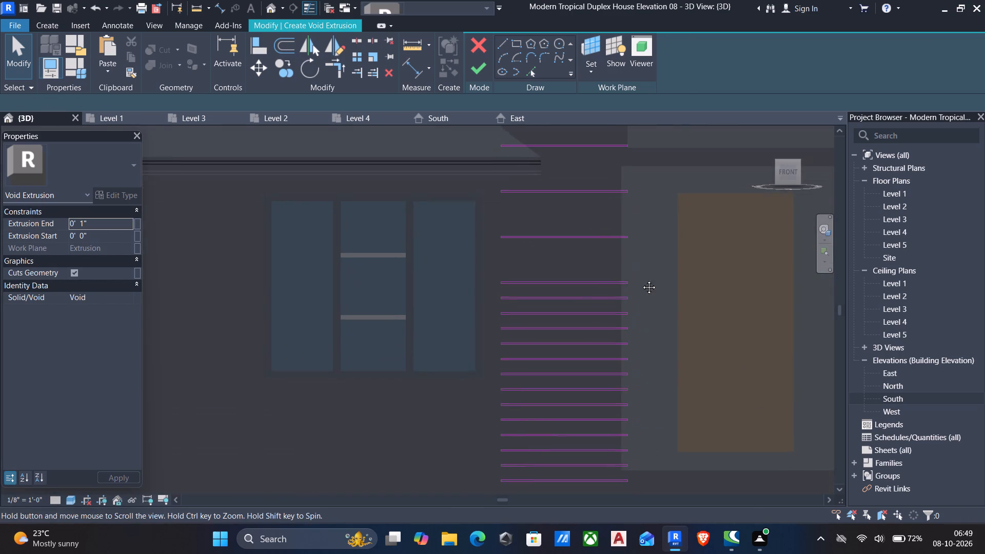
{"action": "middle_click_drag", "start_coordinate": [641, 280], "coordinate": [641, 279]}
{"action": "scroll", "coordinate": [641, 279], "scroll_direction": "up", "scroll_amount": 5}
{"action": "left_click_drag", "start_coordinate": [334, 298], "coordinate": [638, 357]}
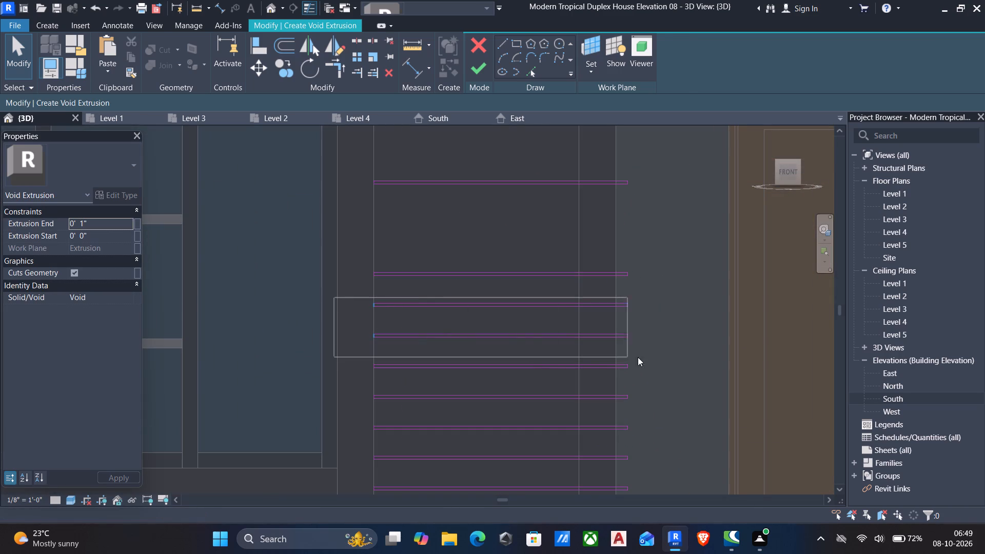
{"action": "left_click_drag", "start_coordinate": [638, 357], "coordinate": [716, 359]}
{"action": "key", "text": "Delete"}
{"action": "scroll", "coordinate": [705, 376], "scroll_direction": "down", "scroll_amount": 5}
{"action": "middle_click_drag", "start_coordinate": [699, 395], "coordinate": [698, 345]}
{"action": "scroll", "coordinate": [596, 358], "scroll_direction": "up", "scroll_amount": 6}
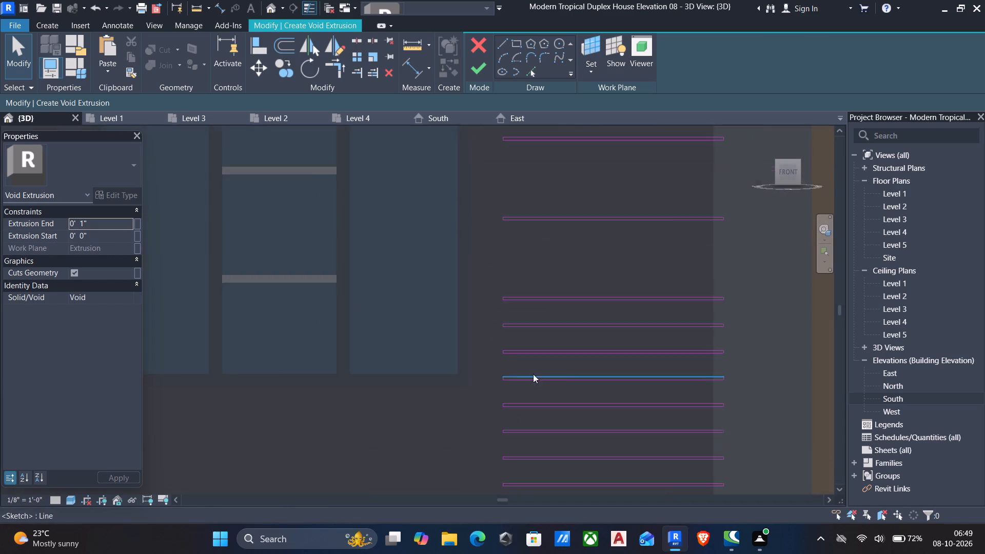
{"action": "left_click_drag", "start_coordinate": [458, 298], "coordinate": [820, 361]}
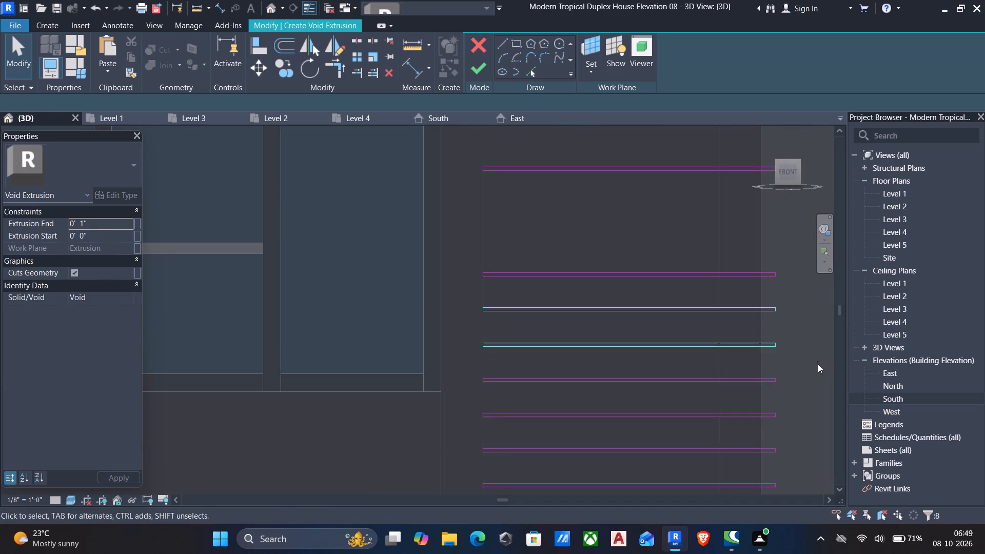
{"action": "key", "text": "Delete"}
Delete two pairs of groove rectangles below the lower window's sill, keeping every third rectangle.
{"action": "scroll", "coordinate": [799, 398], "scroll_direction": "down", "scroll_amount": 4}
{"action": "middle_click_drag", "start_coordinate": [788, 412], "coordinate": [618, 224]}
{"action": "scroll", "coordinate": [568, 245], "scroll_direction": "up", "scroll_amount": 4}
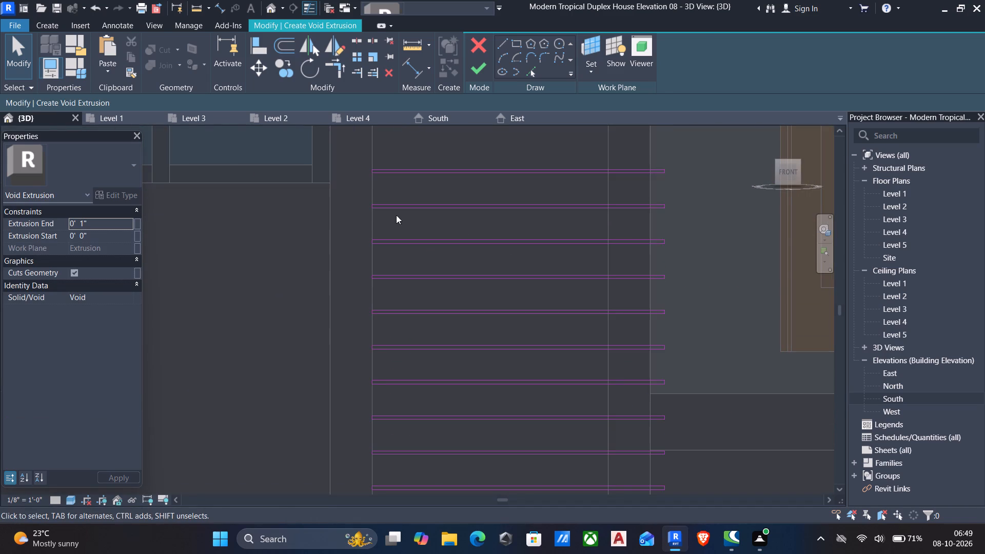
{"action": "left_click_drag", "start_coordinate": [350, 199], "coordinate": [735, 259]}
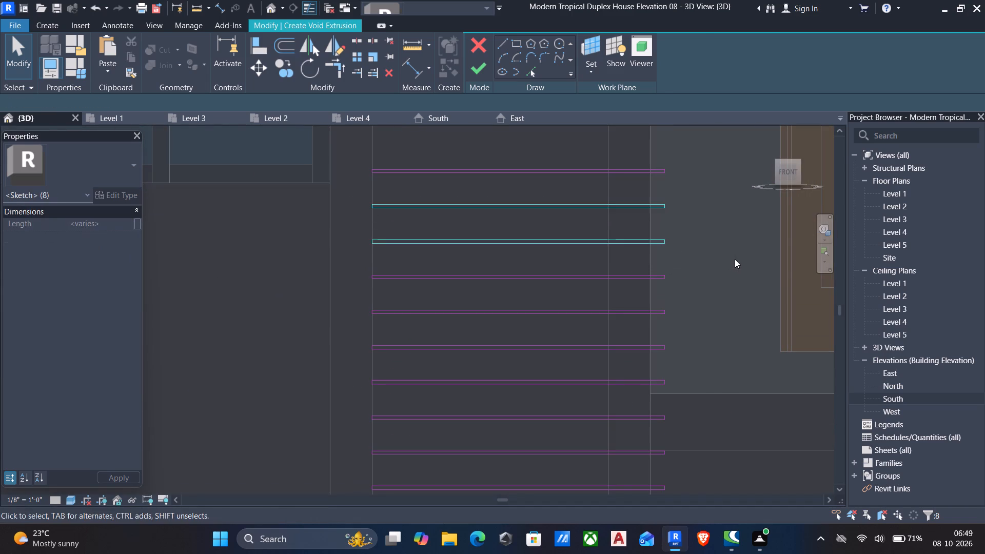
{"action": "key", "text": "Delete"}
{"action": "left_click_drag", "start_coordinate": [295, 290], "coordinate": [684, 346]}
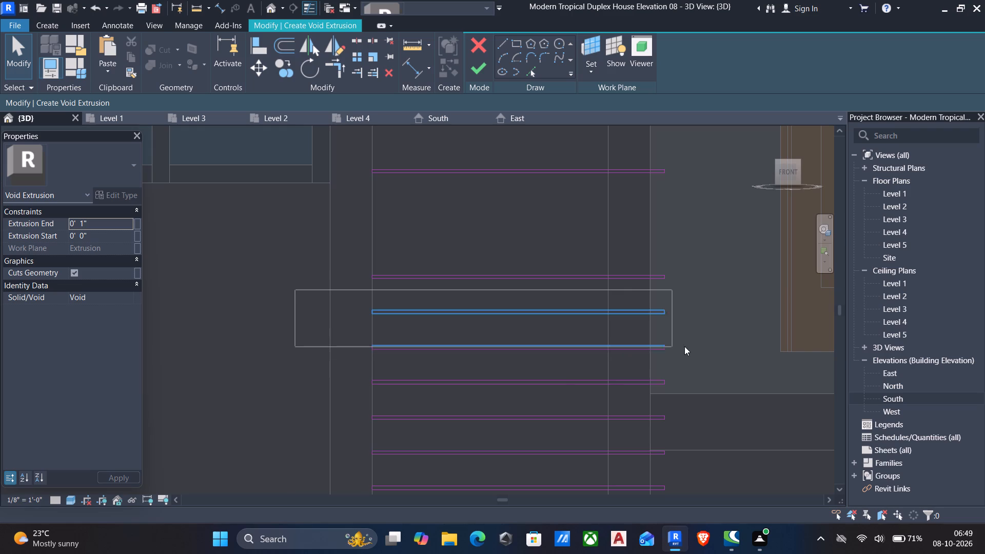
{"action": "left_click_drag", "start_coordinate": [684, 346], "coordinate": [705, 358]}
{"action": "key", "text": "Delete"}
Delete the last pair of groove rectangles near the strip's base and the single surplus rectangle closest to the base line.
{"action": "scroll", "coordinate": [341, 416], "scroll_direction": "down", "scroll_amount": 2}
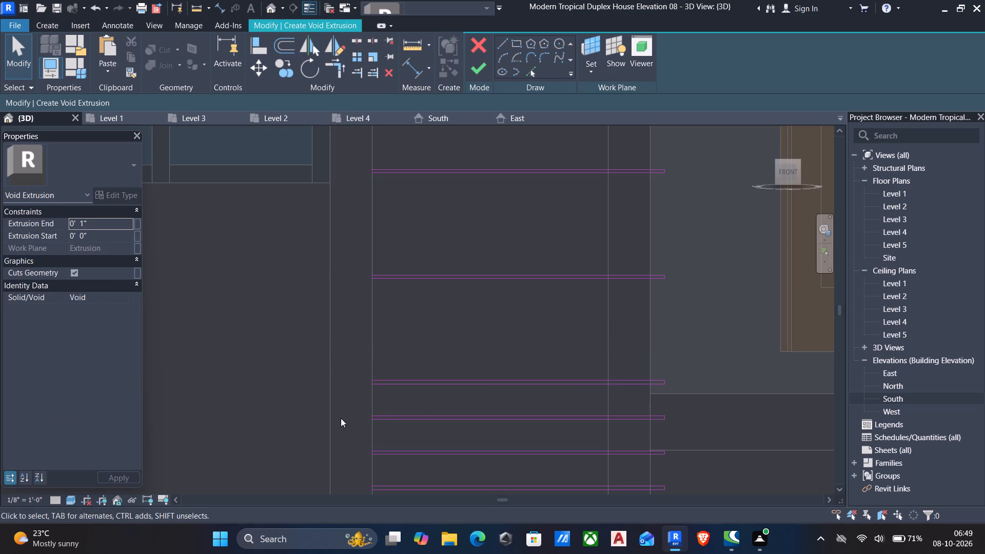
{"action": "scroll", "coordinate": [341, 418], "scroll_direction": "down", "scroll_amount": 2}
{"action": "left_click_drag", "start_coordinate": [339, 411], "coordinate": [601, 449]}
{"action": "key", "text": "Delete"}
{"action": "scroll", "coordinate": [605, 462], "scroll_direction": "down", "scroll_amount": 2}
{"action": "middle_click_drag", "start_coordinate": [608, 451], "coordinate": [625, 360]}
{"action": "scroll", "coordinate": [627, 369], "scroll_direction": "up", "scroll_amount": 4}
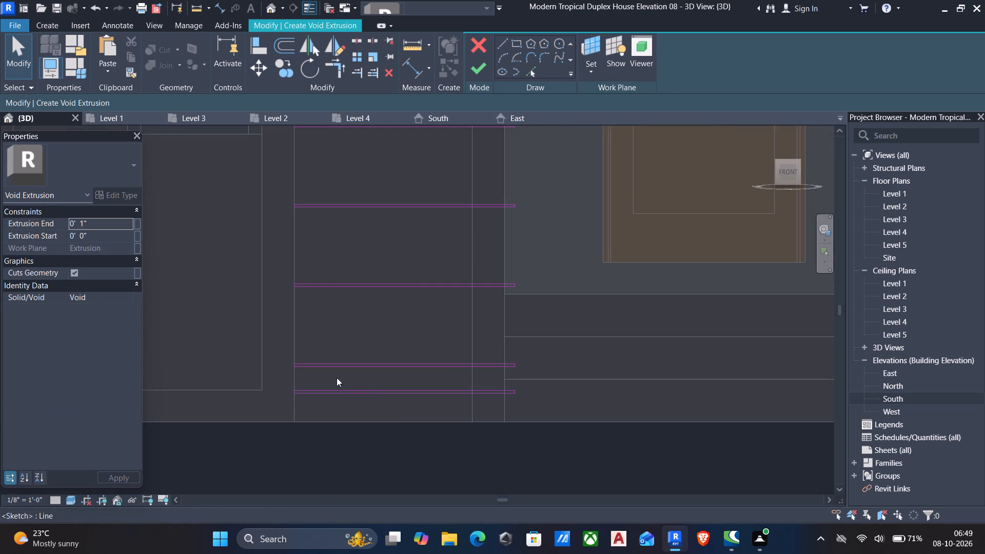
{"action": "left_click_drag", "start_coordinate": [250, 369], "coordinate": [553, 452]}
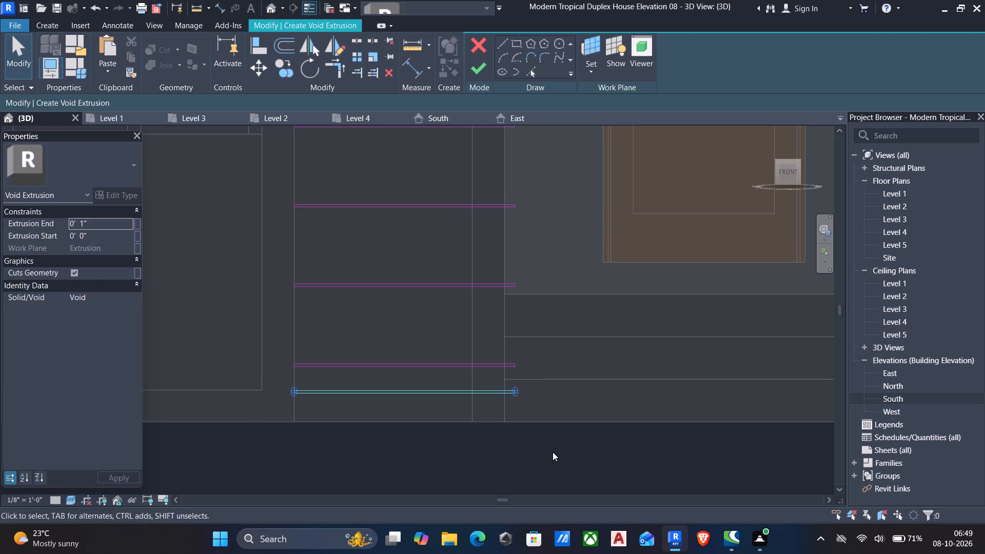
{"action": "key", "text": "Delete"}
Examine the thinned grooves along the strip, especially where their ends meet the lower roof and the entrance wall.
{"action": "scroll", "coordinate": [531, 429], "scroll_direction": "down", "scroll_amount": 10}
{"action": "scroll", "coordinate": [534, 414], "scroll_direction": "up", "scroll_amount": 1}
{"action": "scroll", "coordinate": [538, 406], "scroll_direction": "down", "scroll_amount": 5}
{"action": "scroll", "coordinate": [538, 406], "scroll_direction": "up", "scroll_amount": 1}
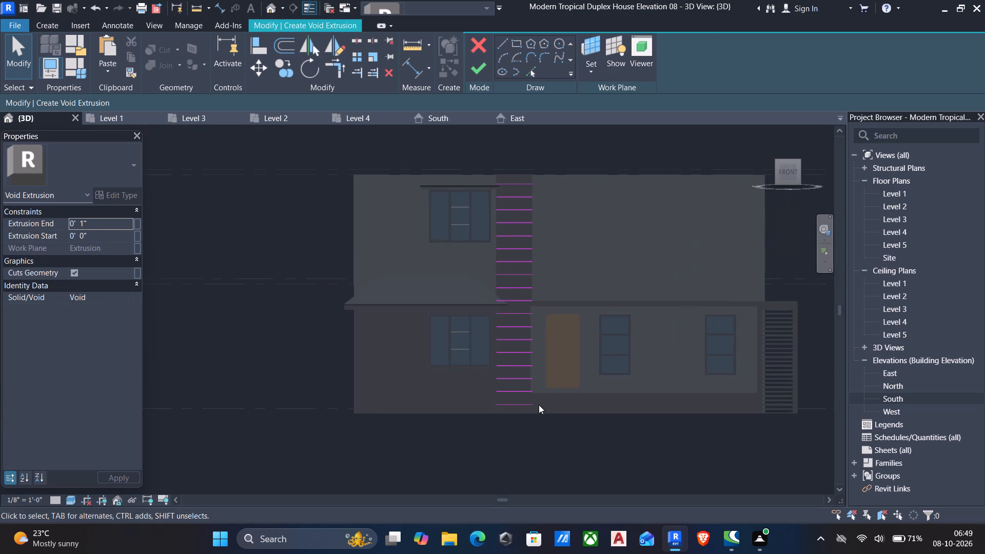
{"action": "scroll", "coordinate": [550, 270], "scroll_direction": "up", "scroll_amount": 6}
{"action": "scroll", "coordinate": [505, 353], "scroll_direction": "up", "scroll_amount": 12}
{"action": "scroll", "coordinate": [512, 375], "scroll_direction": "down", "scroll_amount": 6}
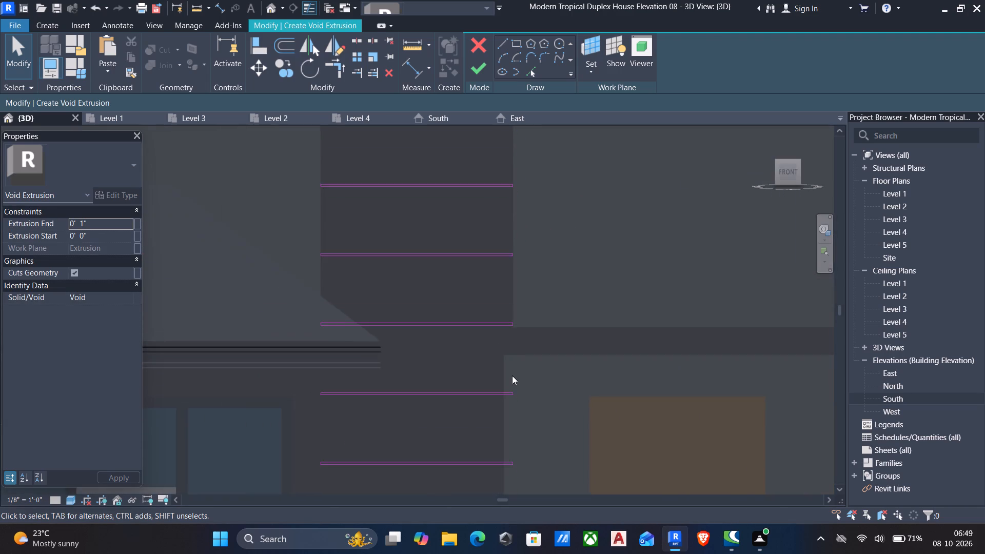
{"action": "scroll", "coordinate": [512, 375], "scroll_direction": "up", "scroll_amount": 6}
{"action": "scroll", "coordinate": [519, 247], "scroll_direction": "up", "scroll_amount": 5}
{"action": "scroll", "coordinate": [518, 275], "scroll_direction": "down", "scroll_amount": 6}
{"action": "scroll", "coordinate": [523, 336], "scroll_direction": "down", "scroll_amount": 2}
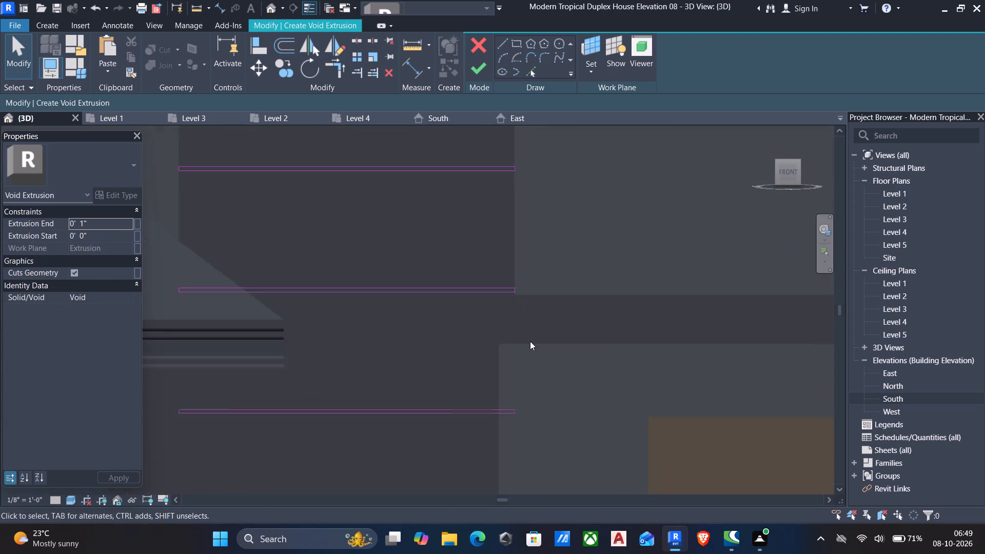
{"action": "scroll", "coordinate": [530, 341], "scroll_direction": "down", "scroll_amount": 2}
{"action": "middle_click_drag", "start_coordinate": [534, 346], "coordinate": [555, 304]}
{"action": "scroll", "coordinate": [520, 321], "scroll_direction": "down", "scroll_amount": 4}
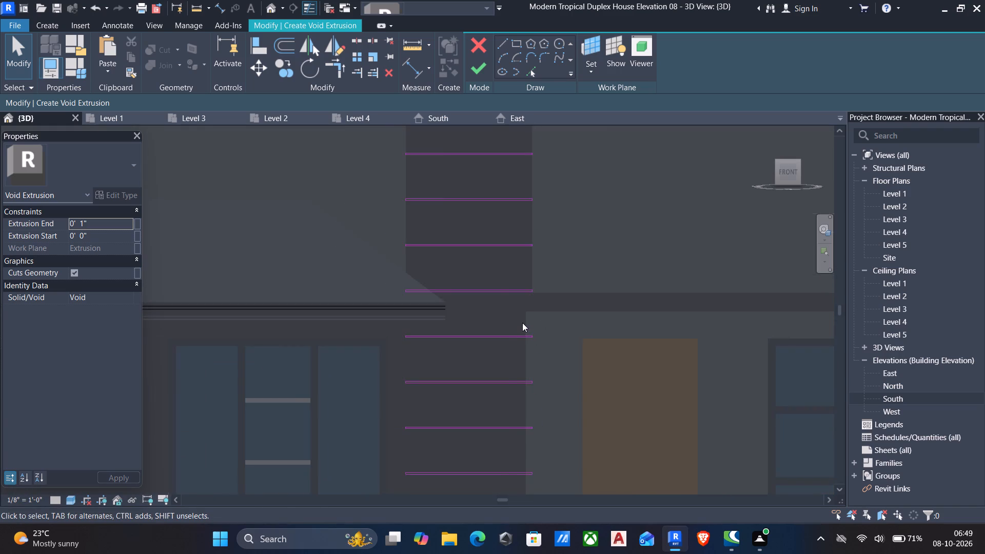
Align the short end line of the lowest groove rectangle with the strip's edge on the entrance side.
{"action": "left_click_drag", "start_coordinate": [520, 314], "coordinate": [547, 403]}
{"action": "middle_click_drag", "start_coordinate": [556, 384], "coordinate": [555, 304]}
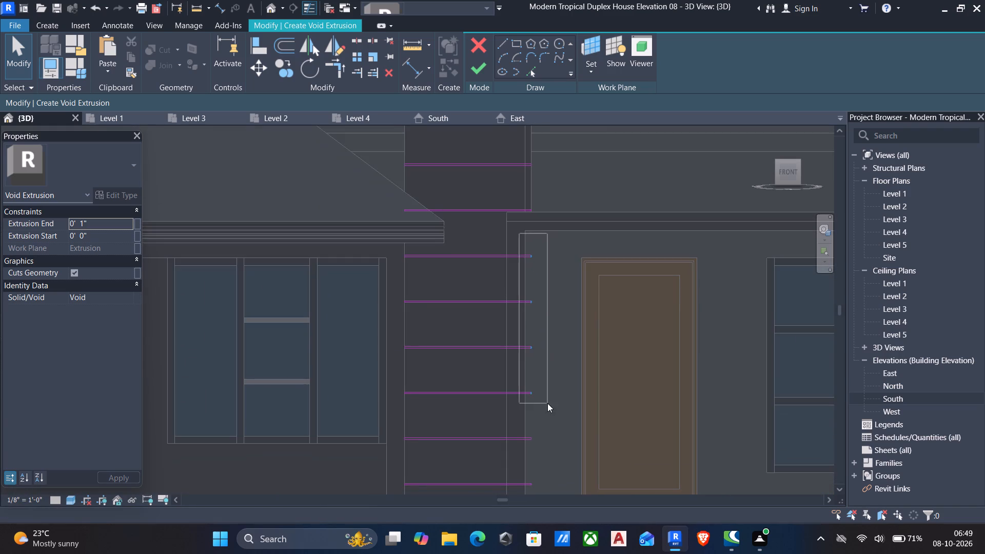
{"action": "left_click_drag", "start_coordinate": [547, 403], "coordinate": [564, 411]}
{"action": "middle_click_drag", "start_coordinate": [547, 404], "coordinate": [550, 313]}
{"action": "middle_click", "coordinate": [558, 377]}
{"action": "middle_click_drag", "start_coordinate": [561, 395], "coordinate": [559, 306]}
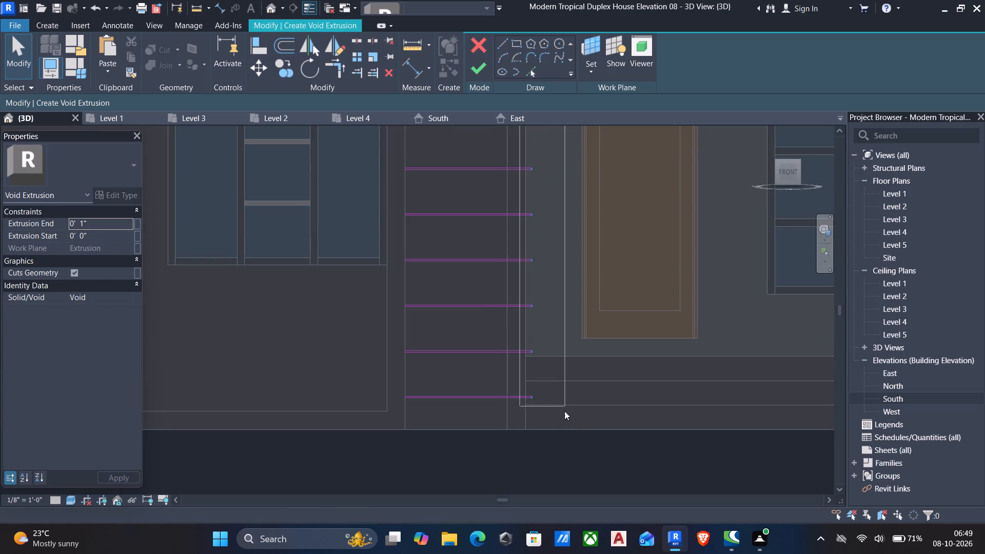
{"action": "left_click_drag", "start_coordinate": [564, 411], "coordinate": [573, 440]}
{"action": "key", "text": "a"}
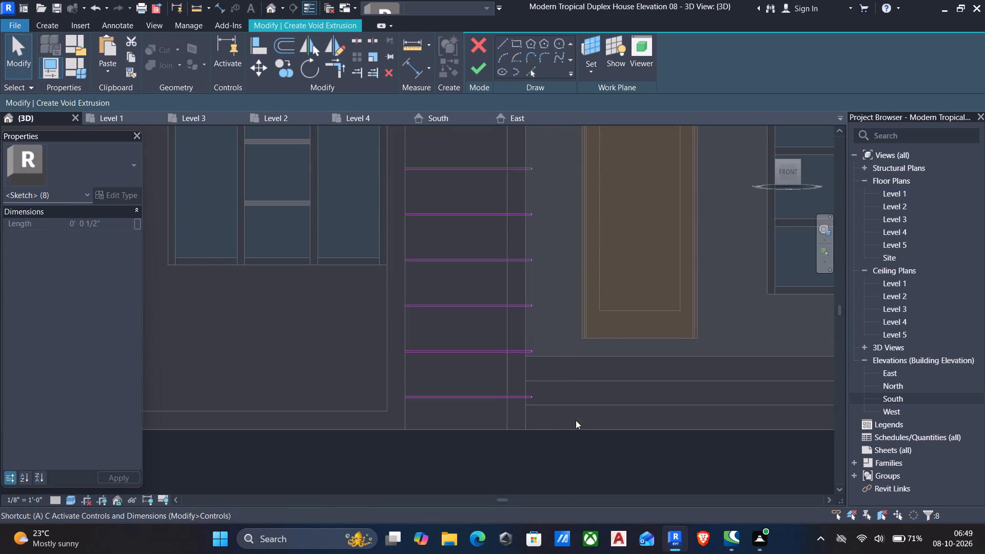
{"action": "key", "text": "l"}
{"action": "scroll", "coordinate": [531, 414], "scroll_direction": "up", "scroll_amount": 5}
{"action": "left_click", "coordinate": [524, 410]}
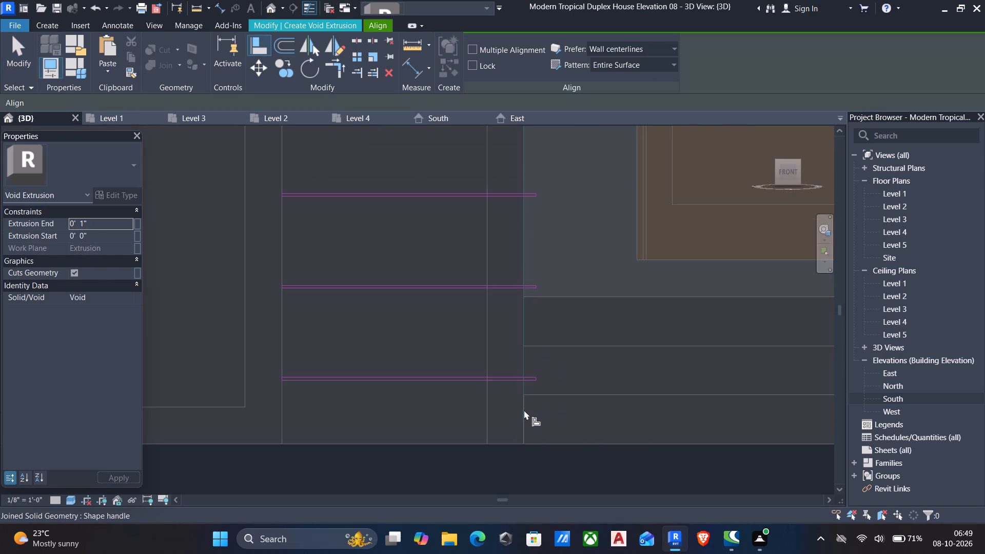
{"action": "scroll", "coordinate": [539, 391], "scroll_direction": "up", "scroll_amount": 10}
{"action": "left_click", "coordinate": [527, 372]}
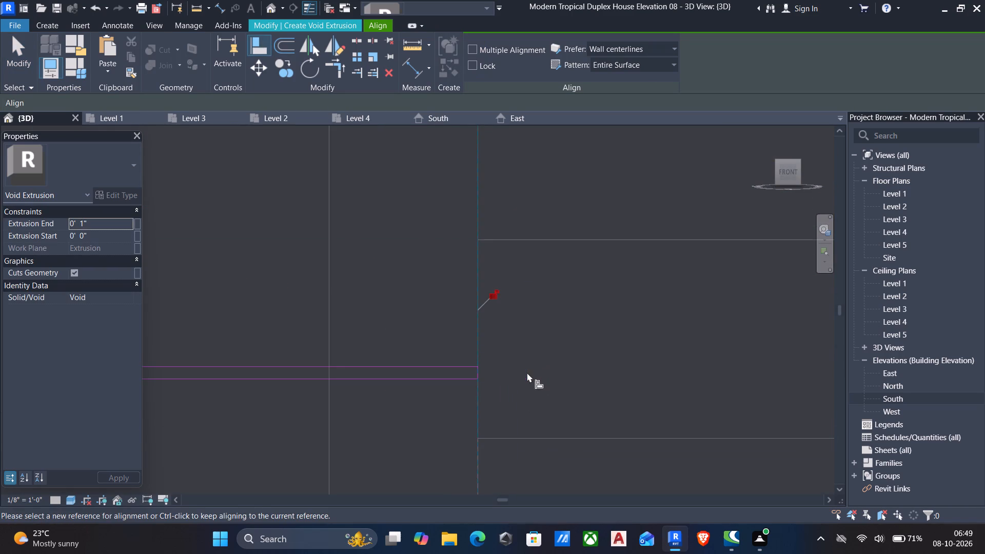
{"action": "scroll", "coordinate": [521, 401], "scroll_direction": "down", "scroll_amount": 10}
{"action": "middle_click_drag", "start_coordinate": [521, 417], "coordinate": [519, 477]}
{"action": "scroll", "coordinate": [520, 473], "scroll_direction": "up", "scroll_amount": 1}
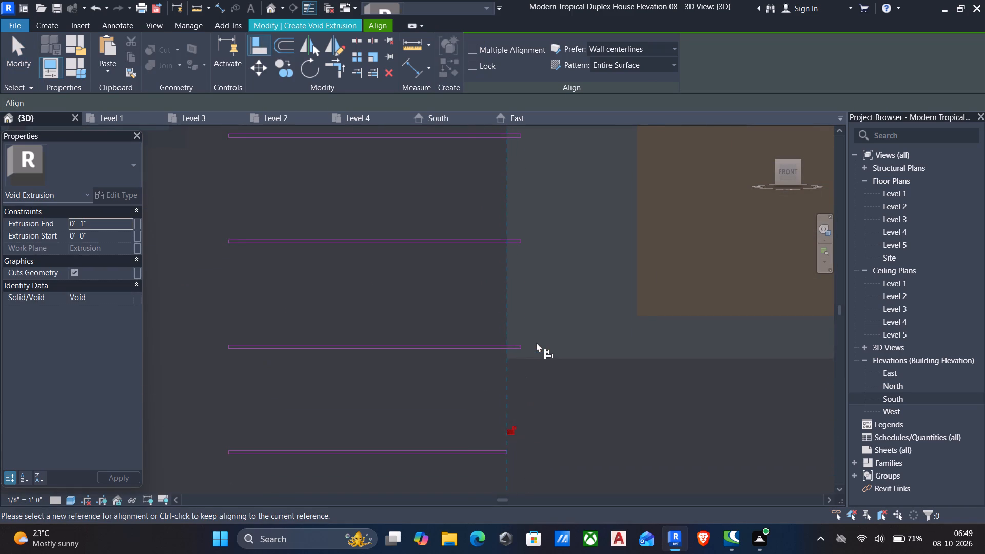
{"action": "key", "text": "Escape"}
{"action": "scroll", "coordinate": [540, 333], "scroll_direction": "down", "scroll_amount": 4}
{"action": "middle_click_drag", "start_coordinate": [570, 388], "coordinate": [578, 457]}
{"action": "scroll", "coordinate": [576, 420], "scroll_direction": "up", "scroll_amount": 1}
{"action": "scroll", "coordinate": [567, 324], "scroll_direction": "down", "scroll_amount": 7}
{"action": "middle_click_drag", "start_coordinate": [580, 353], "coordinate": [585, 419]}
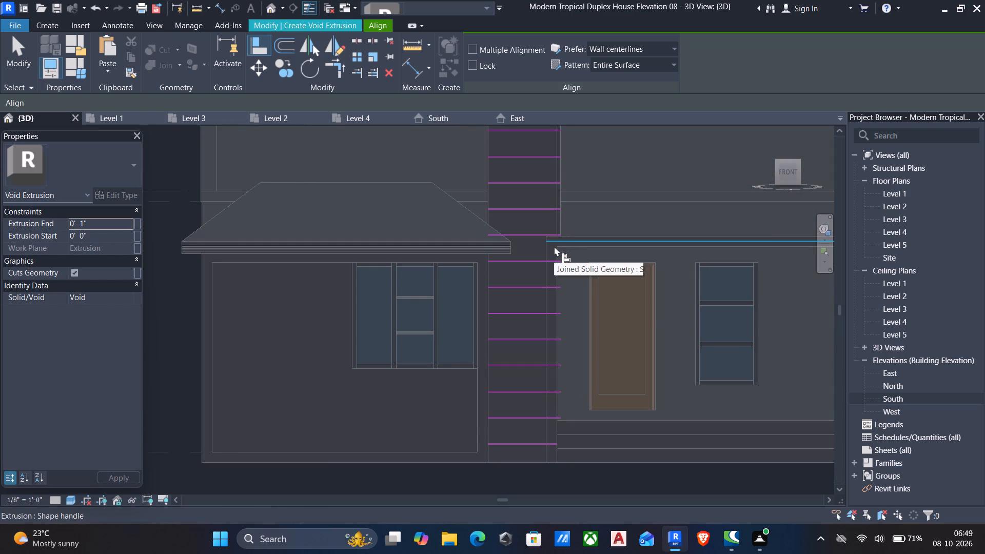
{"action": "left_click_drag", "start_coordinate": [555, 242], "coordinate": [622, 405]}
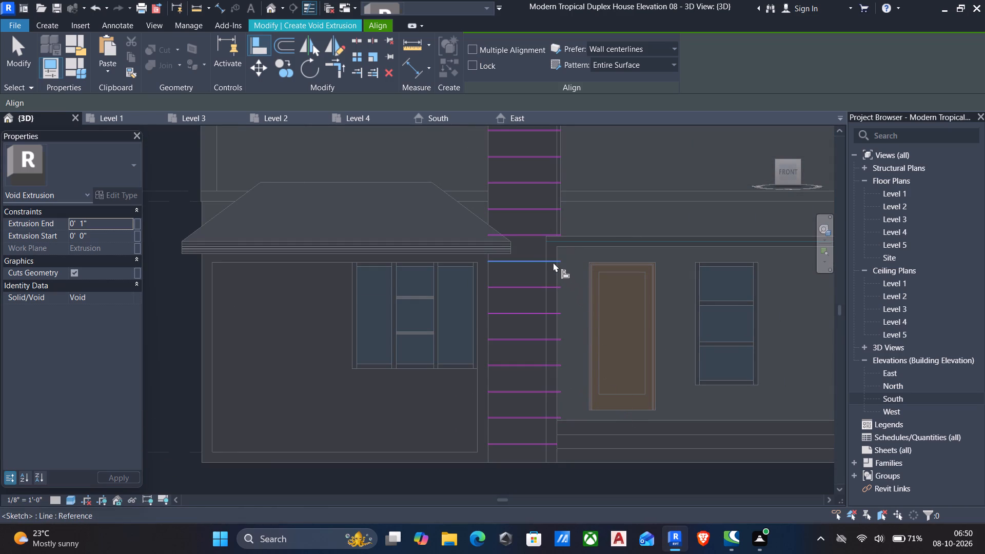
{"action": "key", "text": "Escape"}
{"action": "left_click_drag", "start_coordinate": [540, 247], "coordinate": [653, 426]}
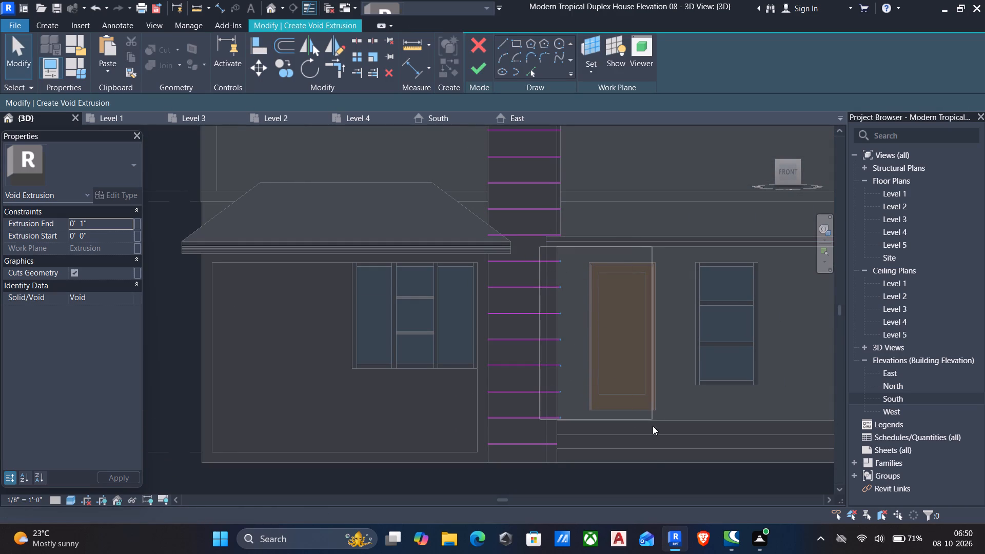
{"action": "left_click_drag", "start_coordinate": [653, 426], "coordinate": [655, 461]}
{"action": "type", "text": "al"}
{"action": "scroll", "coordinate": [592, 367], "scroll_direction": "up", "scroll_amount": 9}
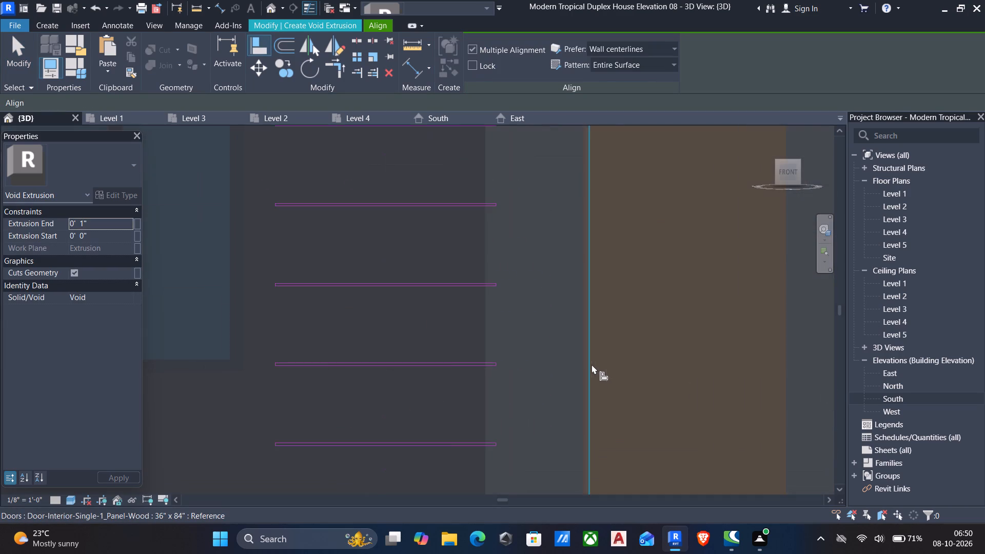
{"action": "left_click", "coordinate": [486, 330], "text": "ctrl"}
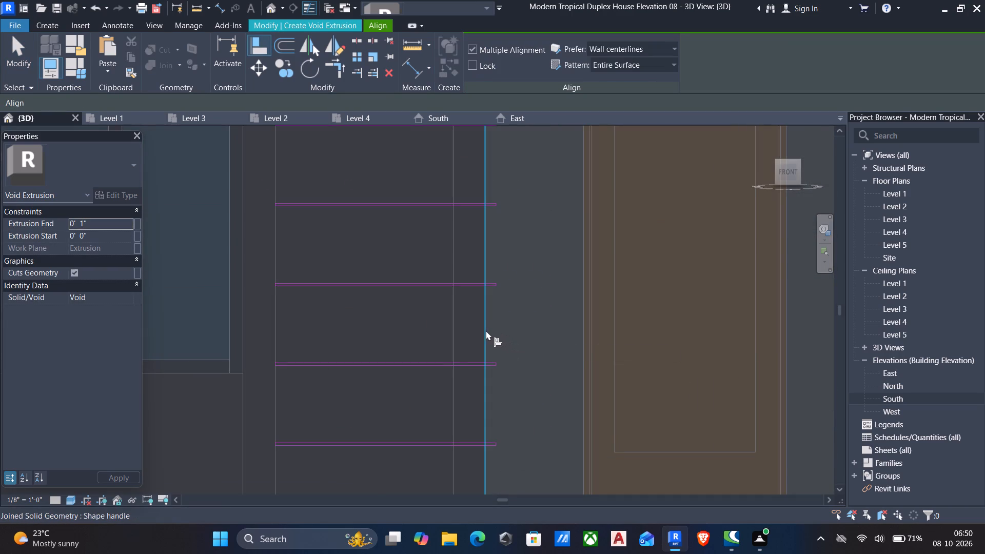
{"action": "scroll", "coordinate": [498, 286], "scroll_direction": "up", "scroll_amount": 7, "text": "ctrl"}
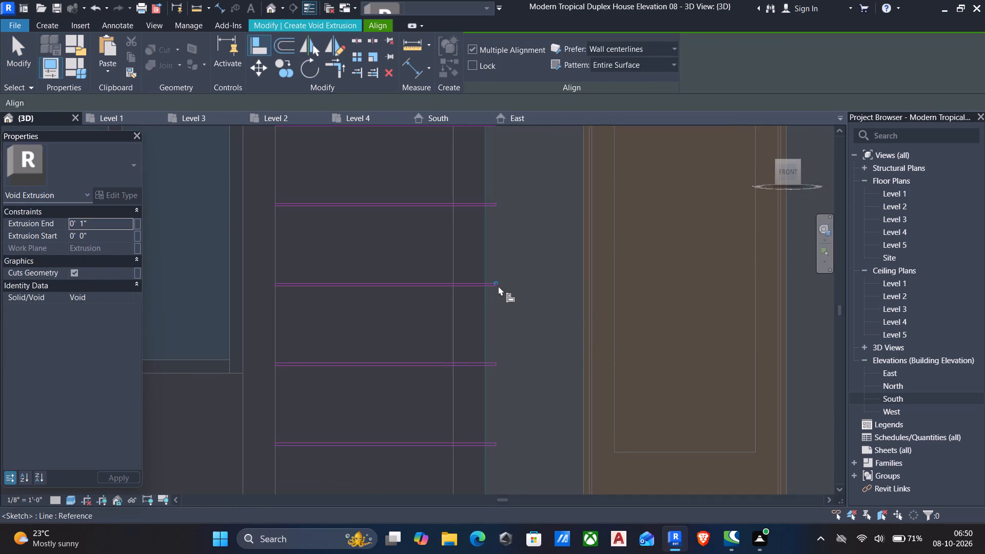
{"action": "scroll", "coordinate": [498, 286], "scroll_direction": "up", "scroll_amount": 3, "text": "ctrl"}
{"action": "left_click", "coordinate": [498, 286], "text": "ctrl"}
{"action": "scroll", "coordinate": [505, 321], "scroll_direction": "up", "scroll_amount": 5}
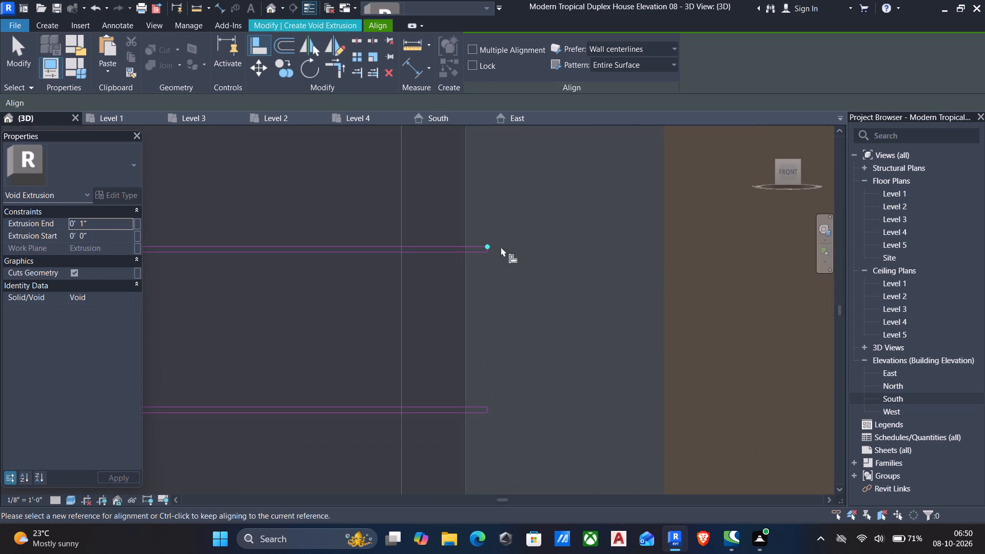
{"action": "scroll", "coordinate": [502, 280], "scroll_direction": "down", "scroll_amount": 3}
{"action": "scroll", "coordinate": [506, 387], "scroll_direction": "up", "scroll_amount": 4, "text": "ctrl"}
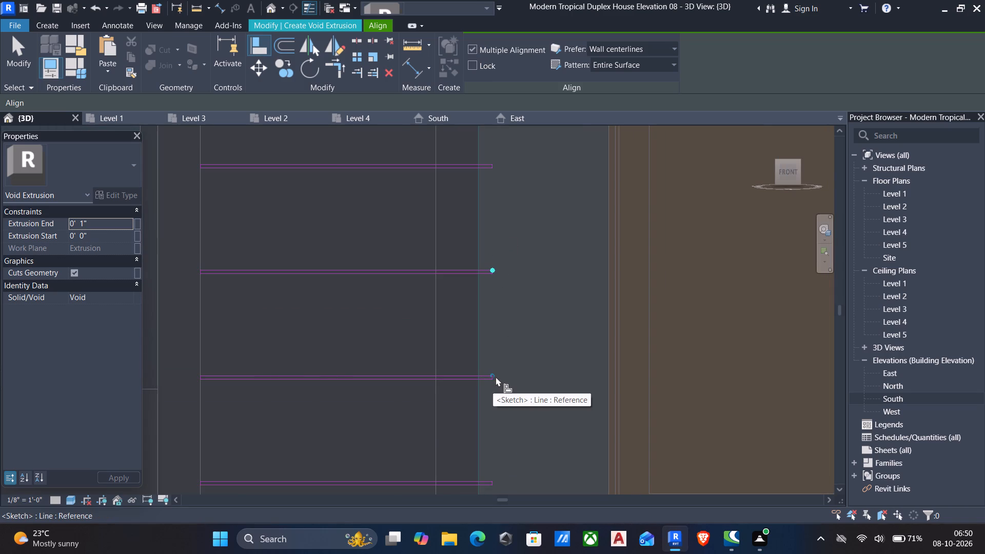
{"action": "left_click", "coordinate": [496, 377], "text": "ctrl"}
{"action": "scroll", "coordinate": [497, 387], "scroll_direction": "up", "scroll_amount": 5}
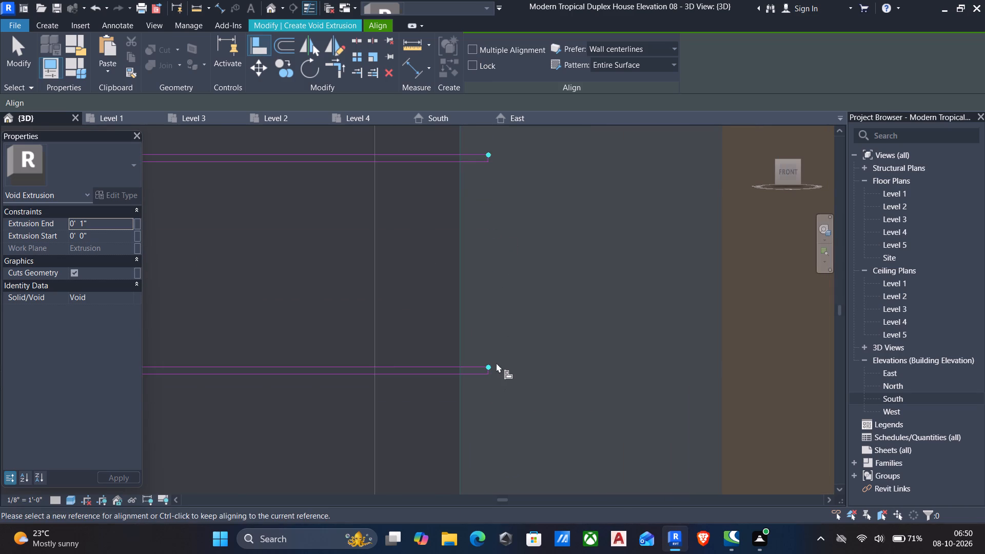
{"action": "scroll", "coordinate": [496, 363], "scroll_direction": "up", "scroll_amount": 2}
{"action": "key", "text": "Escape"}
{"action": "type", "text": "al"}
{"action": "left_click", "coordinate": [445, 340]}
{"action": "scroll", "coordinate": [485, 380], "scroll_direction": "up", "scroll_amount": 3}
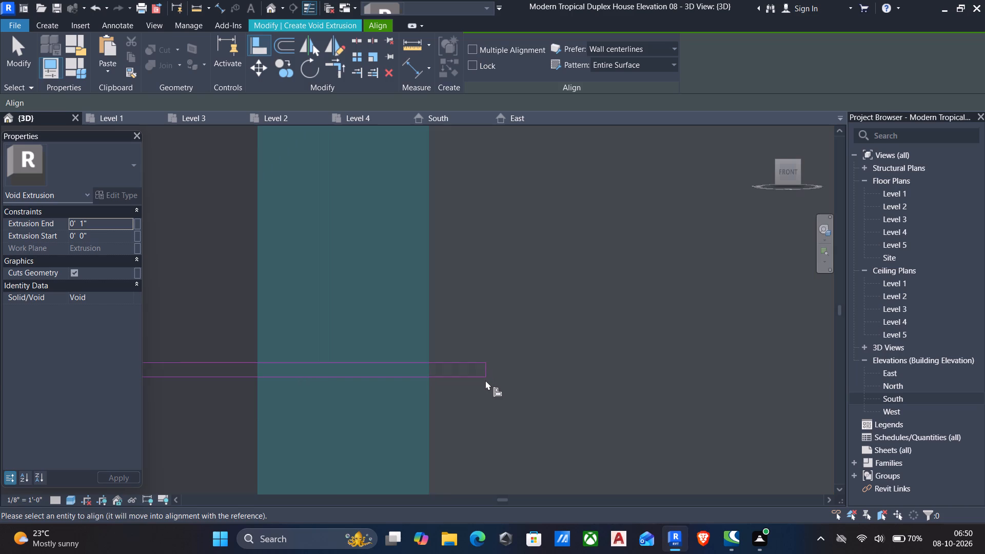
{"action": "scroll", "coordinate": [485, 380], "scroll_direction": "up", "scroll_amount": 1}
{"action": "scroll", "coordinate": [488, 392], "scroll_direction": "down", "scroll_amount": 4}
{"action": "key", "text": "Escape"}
Align the short end line of the fourth groove rectangle from the base with the strip's entrance-side edge.
{"action": "type", "text": "al"}
{"action": "scroll", "coordinate": [470, 393], "scroll_direction": "down", "scroll_amount": 5}
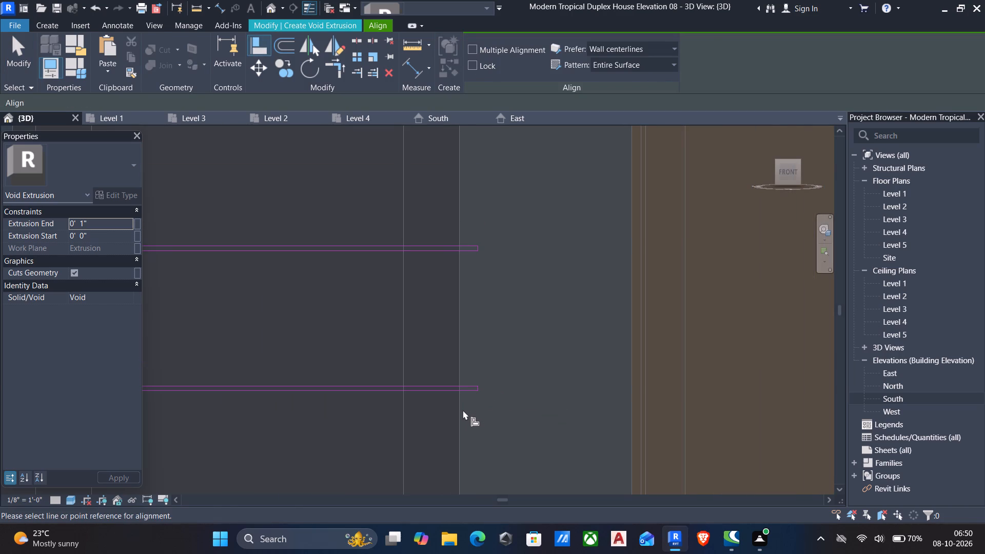
{"action": "left_click", "coordinate": [463, 410]}
{"action": "scroll", "coordinate": [481, 387], "scroll_direction": "up", "scroll_amount": 10}
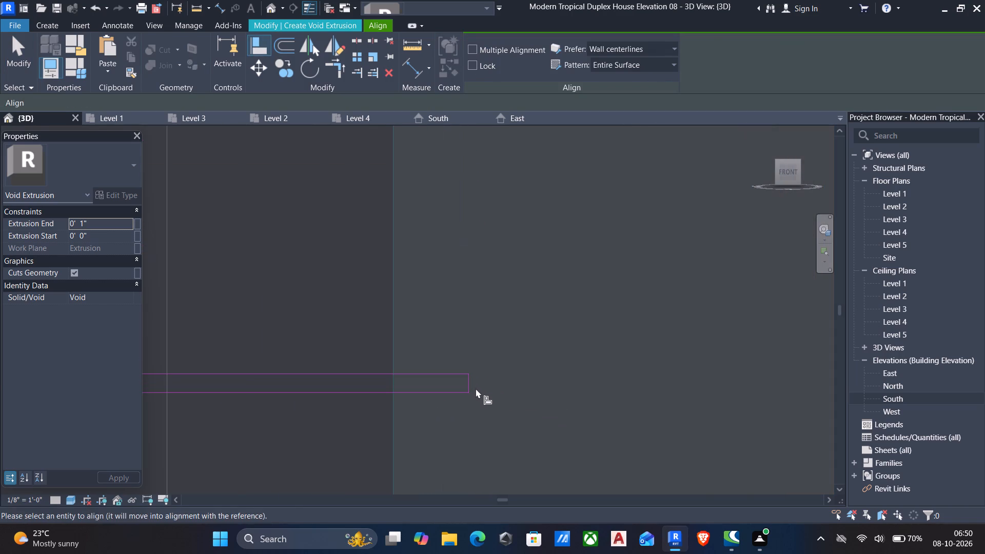
{"action": "scroll", "coordinate": [470, 402], "scroll_direction": "up", "scroll_amount": 12}
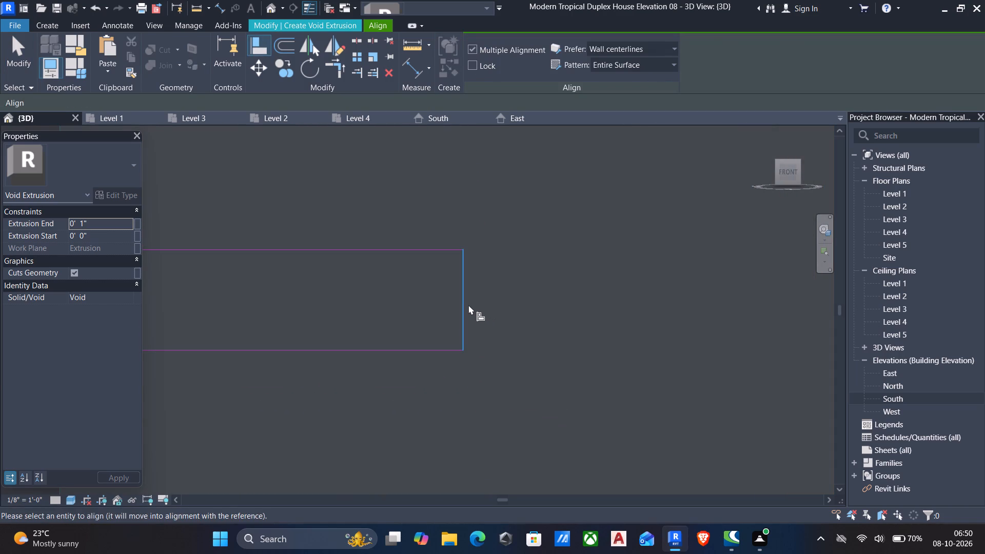
{"action": "left_click", "coordinate": [466, 305], "text": "ctrl"}
{"action": "scroll", "coordinate": [463, 309], "scroll_direction": "down", "scroll_amount": 5, "text": "ctrl"}
{"action": "scroll", "coordinate": [456, 320], "scroll_direction": "down", "scroll_amount": 8}
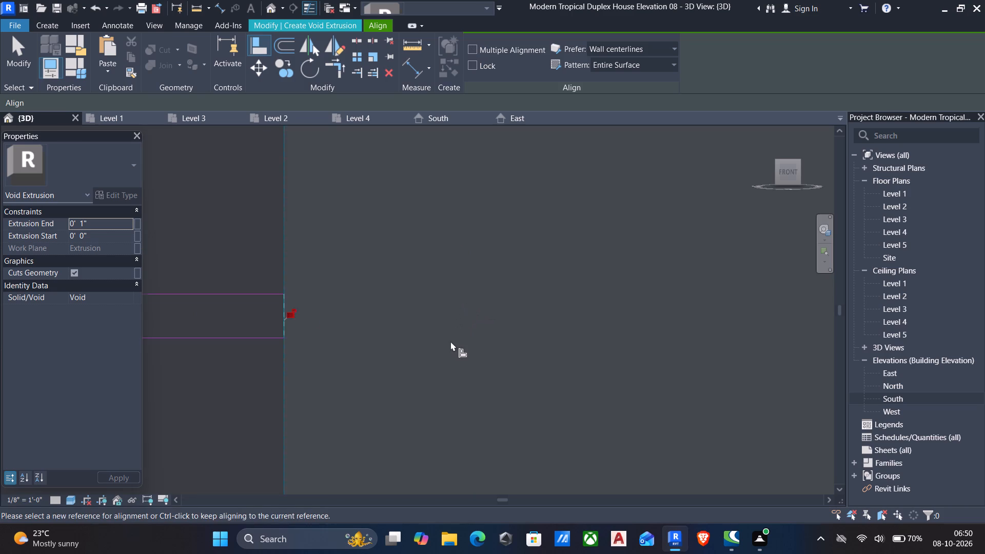
Align the short ends of the third and second groove rectangles from the base with the strip's entrance-side edge.
{"action": "scroll", "coordinate": [450, 341], "scroll_direction": "down", "scroll_amount": 10}
{"action": "middle_click_drag", "start_coordinate": [460, 422], "coordinate": [469, 317]}
{"action": "scroll", "coordinate": [470, 316], "scroll_direction": "up", "scroll_amount": 1}
{"action": "scroll", "coordinate": [469, 355], "scroll_direction": "down", "scroll_amount": 5}
{"action": "middle_click_drag", "start_coordinate": [473, 377], "coordinate": [492, 285]}
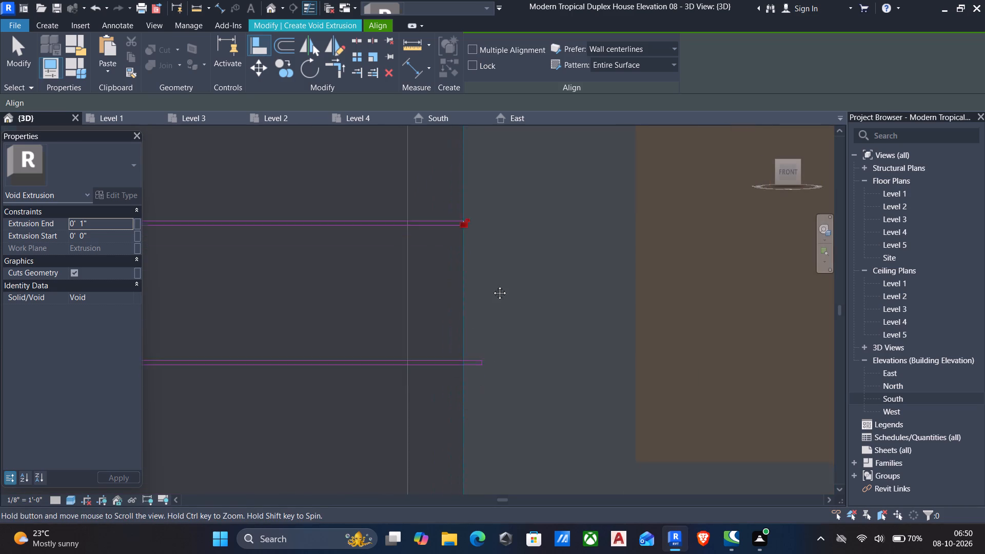
{"action": "middle_click_drag", "start_coordinate": [492, 285], "coordinate": [493, 270]}
{"action": "scroll", "coordinate": [483, 337], "scroll_direction": "up", "scroll_amount": 6}
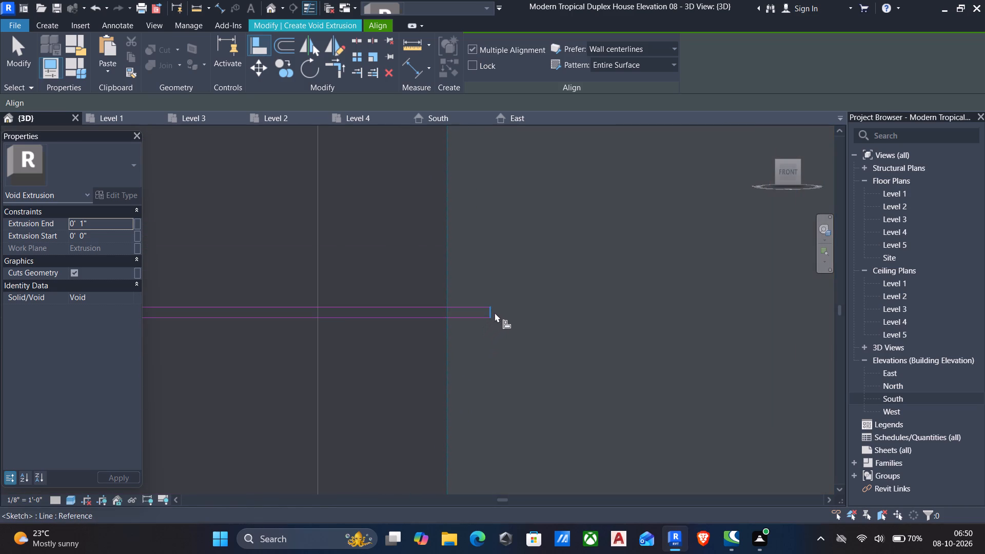
{"action": "left_click", "coordinate": [495, 312], "text": "ctrl"}
{"action": "scroll", "coordinate": [477, 343], "scroll_direction": "down", "scroll_amount": 5}
{"action": "middle_click_drag", "start_coordinate": [476, 369], "coordinate": [493, 235]}
{"action": "scroll", "coordinate": [495, 351], "scroll_direction": "up", "scroll_amount": 5}
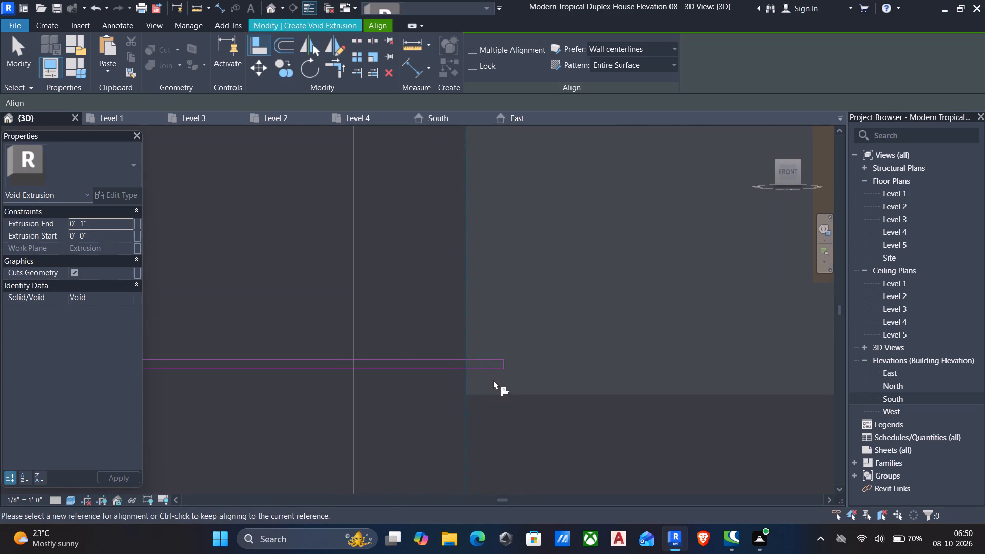
{"action": "scroll", "coordinate": [494, 377], "scroll_direction": "up", "scroll_amount": 5}
{"action": "left_click", "coordinate": [515, 359], "text": "ctrl"}
{"action": "scroll", "coordinate": [511, 348], "scroll_direction": "down", "scroll_amount": 3}
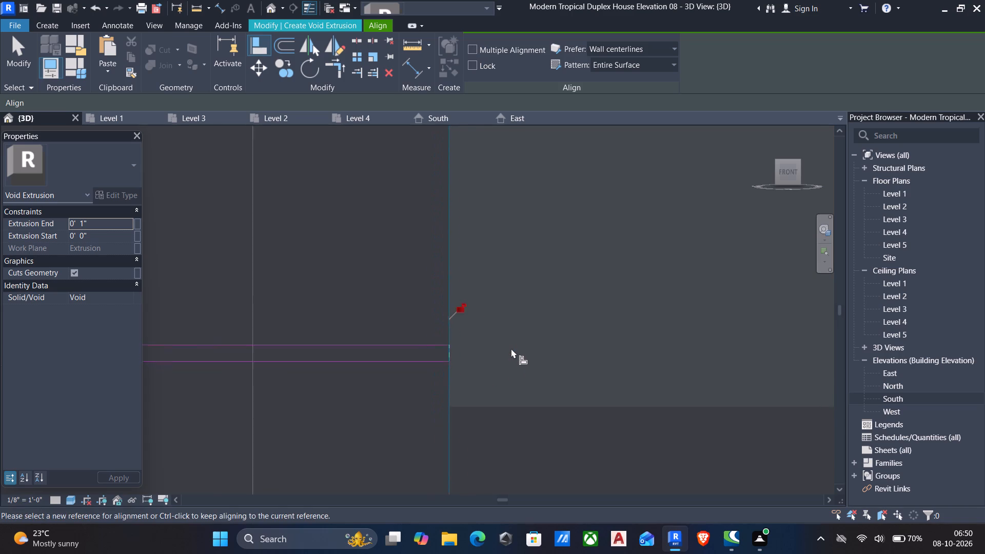
Align the short ends of the two uppermost overhanging groove rectangles beneath the entrance roof with the strip's entrance-side edge.
{"action": "scroll", "coordinate": [511, 348], "scroll_direction": "down", "scroll_amount": 9}
{"action": "middle_click_drag", "start_coordinate": [502, 365], "coordinate": [492, 406]}
{"action": "scroll", "coordinate": [494, 393], "scroll_direction": "down", "scroll_amount": 5}
{"action": "middle_click_drag", "start_coordinate": [523, 303], "coordinate": [526, 269]}
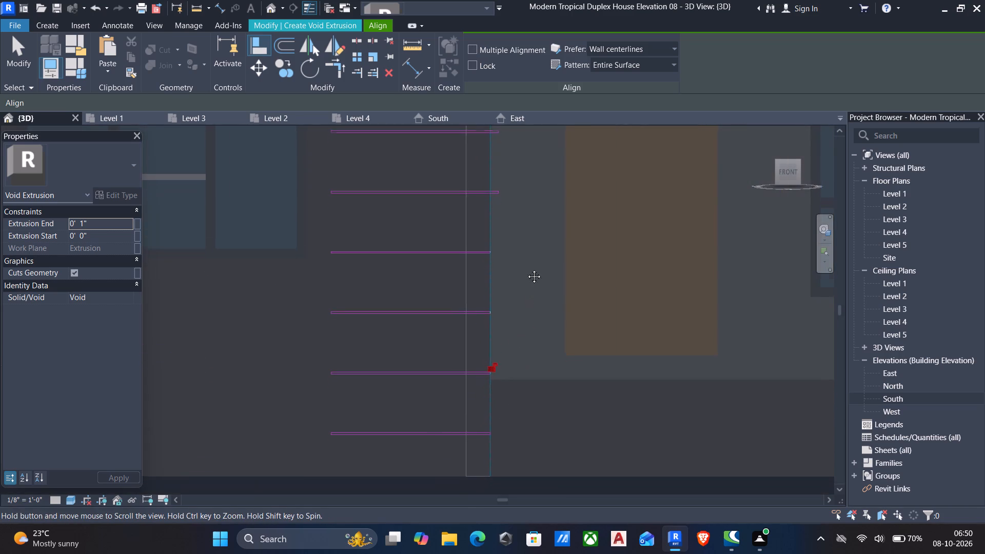
{"action": "middle_click_drag", "start_coordinate": [526, 269], "coordinate": [515, 553]}
{"action": "scroll", "coordinate": [495, 208], "scroll_direction": "up", "scroll_amount": 6}
{"action": "scroll", "coordinate": [472, 352], "scroll_direction": "down", "scroll_amount": 1}
{"action": "scroll", "coordinate": [481, 307], "scroll_direction": "up", "scroll_amount": 5}
{"action": "middle_click_drag", "start_coordinate": [535, 430], "coordinate": [549, 357]}
{"action": "scroll", "coordinate": [517, 352], "scroll_direction": "up", "scroll_amount": 5}
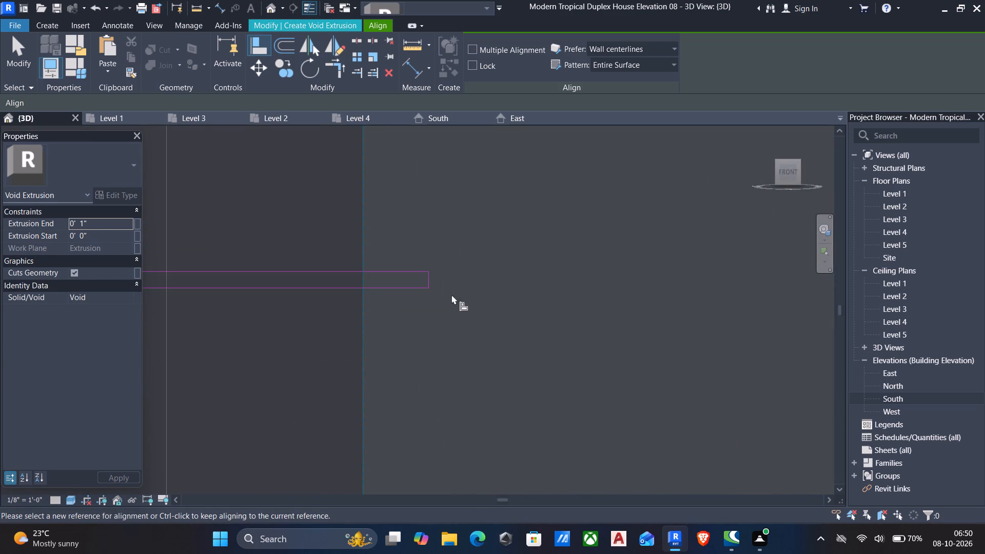
{"action": "left_click", "coordinate": [432, 282], "text": "ctrl"}
{"action": "scroll", "coordinate": [429, 309], "scroll_direction": "down", "scroll_amount": 5, "text": "ctrl"}
{"action": "middle_click_drag", "start_coordinate": [448, 386], "coordinate": [567, 85]}
{"action": "left_click_drag", "start_coordinate": [457, 368], "coordinate": [568, 88]}
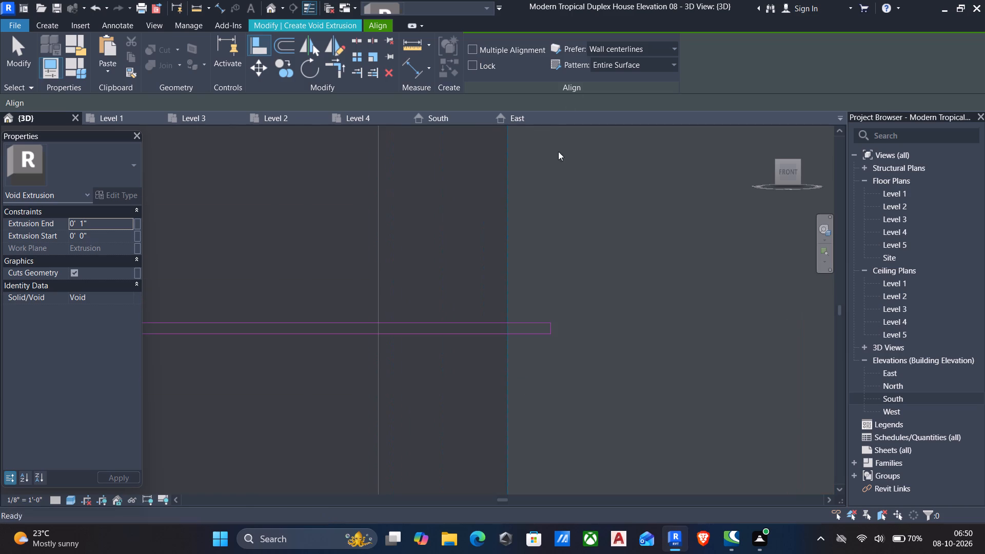
{"action": "scroll", "coordinate": [574, 316], "scroll_direction": "up", "scroll_amount": 5}
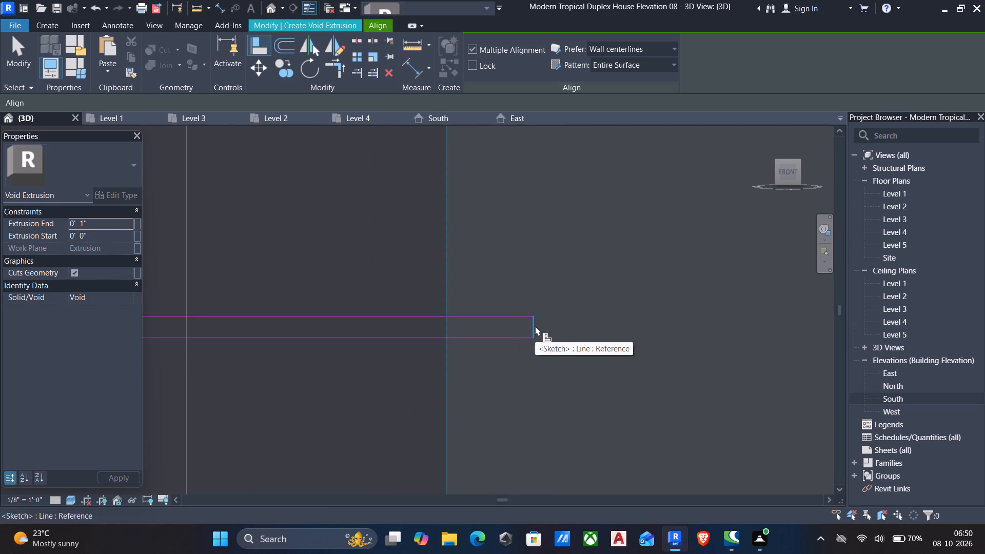
{"action": "left_click", "coordinate": [535, 326], "text": "ctrl"}
Align the short ends of the two remaining overhanging grooves beside the door with the strip's entrance-side edge.
{"action": "scroll", "coordinate": [535, 336], "scroll_direction": "down", "scroll_amount": 5}
{"action": "middle_click_drag", "start_coordinate": [530, 326], "coordinate": [528, 249]}
{"action": "left_click_drag", "start_coordinate": [528, 259], "coordinate": [521, 358]}
{"action": "middle_click_drag", "start_coordinate": [522, 379], "coordinate": [531, 266]}
{"action": "middle_click_drag", "start_coordinate": [565, 402], "coordinate": [552, 275]}
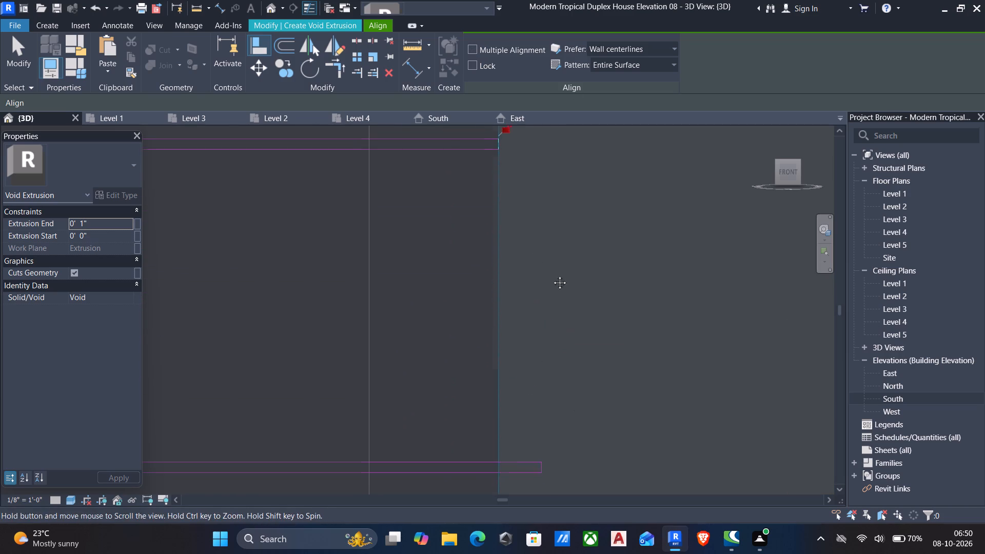
{"action": "middle_click_drag", "start_coordinate": [552, 275], "coordinate": [547, 264]}
{"action": "scroll", "coordinate": [562, 343], "scroll_direction": "up", "scroll_amount": 6}
{"action": "scroll", "coordinate": [489, 303], "scroll_direction": "up", "scroll_amount": 5}
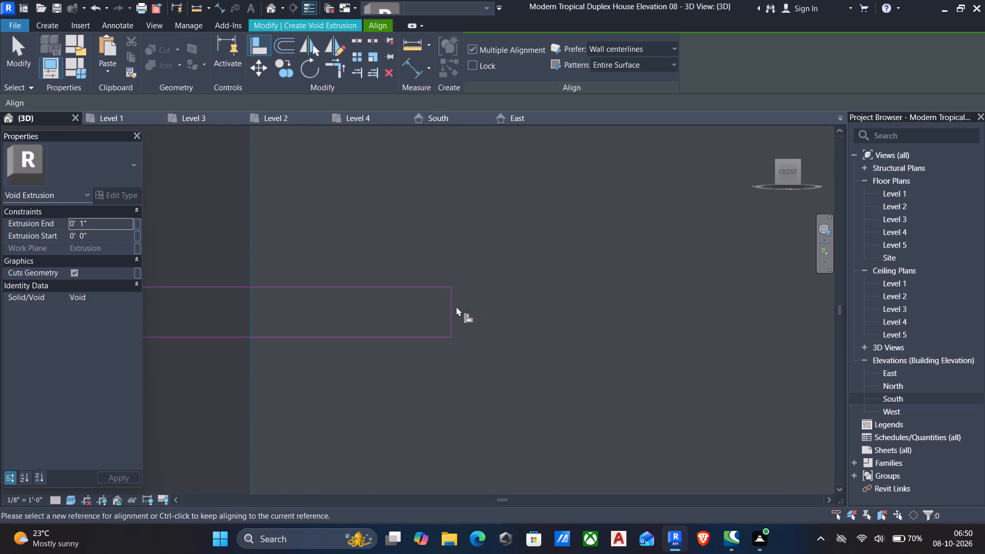
{"action": "left_click", "coordinate": [452, 308], "text": "ctrl"}
{"action": "scroll", "coordinate": [451, 324], "scroll_direction": "down", "scroll_amount": 5, "text": "ctrl"}
{"action": "middle_click_drag", "start_coordinate": [454, 338], "coordinate": [468, 247]}
{"action": "scroll", "coordinate": [467, 252], "scroll_direction": "down", "scroll_amount": 4}
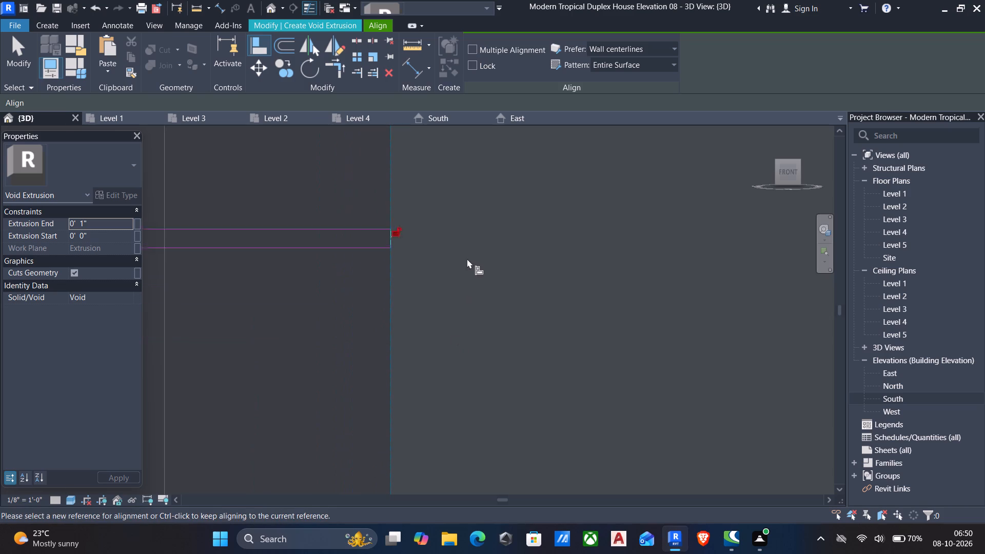
{"action": "scroll", "coordinate": [467, 259], "scroll_direction": "down", "scroll_amount": 3}
{"action": "scroll", "coordinate": [466, 317], "scroll_direction": "down", "scroll_amount": 6}
{"action": "middle_click_drag", "start_coordinate": [471, 335], "coordinate": [466, 266]}
{"action": "middle_click", "coordinate": [466, 265]}
{"action": "scroll", "coordinate": [466, 265], "scroll_direction": "up", "scroll_amount": 4}
{"action": "scroll", "coordinate": [468, 265], "scroll_direction": "down", "scroll_amount": 5}
{"action": "middle_click_drag", "start_coordinate": [485, 323], "coordinate": [485, 295]}
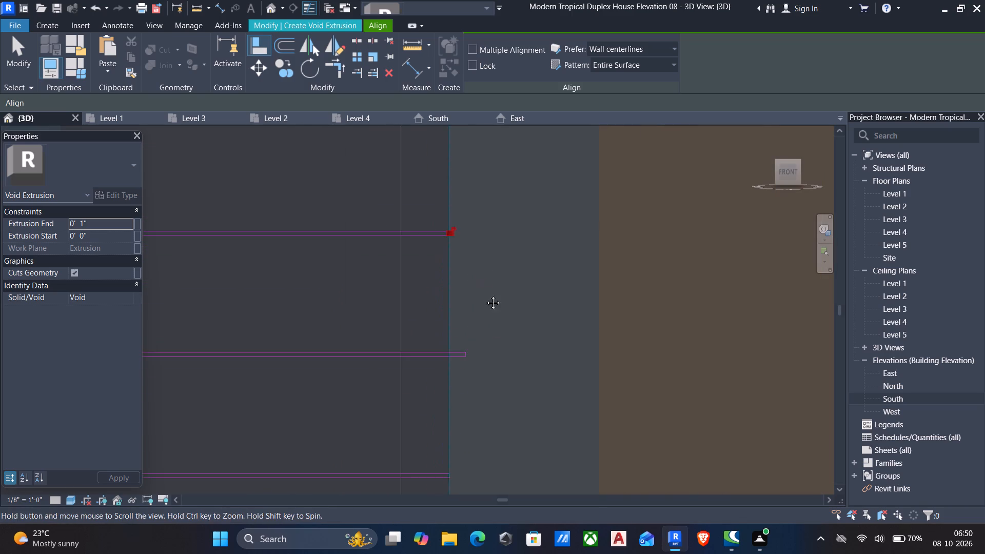
{"action": "middle_click_drag", "start_coordinate": [485, 295], "coordinate": [489, 248]}
{"action": "scroll", "coordinate": [457, 354], "scroll_direction": "up", "scroll_amount": 6}
{"action": "scroll", "coordinate": [484, 167], "scroll_direction": "up", "scroll_amount": 6}
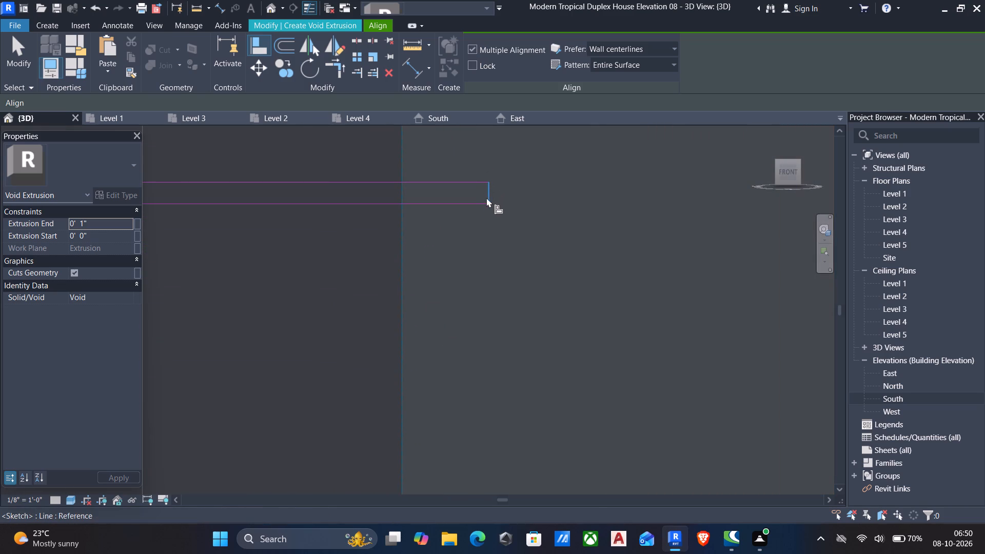
{"action": "left_click", "coordinate": [490, 192], "text": "ctrl"}
Finish editing the groove sketch to apply the void extrusion along the strip.
{"action": "scroll", "coordinate": [480, 215], "scroll_direction": "down", "scroll_amount": 5, "text": "ctrl"}
{"action": "middle_click_drag", "start_coordinate": [467, 271], "coordinate": [463, 215]}
{"action": "scroll", "coordinate": [458, 225], "scroll_direction": "down", "scroll_amount": 3}
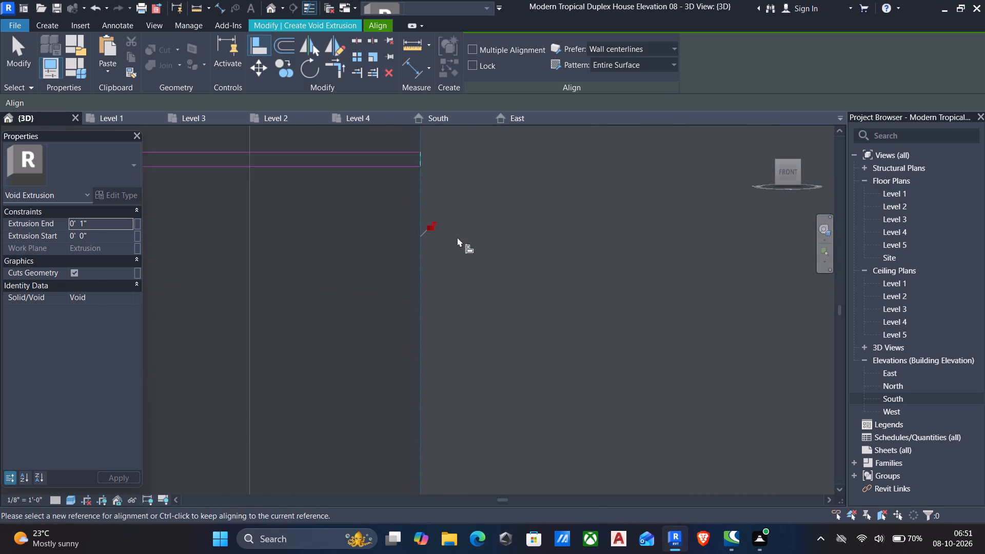
{"action": "scroll", "coordinate": [457, 237], "scroll_direction": "down", "scroll_amount": 11}
{"action": "scroll", "coordinate": [483, 305], "scroll_direction": "down", "scroll_amount": 5}
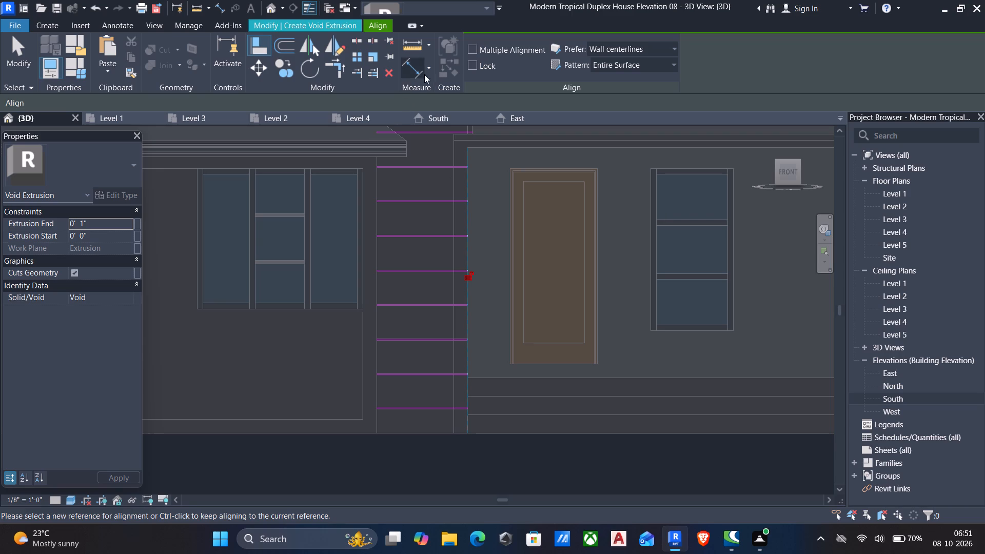
{"action": "left_click", "coordinate": [299, 23]}
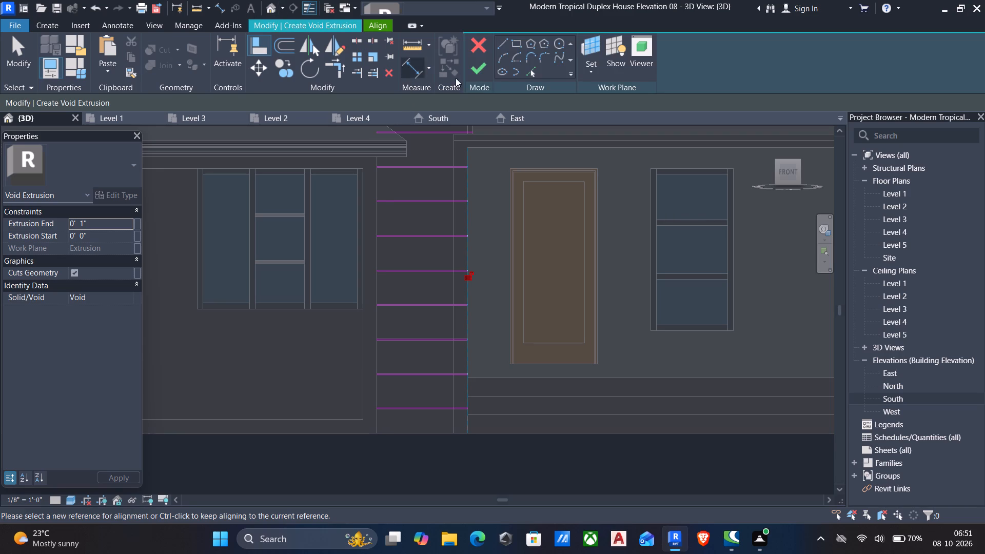
{"action": "left_click", "coordinate": [485, 72]}
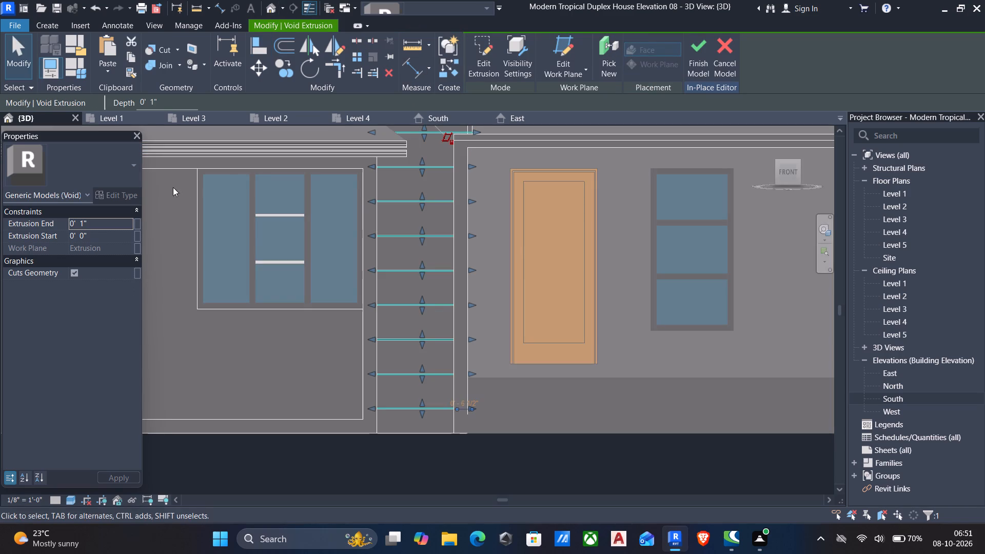
Examine the grooves cut into the vertical strip from the front and around its entrance-side corner.
{"action": "scroll", "coordinate": [481, 273], "scroll_direction": "down", "scroll_amount": 6}
{"action": "middle_click_drag", "start_coordinate": [513, 293], "coordinate": [467, 406]}
{"action": "scroll", "coordinate": [468, 409], "scroll_direction": "up", "scroll_amount": 1}
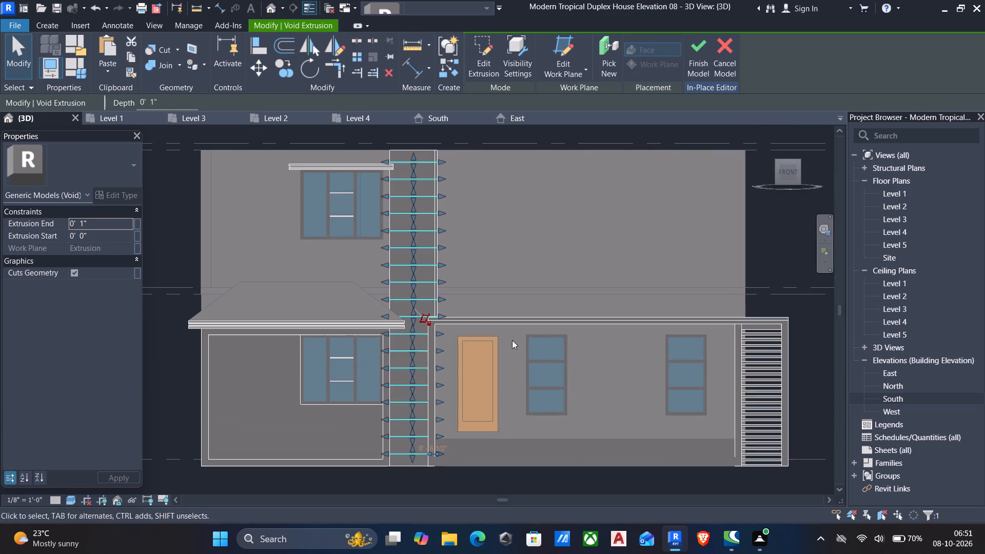
{"action": "key", "text": "Escape"}
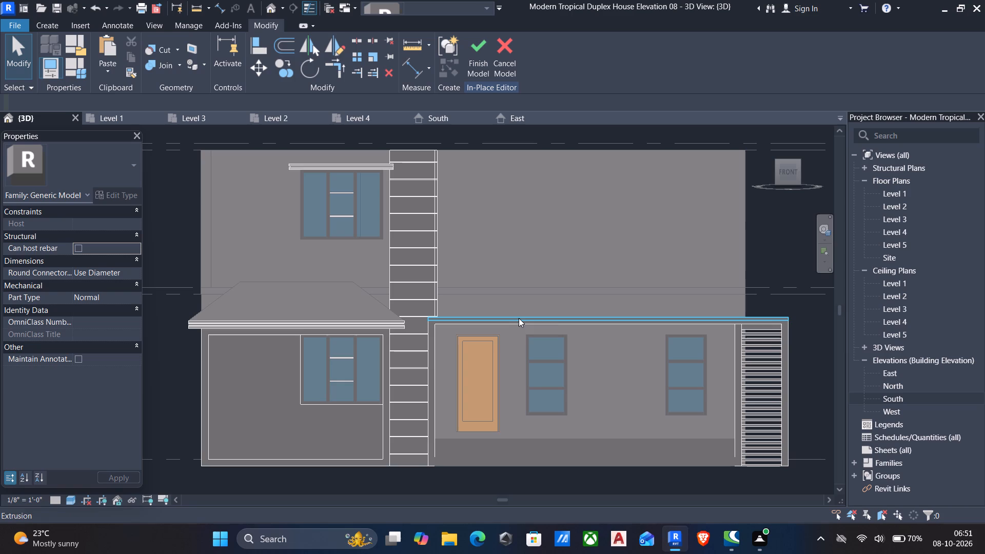
{"action": "scroll", "coordinate": [519, 352], "scroll_direction": "down", "scroll_amount": 4}
{"action": "middle_click_drag", "start_coordinate": [519, 352], "coordinate": [477, 375], "text": "shift"}
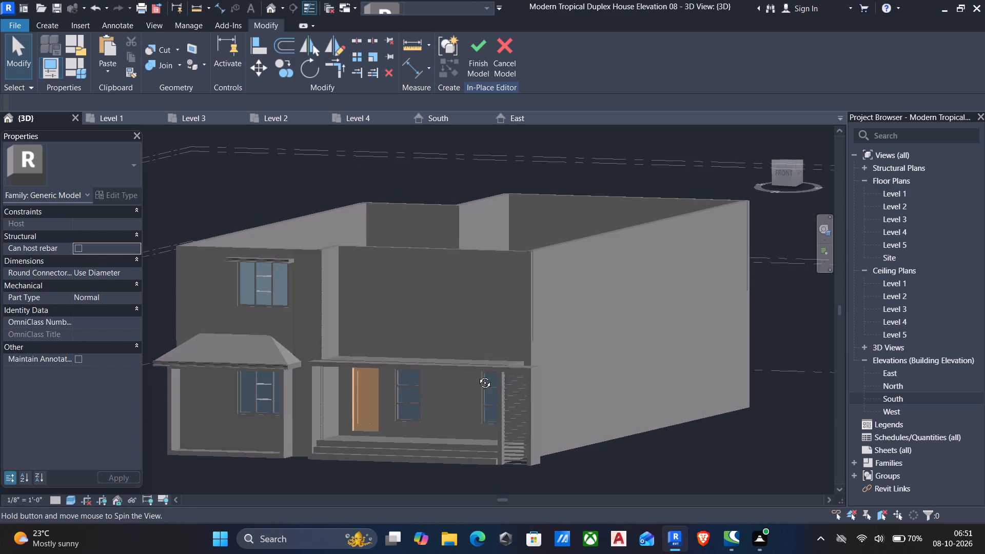
{"action": "middle_click_drag", "start_coordinate": [477, 375], "coordinate": [473, 379], "text": "shift"}
{"action": "scroll", "coordinate": [280, 292], "scroll_direction": "up", "scroll_amount": 6}
{"action": "scroll", "coordinate": [358, 287], "scroll_direction": "up", "scroll_amount": 5}
{"action": "scroll", "coordinate": [382, 293], "scroll_direction": "down", "scroll_amount": 1}
{"action": "middle_click_drag", "start_coordinate": [383, 294], "coordinate": [424, 310]}
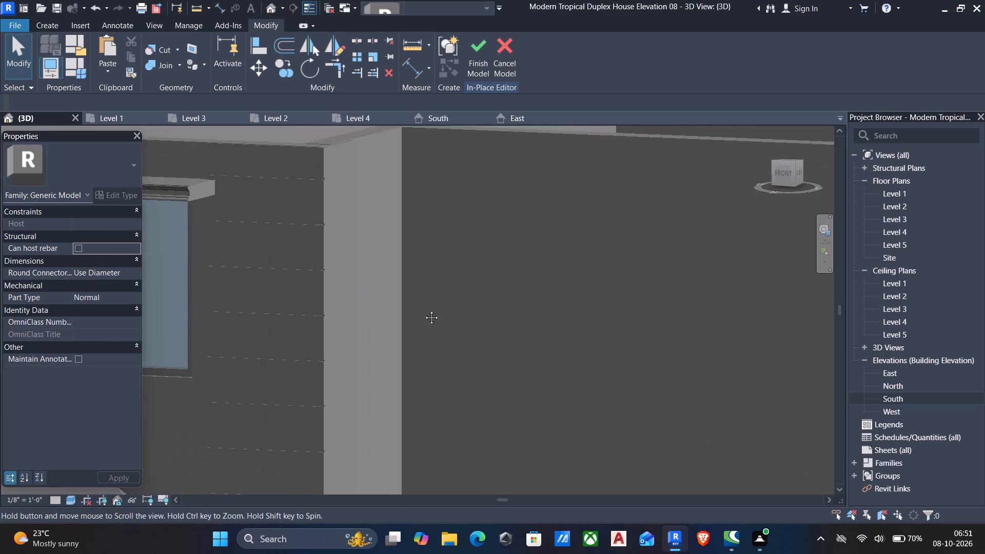
{"action": "middle_click_drag", "start_coordinate": [424, 310], "coordinate": [475, 398]}
{"action": "scroll", "coordinate": [477, 392], "scroll_direction": "up", "scroll_amount": 1}
{"action": "scroll", "coordinate": [471, 391], "scroll_direction": "down", "scroll_amount": 6}
{"action": "middle_click_drag", "start_coordinate": [471, 397], "coordinate": [649, 397]}
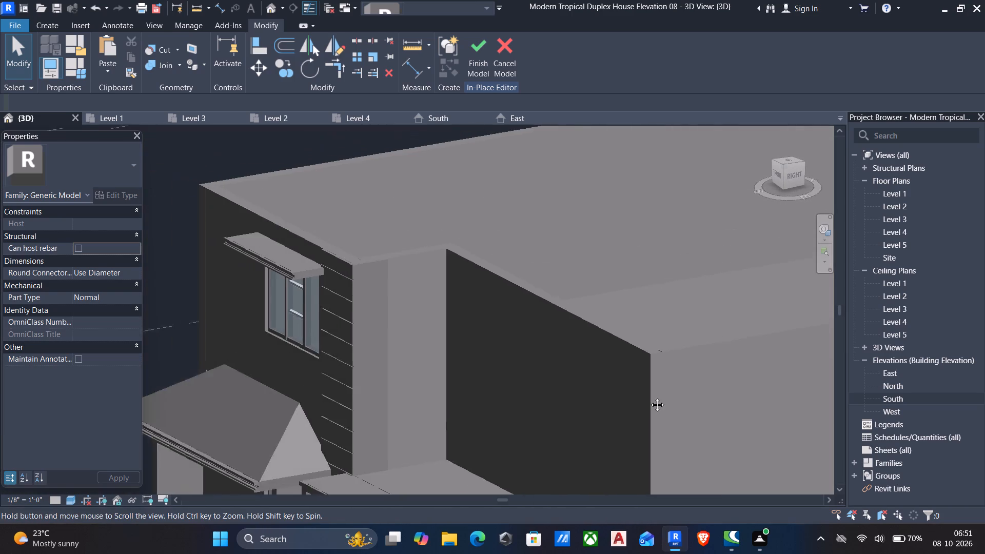
{"action": "middle_click_drag", "start_coordinate": [649, 397], "coordinate": [765, 307]}
{"action": "scroll", "coordinate": [716, 266], "scroll_direction": "up", "scroll_amount": 2}
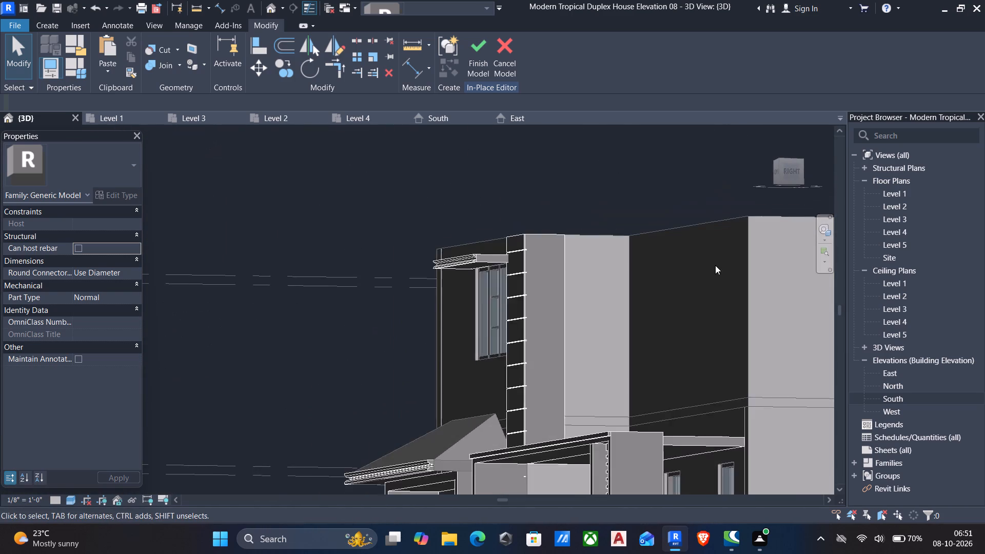
{"action": "scroll", "coordinate": [715, 265], "scroll_direction": "up", "scroll_amount": 4}
{"action": "middle_click_drag", "start_coordinate": [507, 282], "coordinate": [715, 309]}
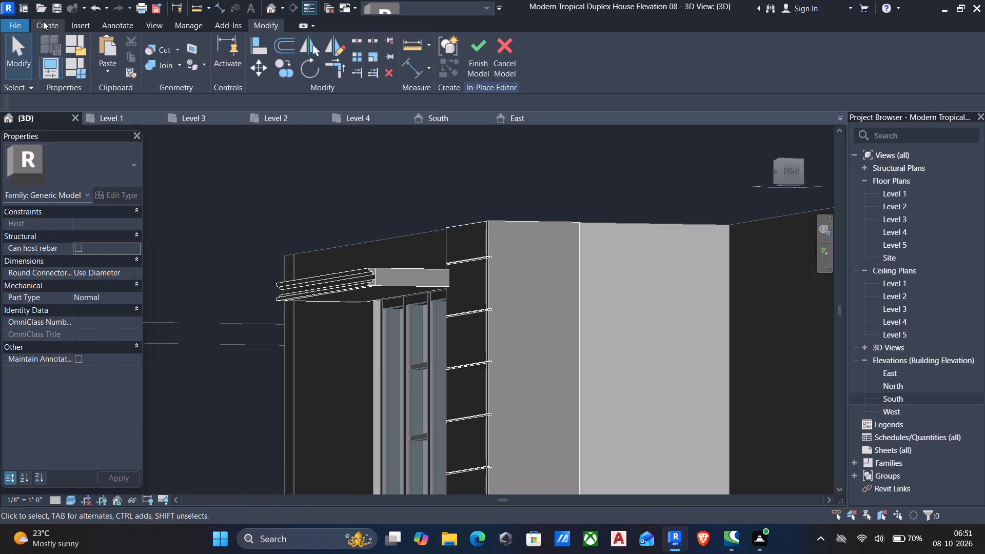
Start a void extrusion and set its work plane to the strip's entrance-side return face.
{"action": "left_click", "coordinate": [42, 21]}
{"action": "left_click", "coordinate": [253, 48]}
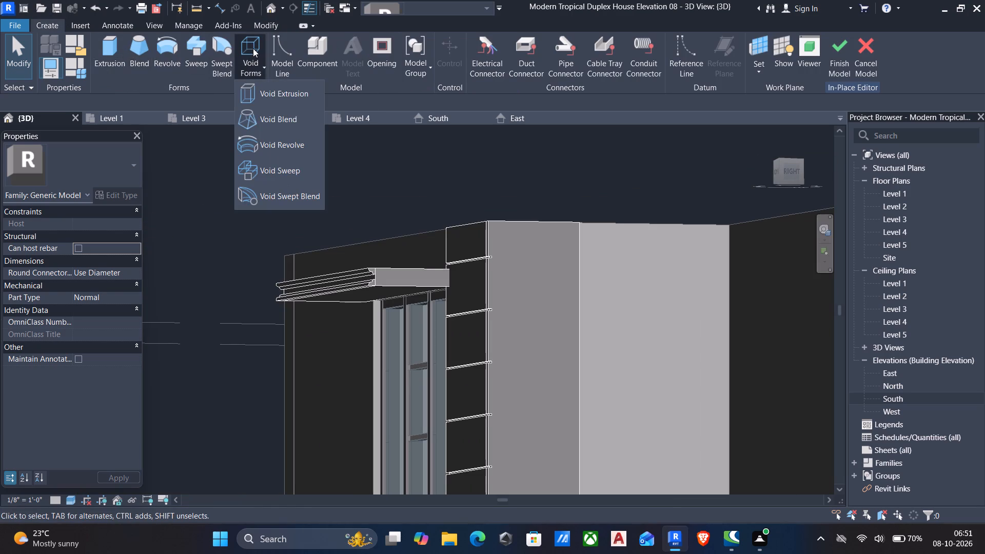
{"action": "left_click", "coordinate": [275, 93]}
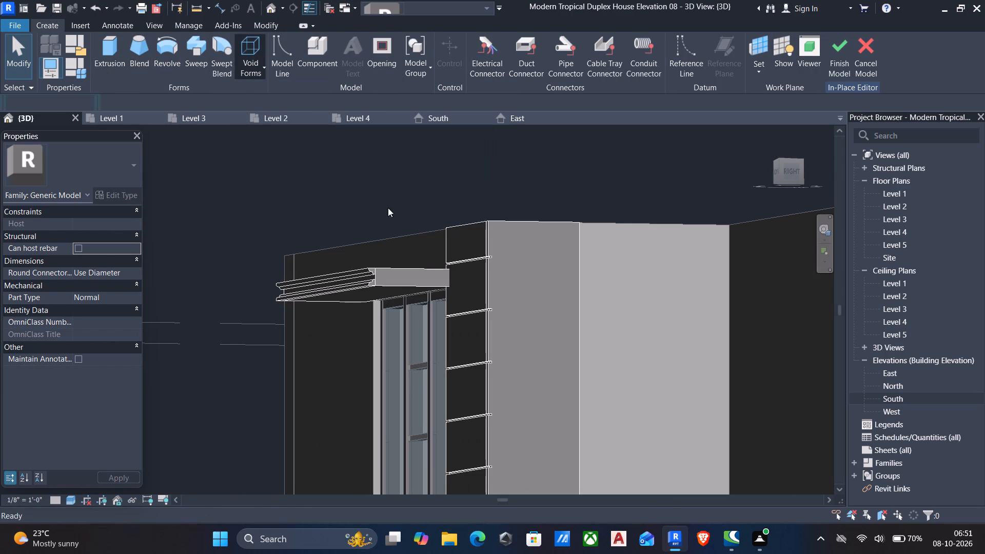
{"action": "scroll", "coordinate": [568, 279], "scroll_direction": "up", "scroll_amount": 6}
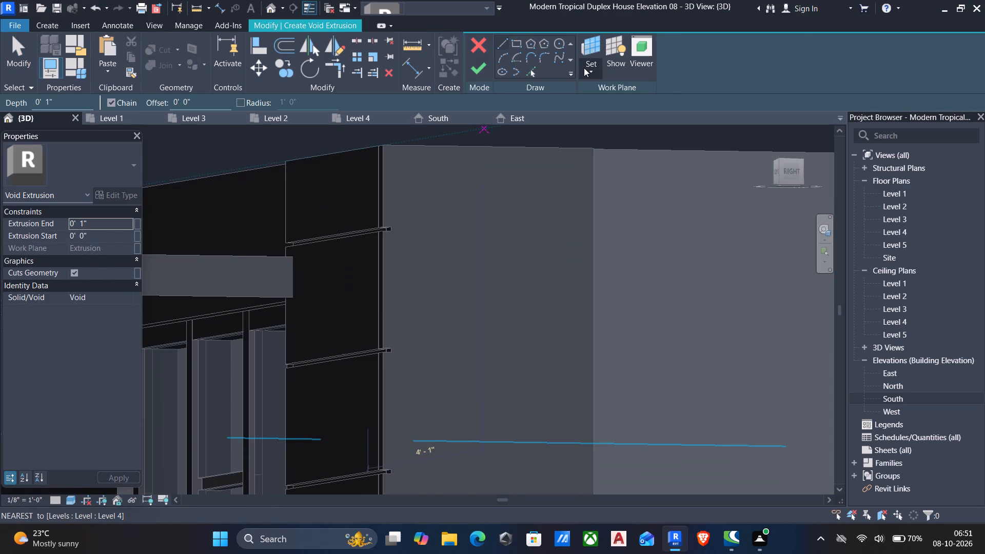
{"action": "left_click", "coordinate": [586, 68]}
{"action": "left_click", "coordinate": [620, 118]}
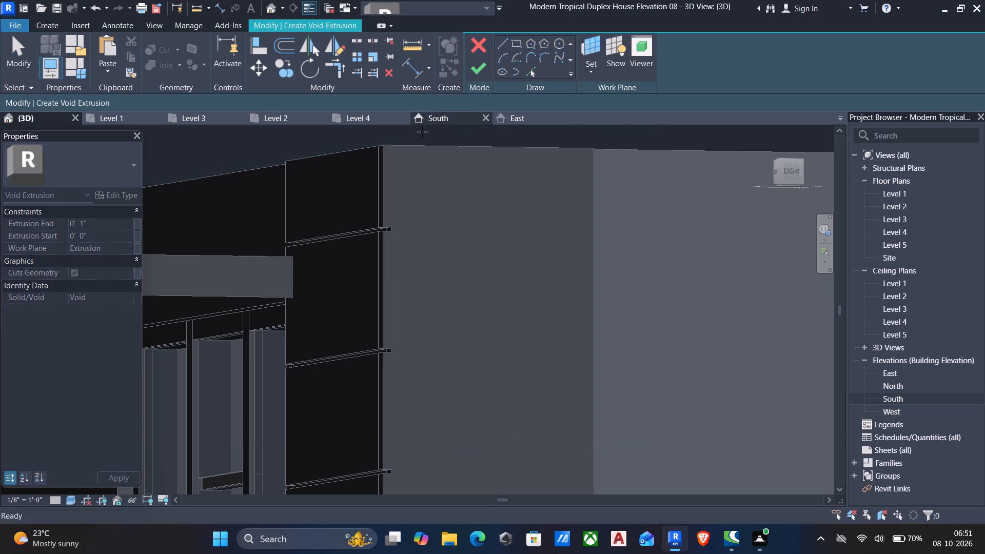
{"action": "left_click", "coordinate": [404, 151]}
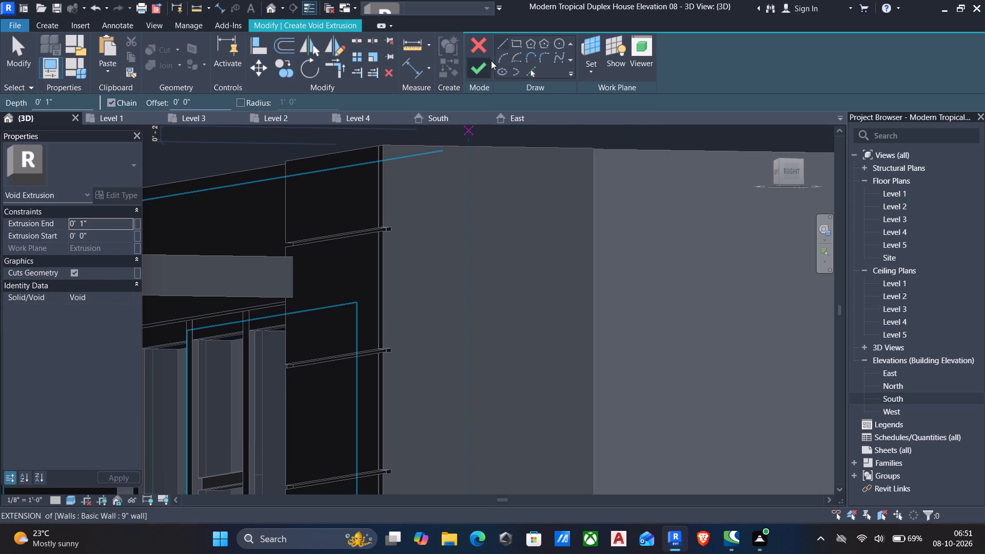
Sketch a rectangle about 0.35" wide and 1/2" high against the end of the topmost groove on the return face.
{"action": "left_click", "coordinate": [514, 42]}
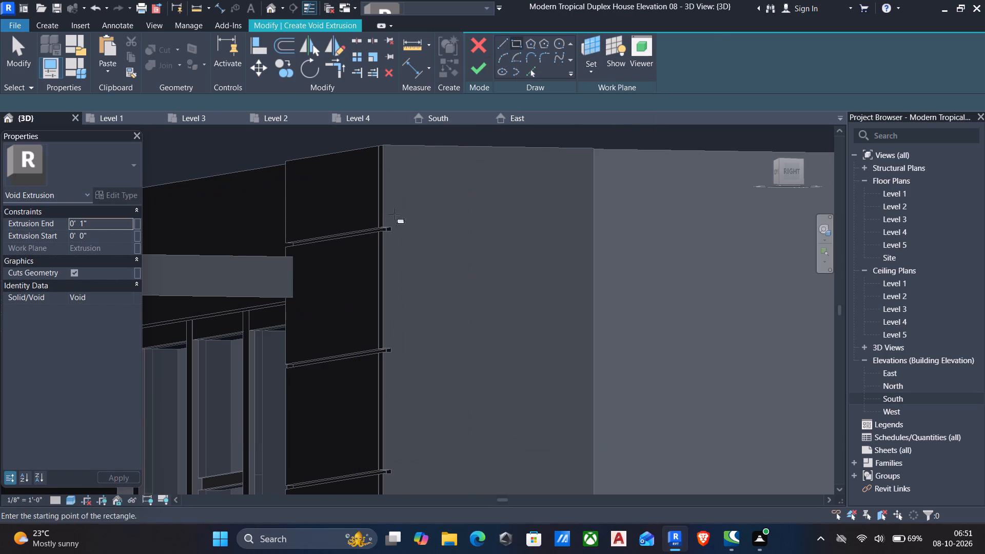
{"action": "scroll", "coordinate": [384, 230], "scroll_direction": "up", "scroll_amount": 11}
{"action": "left_click", "coordinate": [398, 225]}
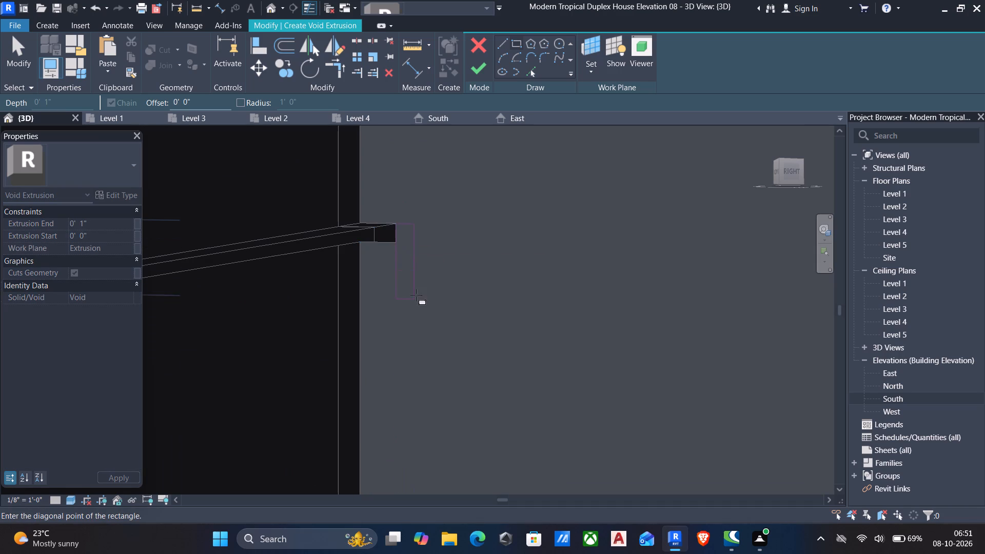
{"action": "scroll", "coordinate": [409, 249], "scroll_direction": "up", "scroll_amount": 13}
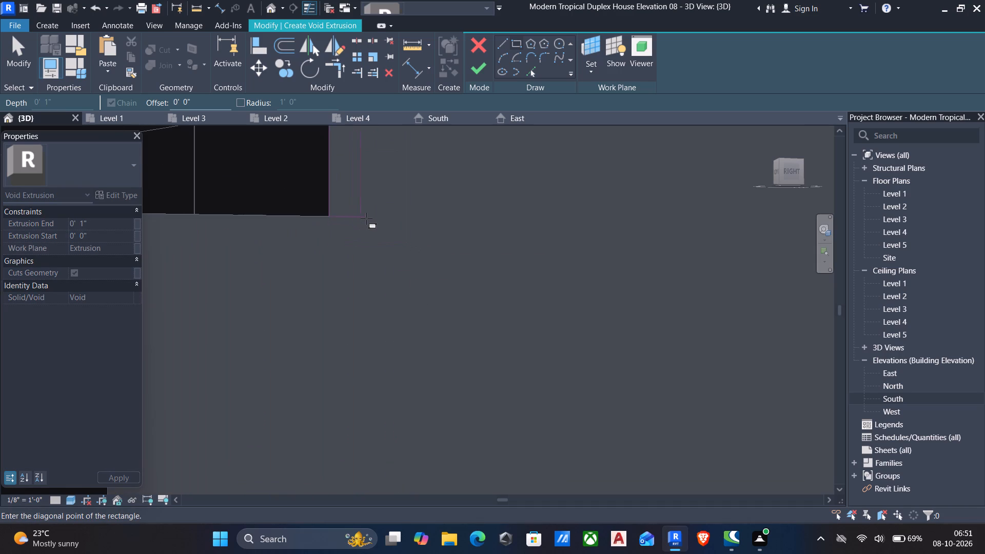
{"action": "left_click", "coordinate": [407, 222]}
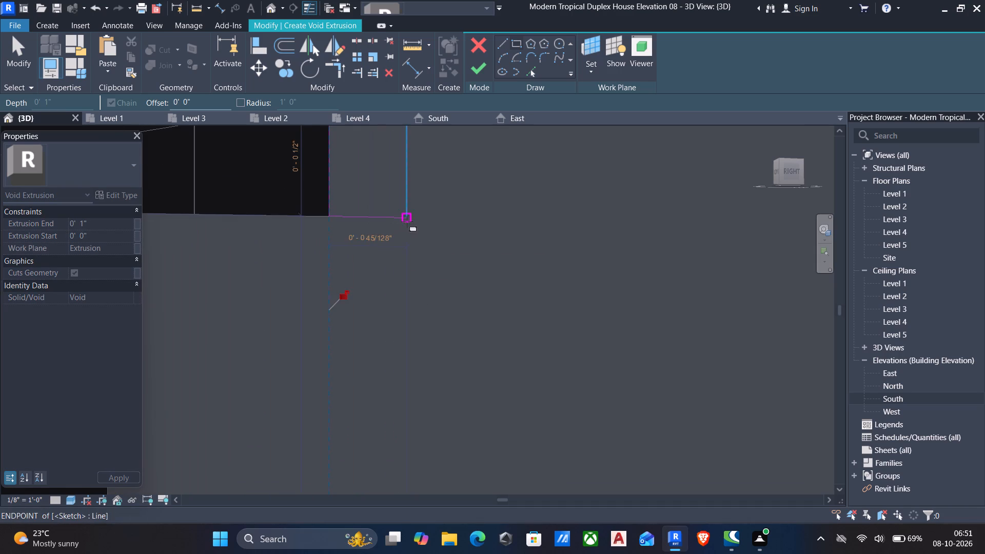
{"action": "scroll", "coordinate": [407, 227], "scroll_direction": "down", "scroll_amount": 6}
{"action": "scroll", "coordinate": [423, 275], "scroll_direction": "down", "scroll_amount": 4}
{"action": "middle_click_drag", "start_coordinate": [432, 292], "coordinate": [422, 180]}
{"action": "middle_click_drag", "start_coordinate": [416, 553], "coordinate": [369, 357]}
{"action": "scroll", "coordinate": [368, 354], "scroll_direction": "up", "scroll_amount": 1}
{"action": "scroll", "coordinate": [378, 364], "scroll_direction": "down", "scroll_amount": 5}
{"action": "middle_click_drag", "start_coordinate": [402, 400], "coordinate": [389, 266]}
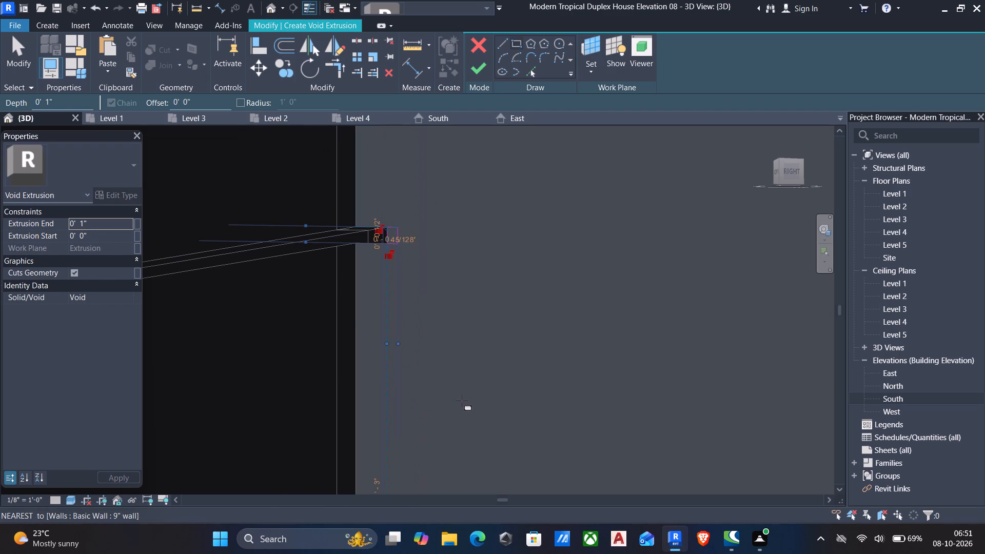
{"action": "scroll", "coordinate": [407, 224], "scroll_direction": "up", "scroll_amount": 6}
{"action": "key", "text": "Escape"}
{"action": "scroll", "coordinate": [384, 248], "scroll_direction": "up", "scroll_amount": 6}
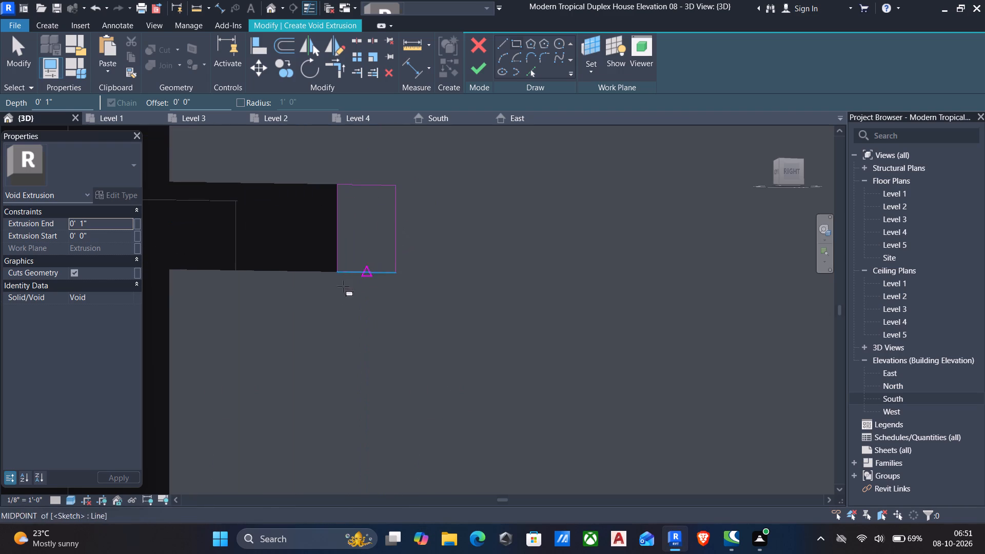
Sketch a rectangle about 1/2" wide and 1/2" high against the end of the second groove from the top.
{"action": "scroll", "coordinate": [324, 305], "scroll_direction": "down", "scroll_amount": 11}
{"action": "middle_click_drag", "start_coordinate": [337, 347], "coordinate": [324, 212]}
{"action": "scroll", "coordinate": [324, 215], "scroll_direction": "up", "scroll_amount": 1}
{"action": "scroll", "coordinate": [344, 263], "scroll_direction": "down", "scroll_amount": 3}
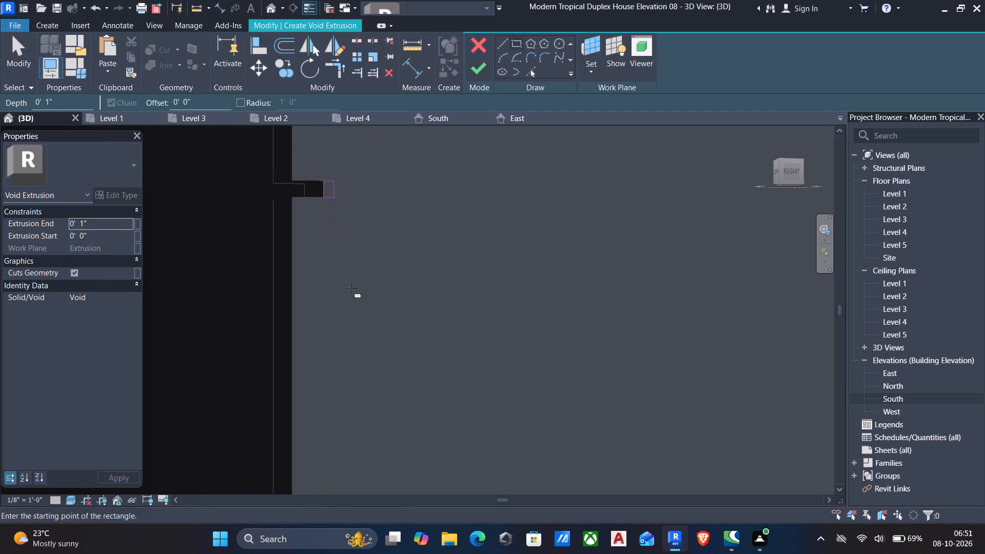
{"action": "scroll", "coordinate": [351, 288], "scroll_direction": "down", "scroll_amount": 4}
{"action": "middle_click_drag", "start_coordinate": [409, 393], "coordinate": [403, 257]}
{"action": "scroll", "coordinate": [373, 312], "scroll_direction": "up", "scroll_amount": 7}
{"action": "scroll", "coordinate": [329, 379], "scroll_direction": "down", "scroll_amount": 5}
{"action": "middle_click_drag", "start_coordinate": [349, 350], "coordinate": [387, 245]}
{"action": "scroll", "coordinate": [385, 249], "scroll_direction": "up", "scroll_amount": 2}
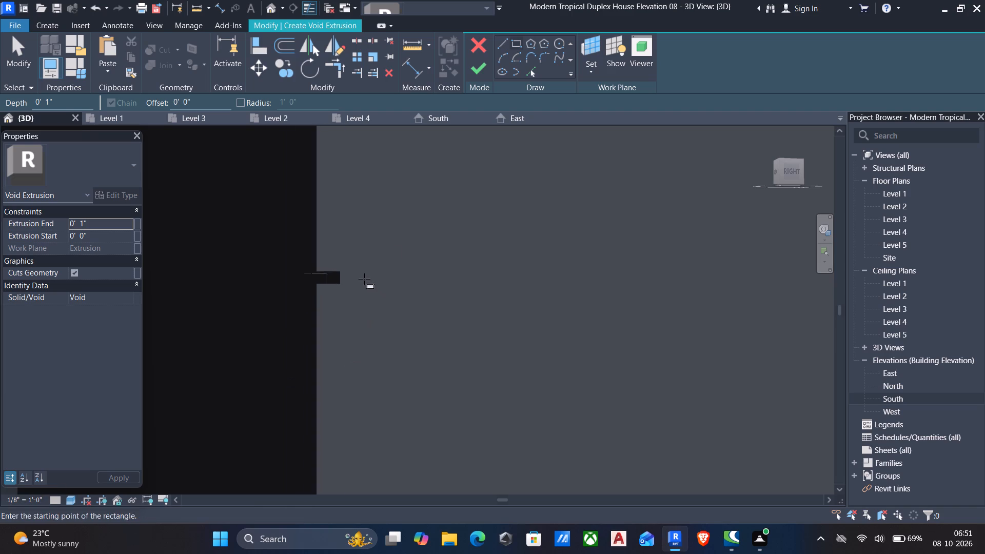
{"action": "scroll", "coordinate": [364, 279], "scroll_direction": "up", "scroll_amount": 4}
{"action": "scroll", "coordinate": [294, 268], "scroll_direction": "up", "scroll_amount": 5}
{"action": "left_click", "coordinate": [334, 263]}
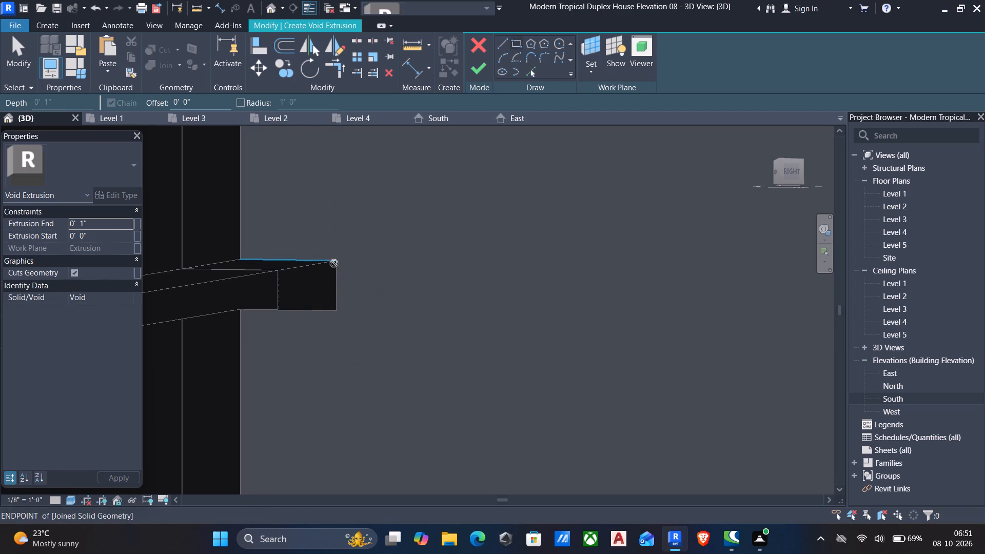
{"action": "left_click", "coordinate": [380, 314]}
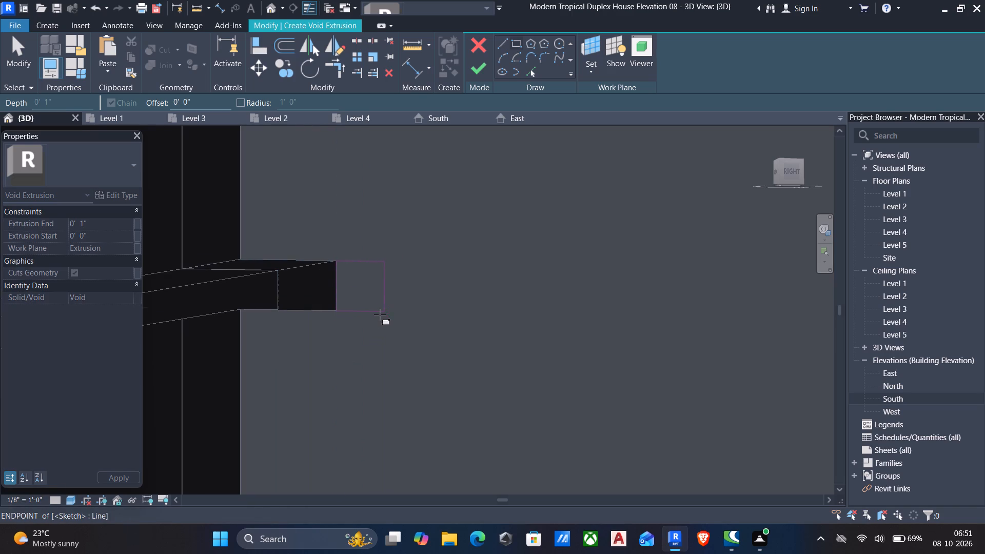
Sketch a rectangle 1/2" high on the return face against the end of the third groove from the top.
{"action": "scroll", "coordinate": [375, 332], "scroll_direction": "down", "scroll_amount": 5}
{"action": "middle_click_drag", "start_coordinate": [375, 341], "coordinate": [379, 294]}
{"action": "scroll", "coordinate": [410, 323], "scroll_direction": "down", "scroll_amount": 7}
{"action": "middle_click_drag", "start_coordinate": [420, 347], "coordinate": [421, 193]}
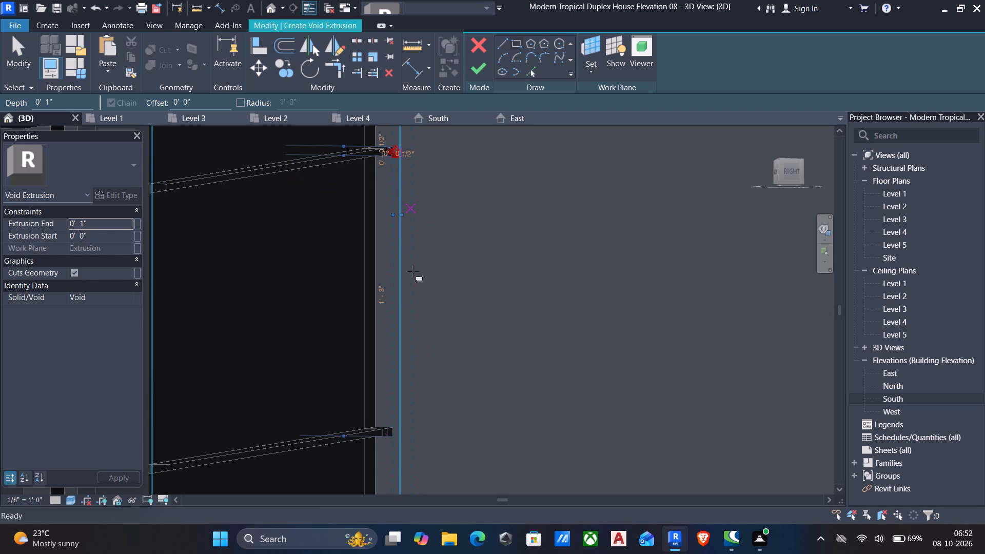
{"action": "middle_click_drag", "start_coordinate": [419, 400], "coordinate": [402, 280]}
{"action": "scroll", "coordinate": [393, 307], "scroll_direction": "up", "scroll_amount": 7}
{"action": "scroll", "coordinate": [339, 318], "scroll_direction": "up", "scroll_amount": 5}
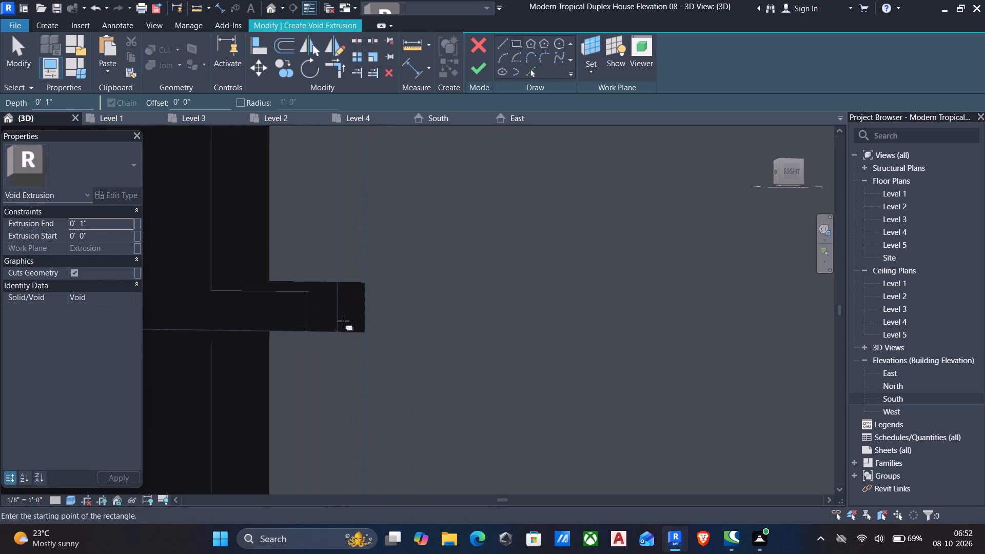
{"action": "left_click", "coordinate": [364, 286]}
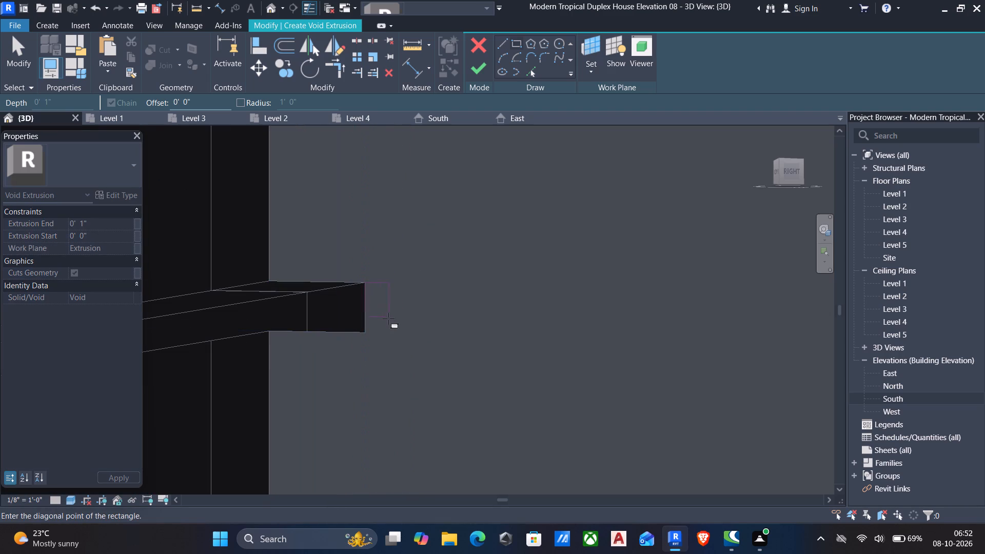
{"action": "left_click", "coordinate": [420, 334]}
Sketch a rectangle about 0.6" wide and 1/2" high against the end of the fourth groove from the top.
{"action": "scroll", "coordinate": [423, 351], "scroll_direction": "down", "scroll_amount": 14}
{"action": "middle_click_drag", "start_coordinate": [503, 429], "coordinate": [478, 304]}
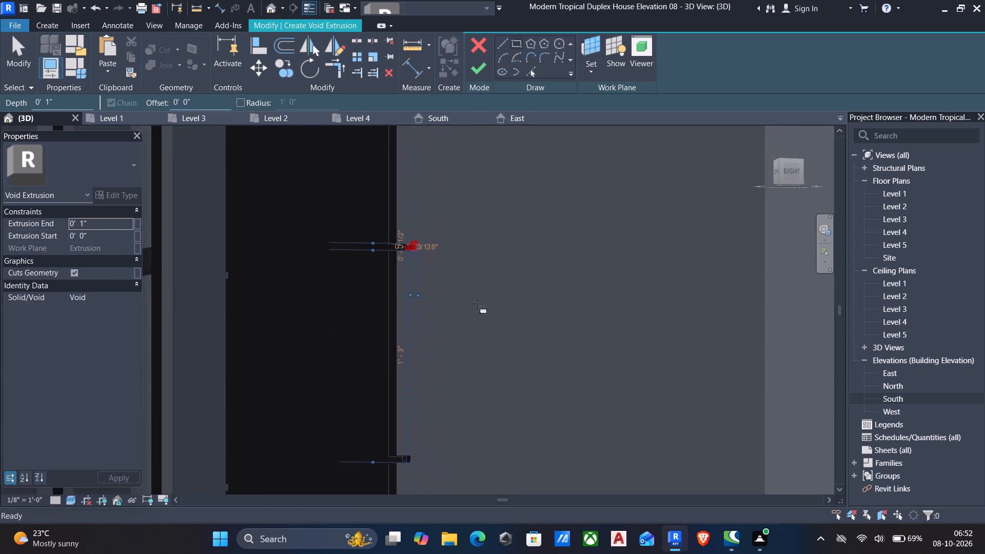
{"action": "scroll", "coordinate": [490, 359], "scroll_direction": "down", "scroll_amount": 4}
{"action": "middle_click_drag", "start_coordinate": [489, 350], "coordinate": [441, 238]}
{"action": "scroll", "coordinate": [457, 358], "scroll_direction": "up", "scroll_amount": 6}
{"action": "scroll", "coordinate": [336, 276], "scroll_direction": "up", "scroll_amount": 4}
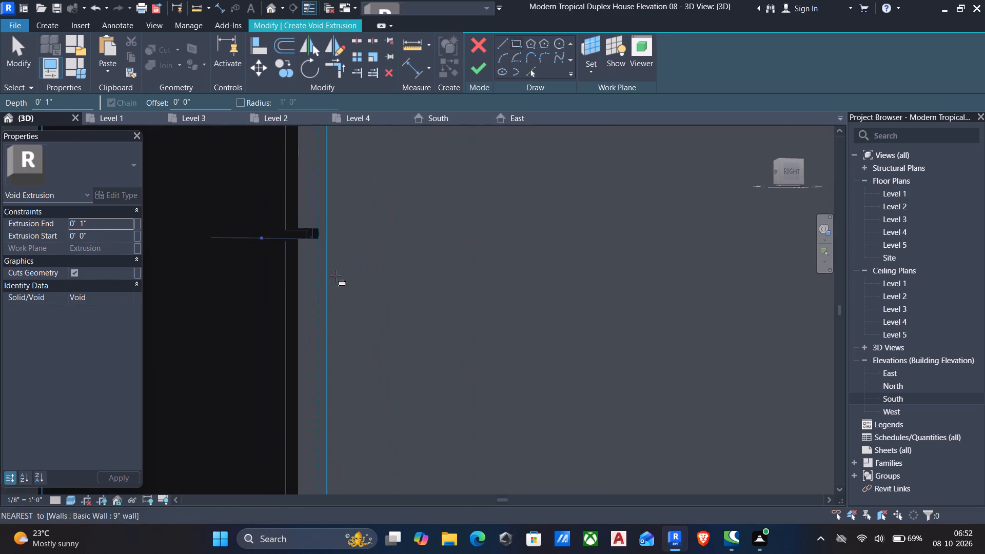
{"action": "scroll", "coordinate": [336, 276], "scroll_direction": "up", "scroll_amount": 2}
{"action": "scroll", "coordinate": [313, 216], "scroll_direction": "up", "scroll_amount": 6}
{"action": "scroll", "coordinate": [308, 177], "scroll_direction": "down", "scroll_amount": 1}
{"action": "middle_click_drag", "start_coordinate": [309, 200], "coordinate": [309, 259]}
{"action": "scroll", "coordinate": [309, 259], "scroll_direction": "up", "scroll_amount": 5}
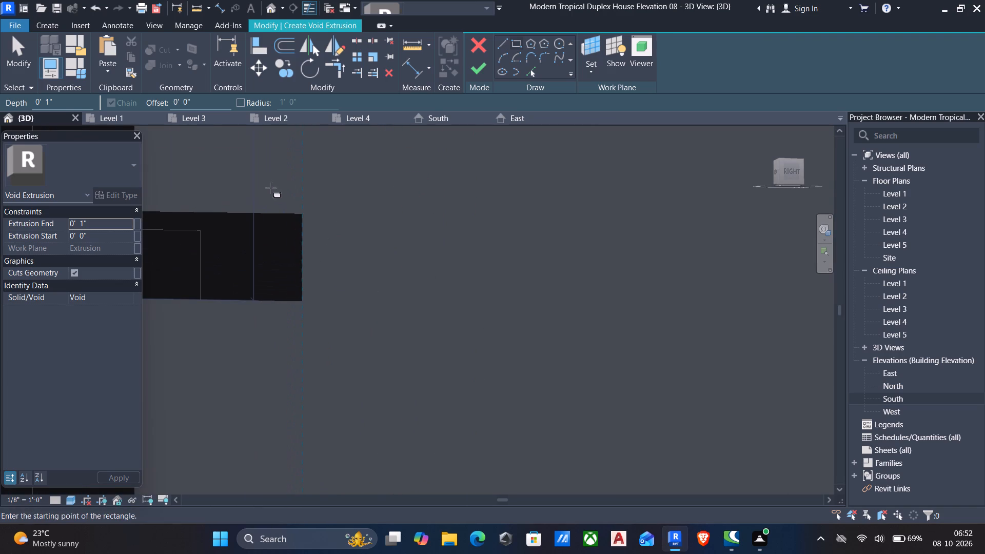
{"action": "left_click", "coordinate": [306, 217]}
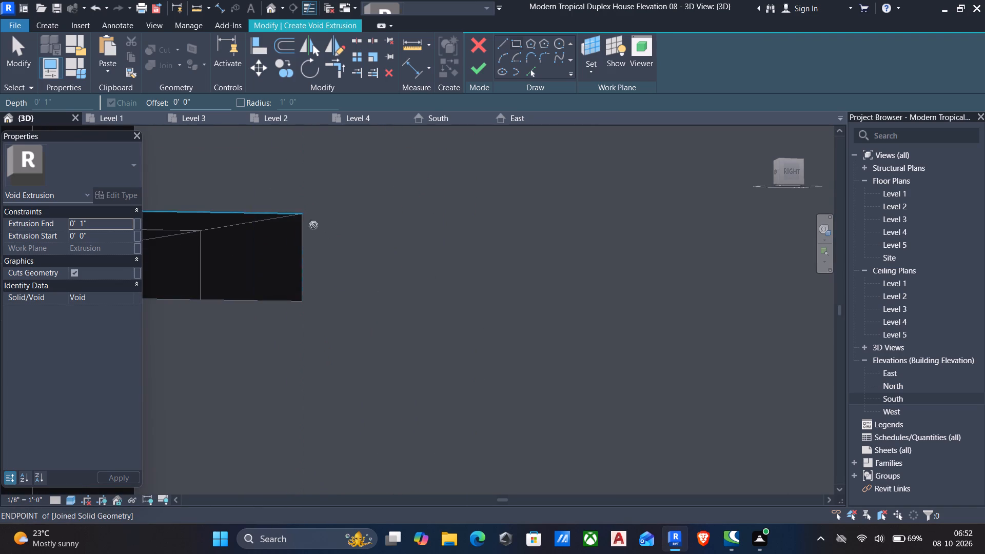
{"action": "left_click", "coordinate": [403, 303]}
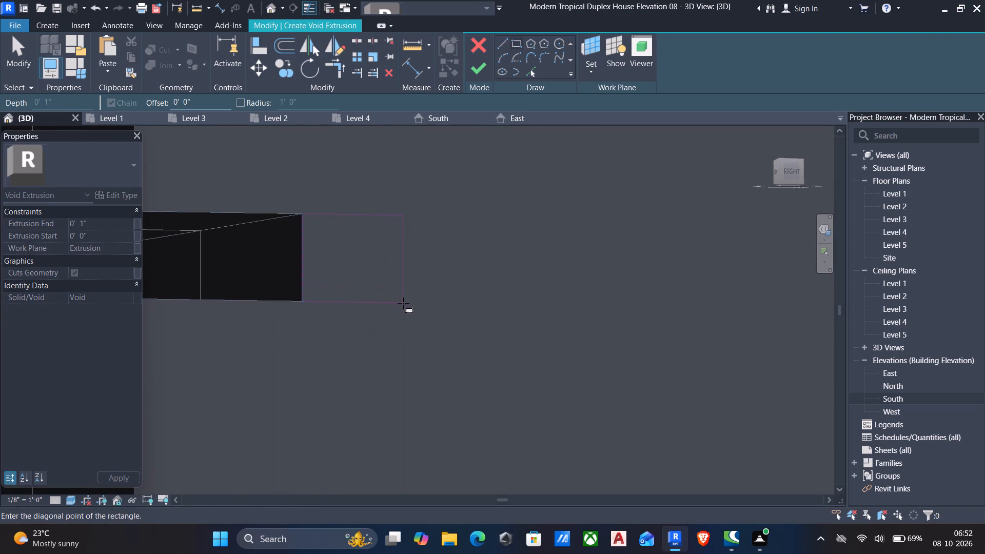
Sketch a rectangle about 0.56" wide and 1/2" high against the end of the fifth groove from the top.
{"action": "scroll", "coordinate": [404, 315], "scroll_direction": "down", "scroll_amount": 7}
{"action": "scroll", "coordinate": [422, 355], "scroll_direction": "down", "scroll_amount": 7}
{"action": "middle_click_drag", "start_coordinate": [428, 393], "coordinate": [396, 260]}
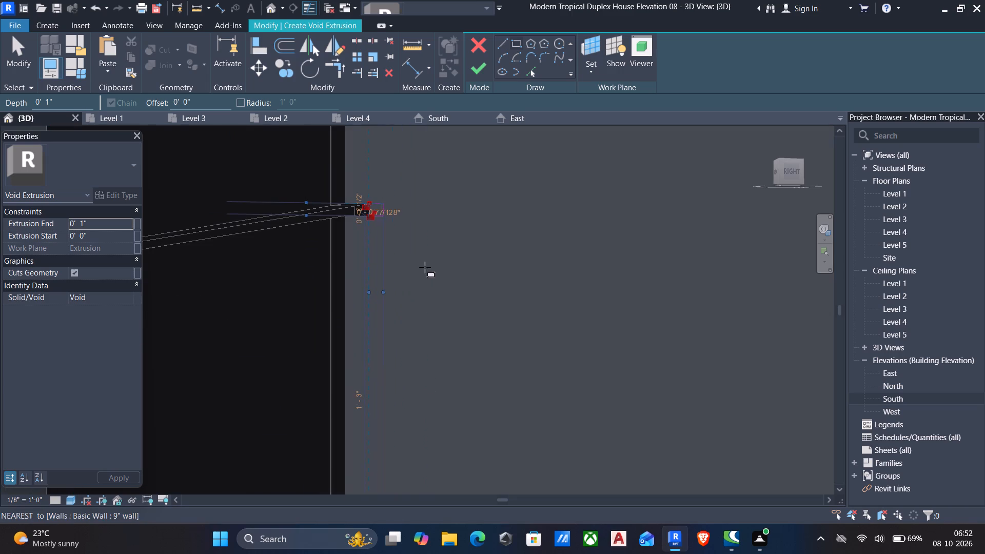
{"action": "scroll", "coordinate": [436, 296], "scroll_direction": "down", "scroll_amount": 7}
{"action": "middle_click_drag", "start_coordinate": [460, 384], "coordinate": [411, 262]}
{"action": "scroll", "coordinate": [377, 302], "scroll_direction": "up", "scroll_amount": 13}
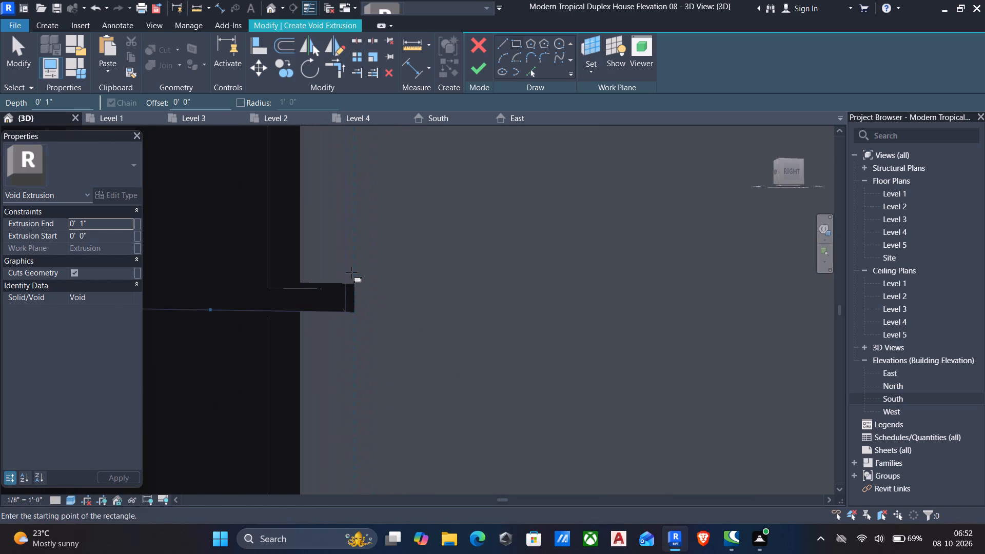
{"action": "scroll", "coordinate": [355, 289], "scroll_direction": "up", "scroll_amount": 6}
{"action": "left_click", "coordinate": [356, 274]}
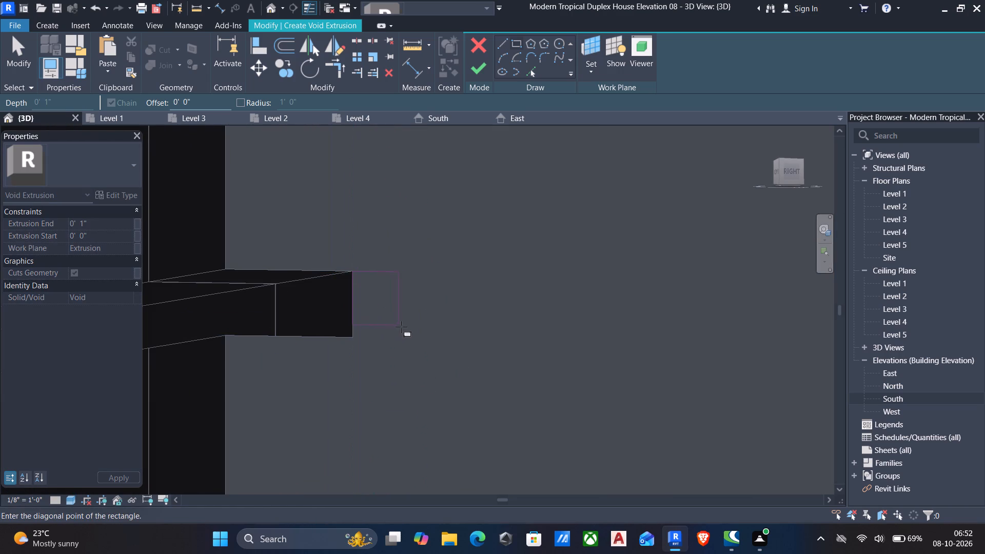
{"action": "left_click", "coordinate": [423, 341]}
Sketch a rectangle about 0.64" wide and 1/2" high against the end of the sixth groove from the top.
{"action": "scroll", "coordinate": [423, 345], "scroll_direction": "down", "scroll_amount": 7}
{"action": "scroll", "coordinate": [452, 393], "scroll_direction": "down", "scroll_amount": 2}
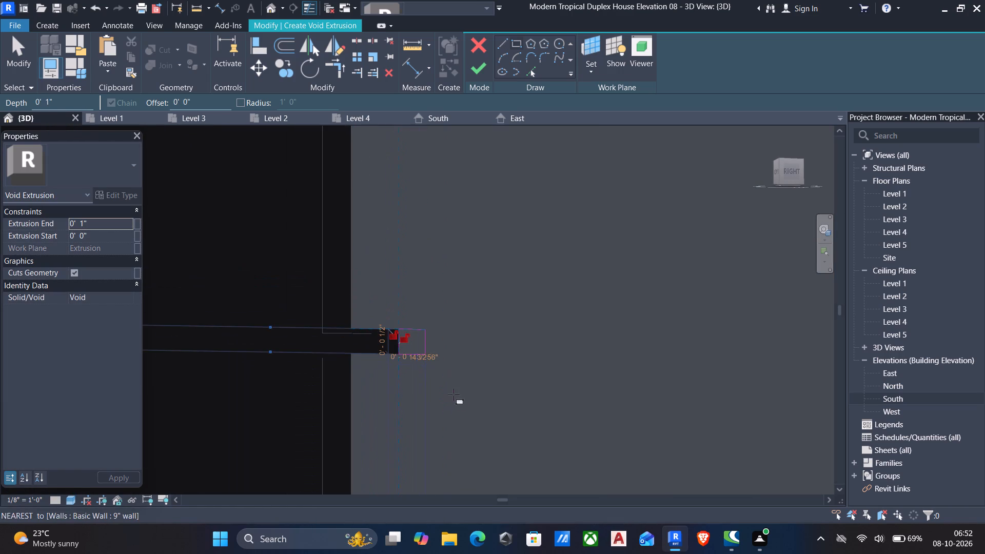
{"action": "scroll", "coordinate": [454, 394], "scroll_direction": "down", "scroll_amount": 4}
{"action": "middle_click_drag", "start_coordinate": [464, 408], "coordinate": [447, 304]}
{"action": "scroll", "coordinate": [452, 322], "scroll_direction": "down", "scroll_amount": 7}
{"action": "middle_click_drag", "start_coordinate": [470, 373], "coordinate": [431, 250]}
{"action": "scroll", "coordinate": [432, 355], "scroll_direction": "up", "scroll_amount": 6}
{"action": "scroll", "coordinate": [357, 266], "scroll_direction": "up", "scroll_amount": 11}
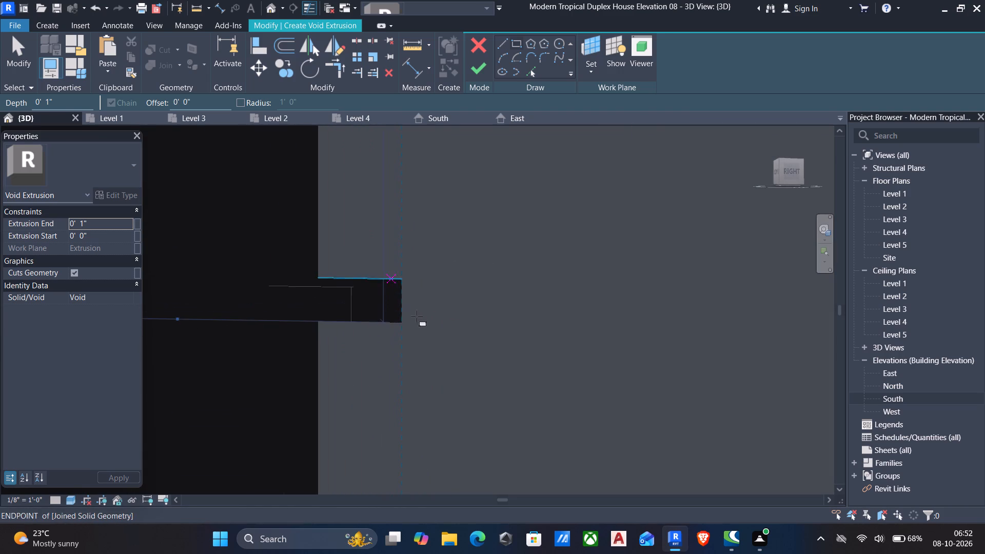
{"action": "left_click_drag", "start_coordinate": [405, 281], "coordinate": [410, 291]}
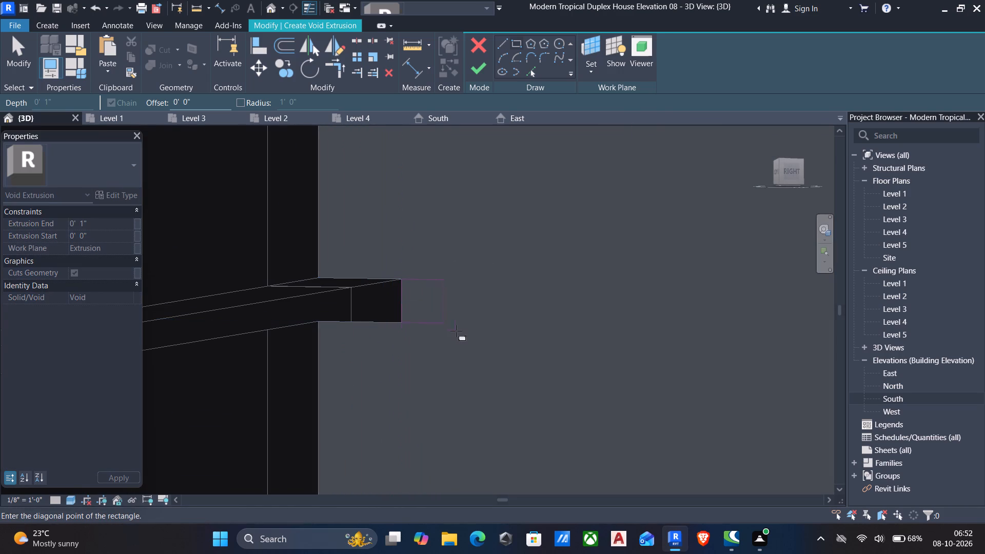
{"action": "left_click", "coordinate": [455, 324]}
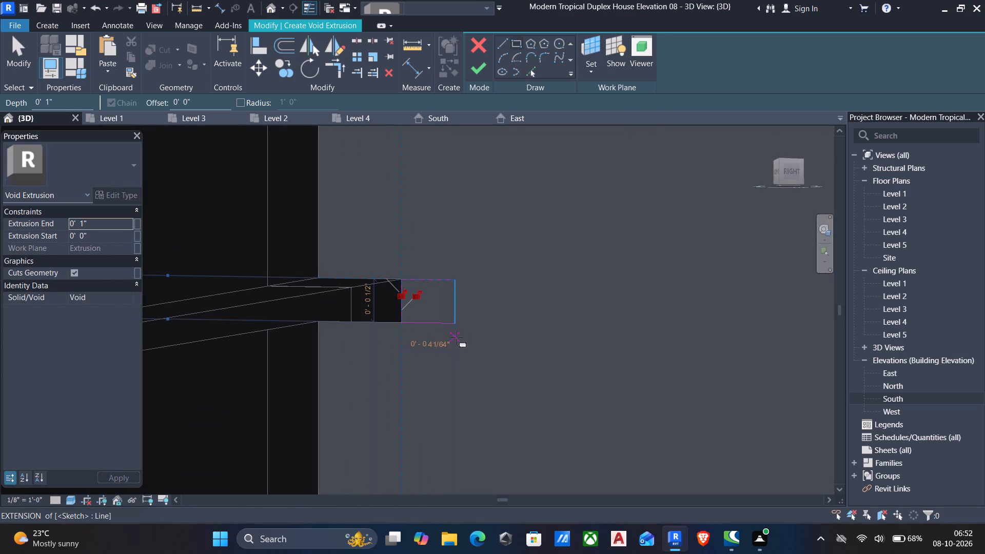
Sketch a rectangle about 3/4" wide and 1/2" high against the end of the seventh groove from the top.
{"action": "scroll", "coordinate": [451, 370], "scroll_direction": "down", "scroll_amount": 6}
{"action": "middle_click_drag", "start_coordinate": [449, 377], "coordinate": [438, 325]}
{"action": "scroll", "coordinate": [438, 323], "scroll_direction": "up", "scroll_amount": 1}
{"action": "scroll", "coordinate": [477, 397], "scroll_direction": "down", "scroll_amount": 6}
{"action": "middle_click_drag", "start_coordinate": [489, 417], "coordinate": [459, 250]}
{"action": "middle_click_drag", "start_coordinate": [479, 413], "coordinate": [450, 304]}
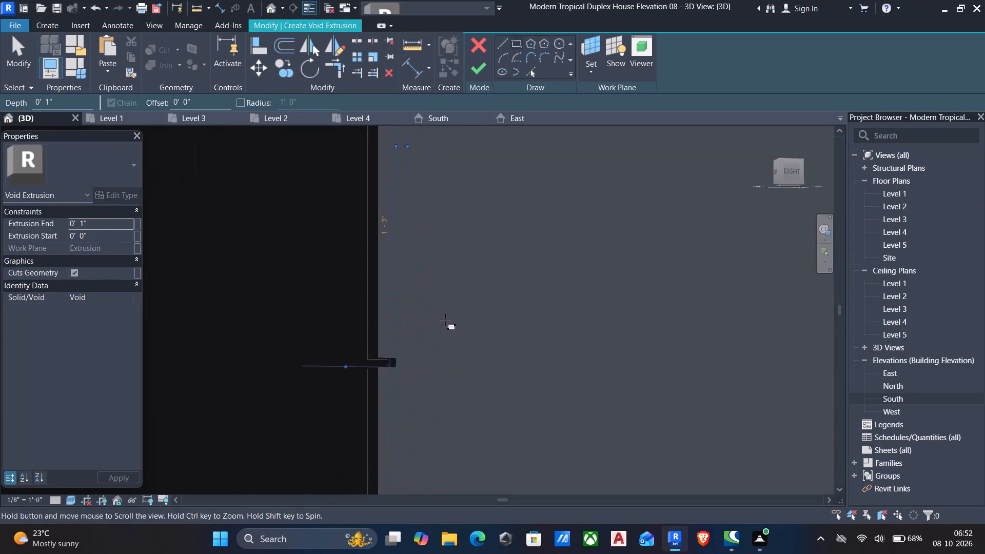
{"action": "scroll", "coordinate": [442, 419], "scroll_direction": "up", "scroll_amount": 6}
{"action": "scroll", "coordinate": [323, 290], "scroll_direction": "up", "scroll_amount": 6}
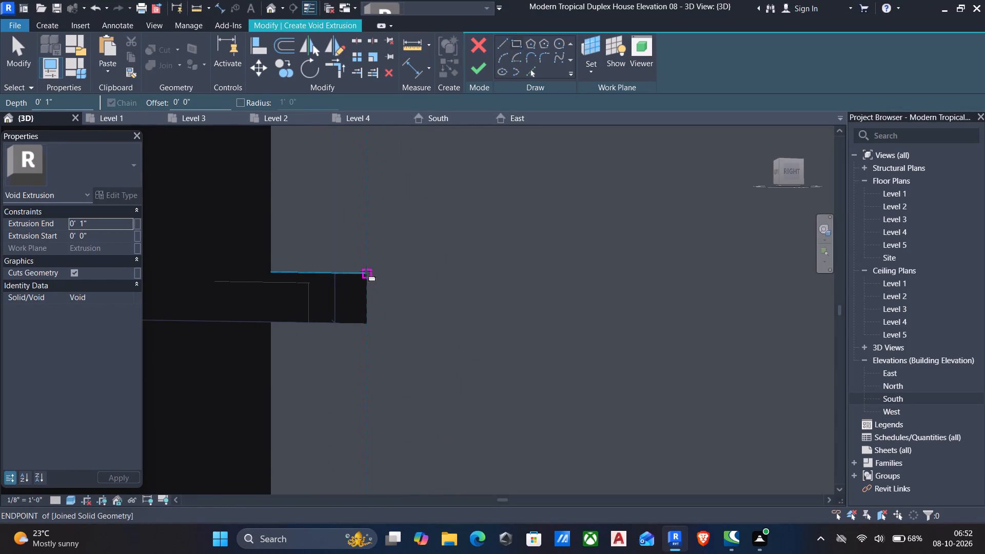
{"action": "left_click", "coordinate": [366, 271]}
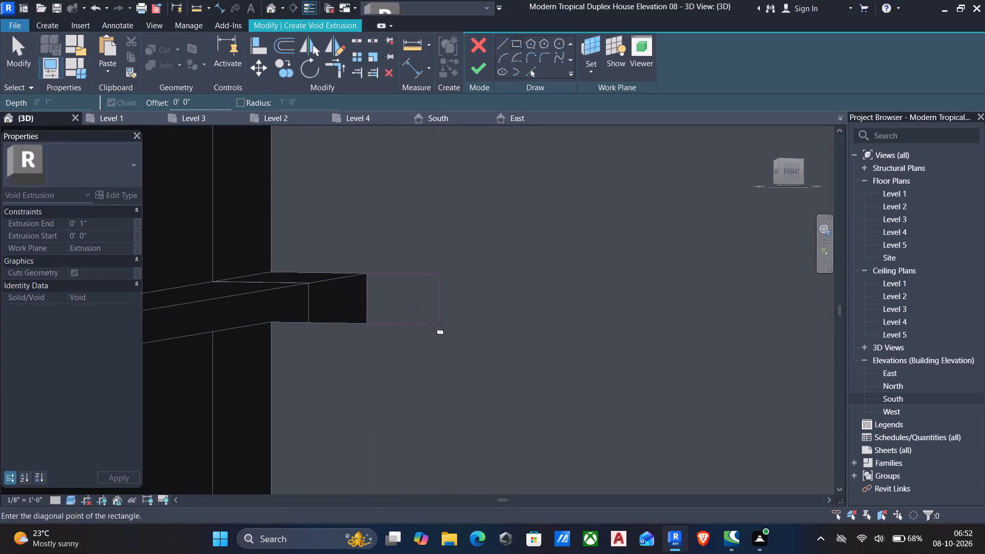
{"action": "left_click", "coordinate": [434, 325]}
Sketch a rectangle about 0.67" wide and 1/2" high against the end of the eighth groove from the top.
{"action": "scroll", "coordinate": [449, 342], "scroll_direction": "down", "scroll_amount": 11}
{"action": "middle_click_drag", "start_coordinate": [461, 396], "coordinate": [437, 316]}
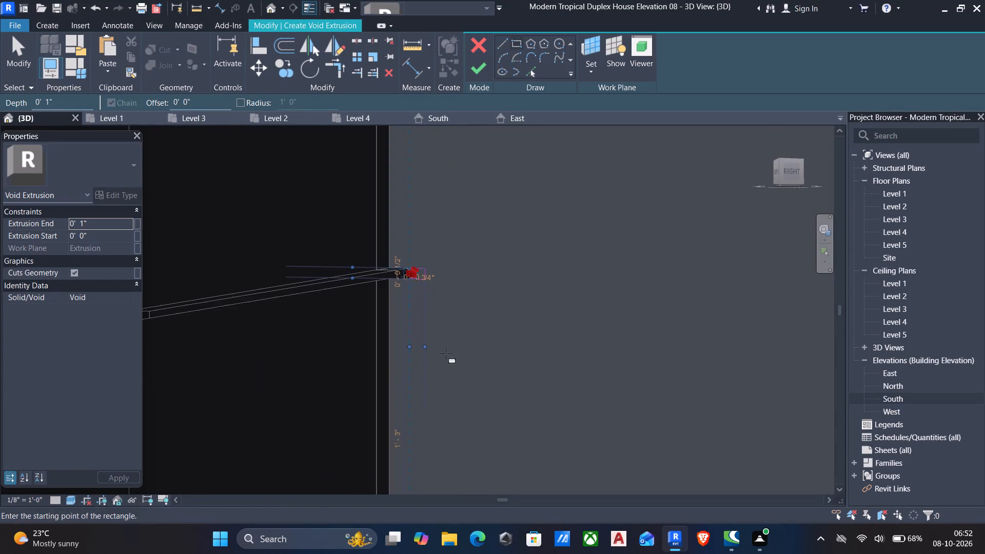
{"action": "scroll", "coordinate": [460, 388], "scroll_direction": "down", "scroll_amount": 6}
{"action": "middle_click_drag", "start_coordinate": [463, 416], "coordinate": [447, 351]}
{"action": "scroll", "coordinate": [456, 447], "scroll_direction": "up", "scroll_amount": 6}
{"action": "scroll", "coordinate": [387, 404], "scroll_direction": "up", "scroll_amount": 6}
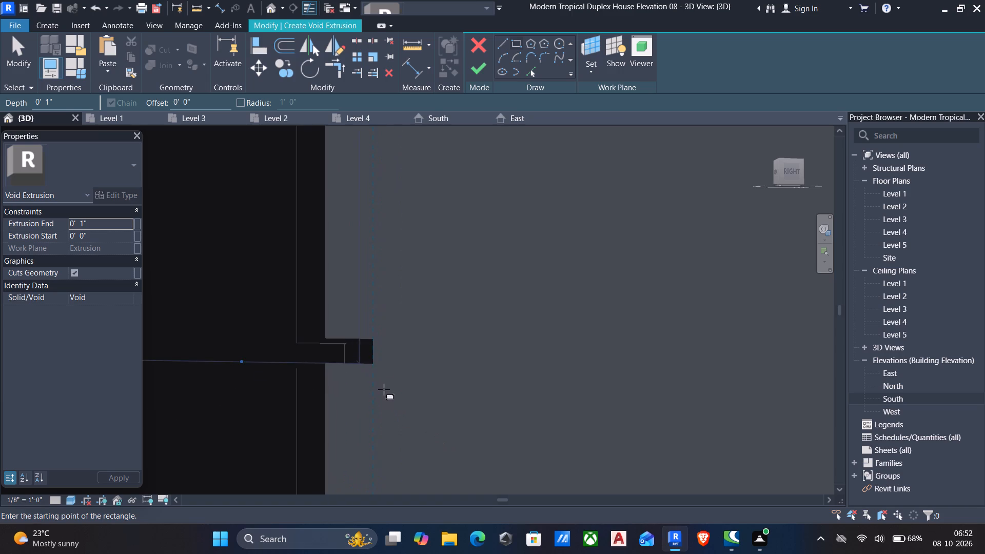
{"action": "scroll", "coordinate": [374, 348], "scroll_direction": "up", "scroll_amount": 6}
{"action": "left_click_drag", "start_coordinate": [372, 328], "coordinate": [378, 334]}
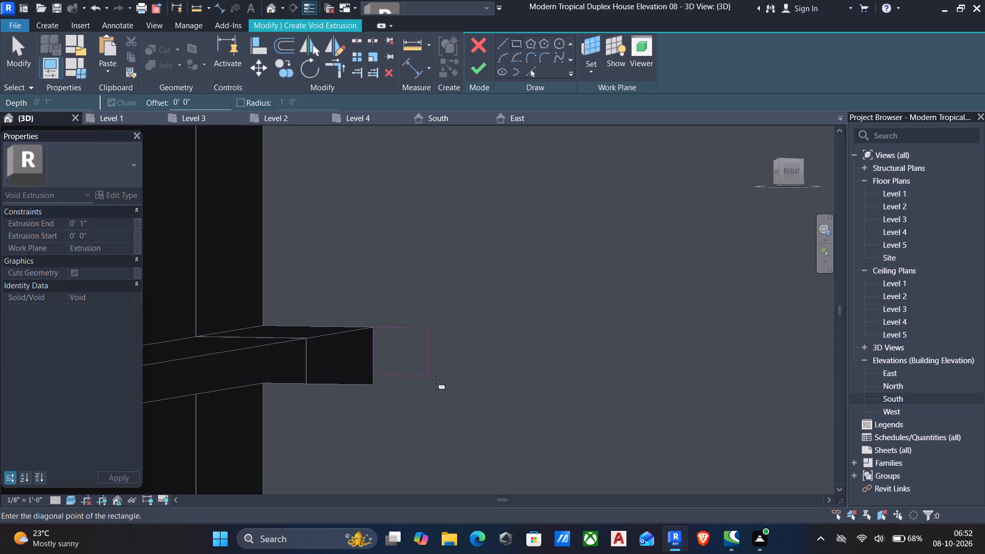
{"action": "left_click", "coordinate": [447, 386]}
Sketch a rectangle about 0.59" wide and 1/2" high against the end of the bottom groove and end rectangle drawing.
{"action": "scroll", "coordinate": [448, 411], "scroll_direction": "down", "scroll_amount": 6}
{"action": "scroll", "coordinate": [485, 448], "scroll_direction": "down", "scroll_amount": 2}
{"action": "middle_click_drag", "start_coordinate": [496, 456], "coordinate": [484, 421]}
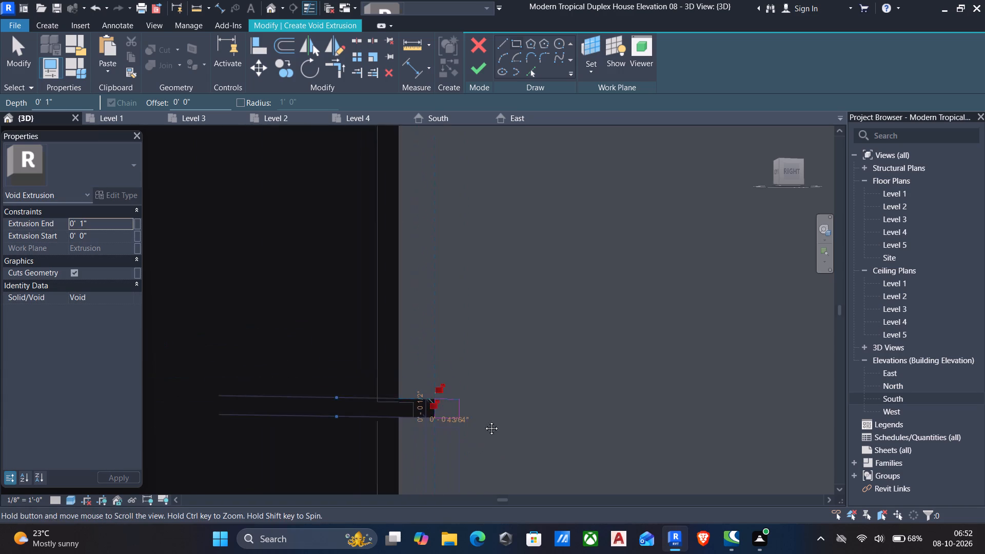
{"action": "middle_click_drag", "start_coordinate": [484, 421], "coordinate": [458, 346]}
{"action": "scroll", "coordinate": [458, 346], "scroll_direction": "up", "scroll_amount": 1}
{"action": "scroll", "coordinate": [476, 372], "scroll_direction": "down", "scroll_amount": 7}
{"action": "middle_click_drag", "start_coordinate": [481, 392], "coordinate": [444, 273]}
{"action": "middle_click_drag", "start_coordinate": [438, 404], "coordinate": [386, 260]}
{"action": "middle_click_drag", "start_coordinate": [407, 401], "coordinate": [404, 389]}
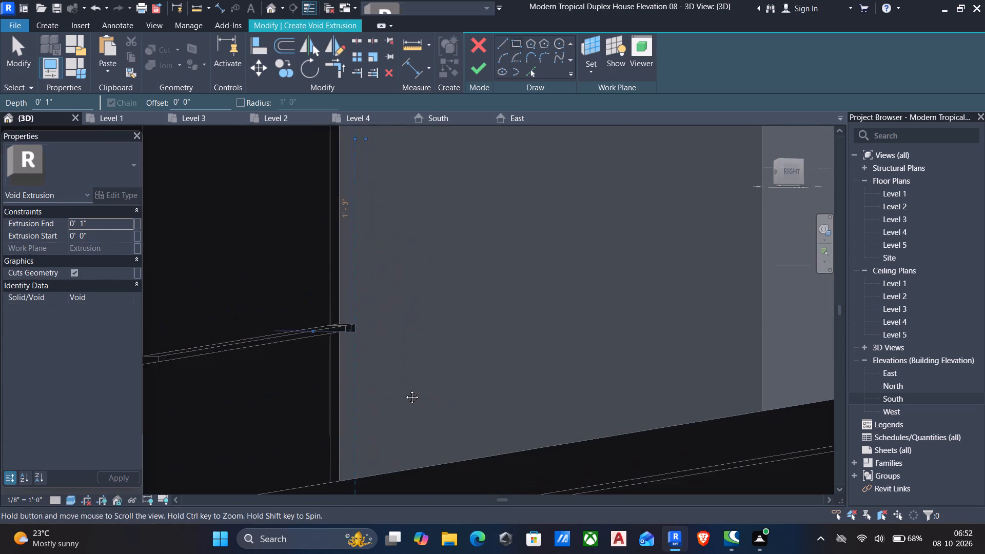
{"action": "middle_click_drag", "start_coordinate": [404, 389], "coordinate": [398, 361]}
{"action": "scroll", "coordinate": [388, 350], "scroll_direction": "up", "scroll_amount": 6}
{"action": "scroll", "coordinate": [294, 224], "scroll_direction": "up", "scroll_amount": 6}
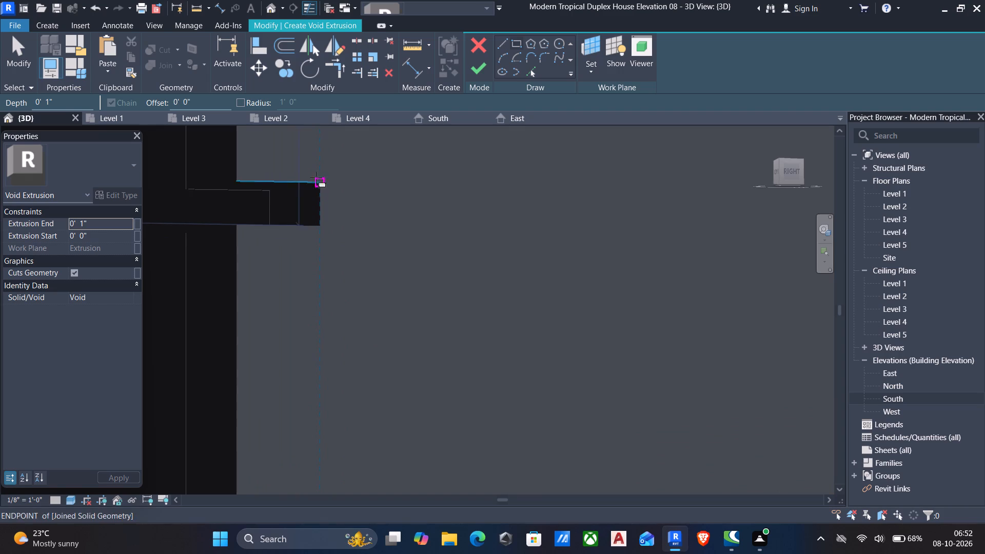
{"action": "left_click", "coordinate": [319, 181]}
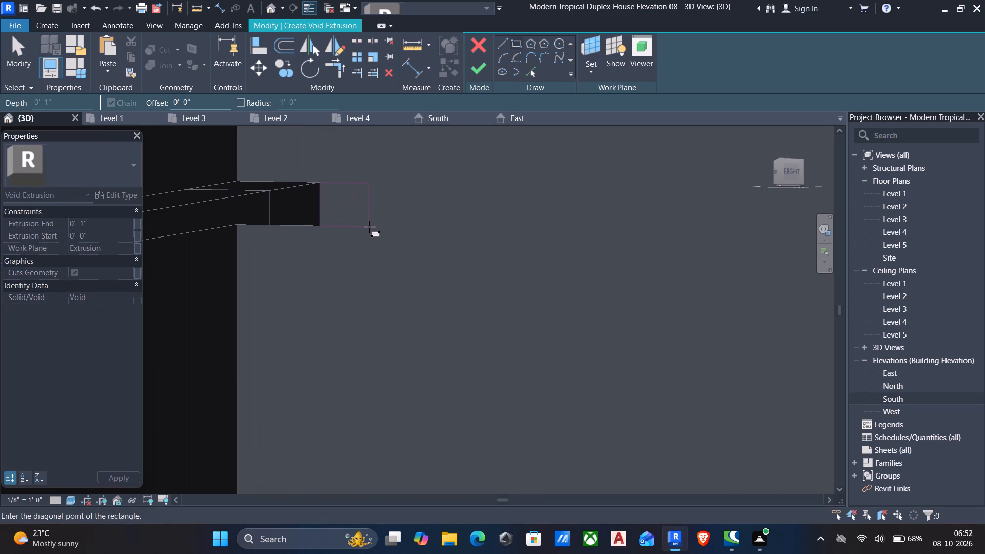
{"action": "left_click", "coordinate": [369, 227]}
{"action": "scroll", "coordinate": [406, 255], "scroll_direction": "down", "scroll_amount": 6}
{"action": "middle_click_drag", "start_coordinate": [418, 306], "coordinate": [417, 417]}
{"action": "scroll", "coordinate": [412, 348], "scroll_direction": "up", "scroll_amount": 1}
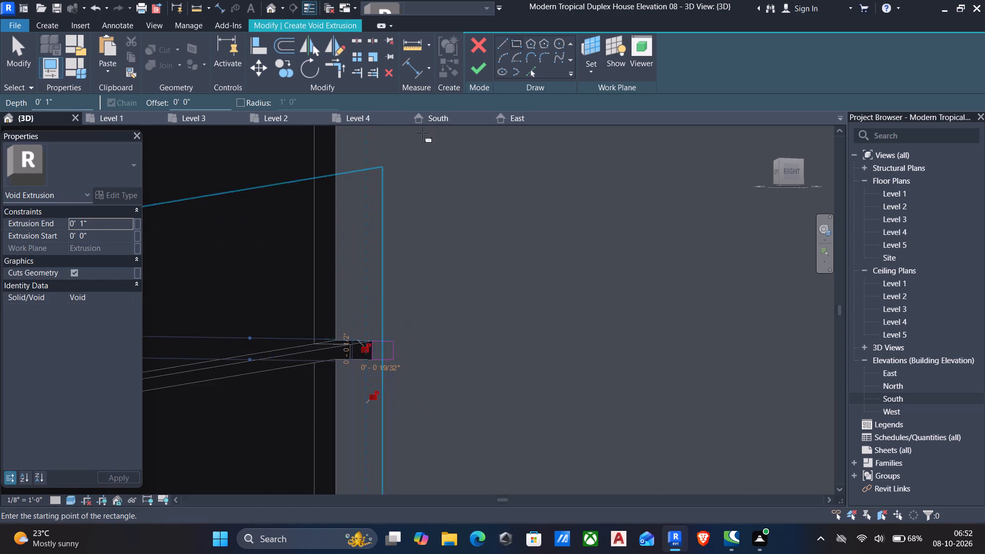
{"action": "scroll", "coordinate": [476, 83], "scroll_direction": "down", "scroll_amount": 7}
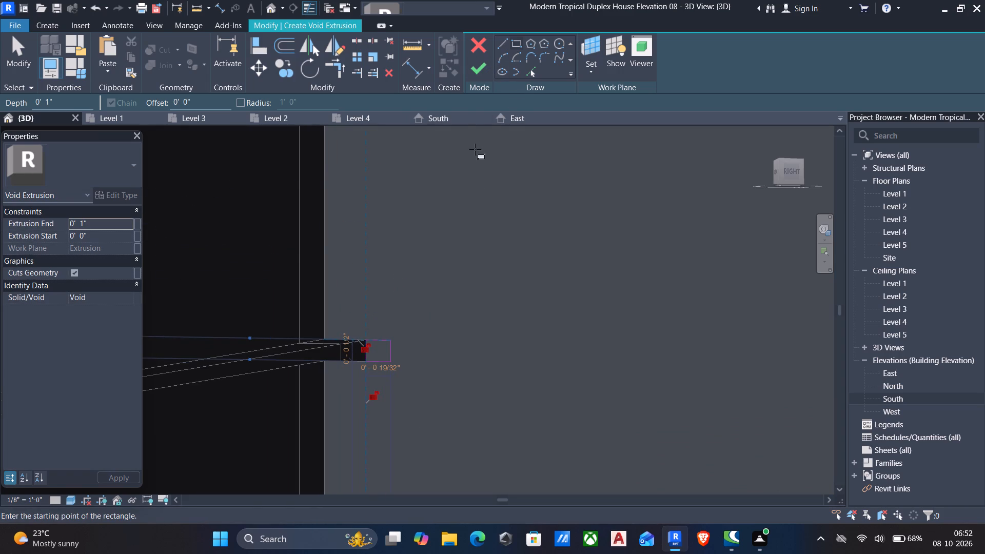
{"action": "scroll", "coordinate": [491, 242], "scroll_direction": "down", "scroll_amount": 6}
{"action": "scroll", "coordinate": [554, 261], "scroll_direction": "down", "scroll_amount": 5}
{"action": "middle_click_drag", "start_coordinate": [554, 271], "coordinate": [482, 310]}
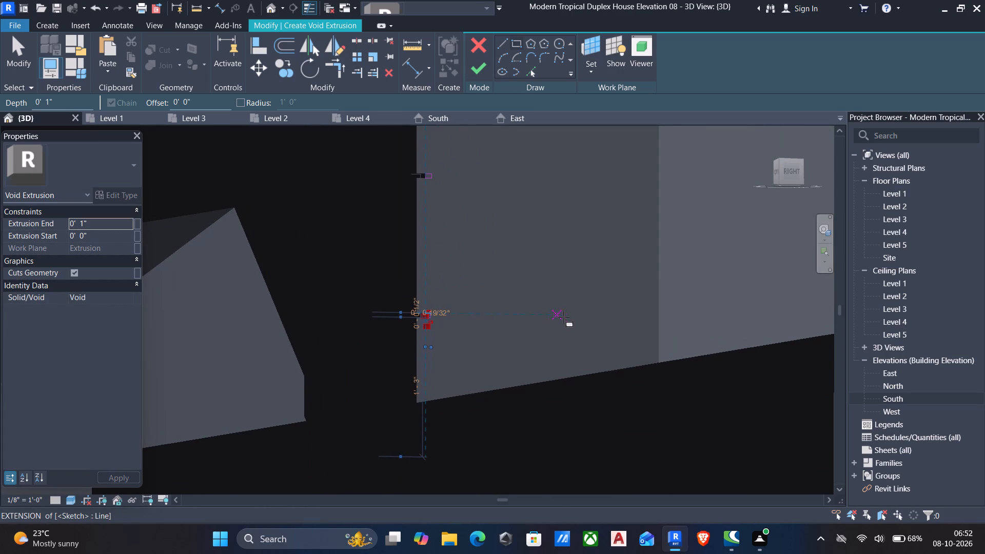
{"action": "key", "text": "Escape"}
{"action": "scroll", "coordinate": [461, 313], "scroll_direction": "up", "scroll_amount": 6}
{"action": "key", "text": "Escape"}
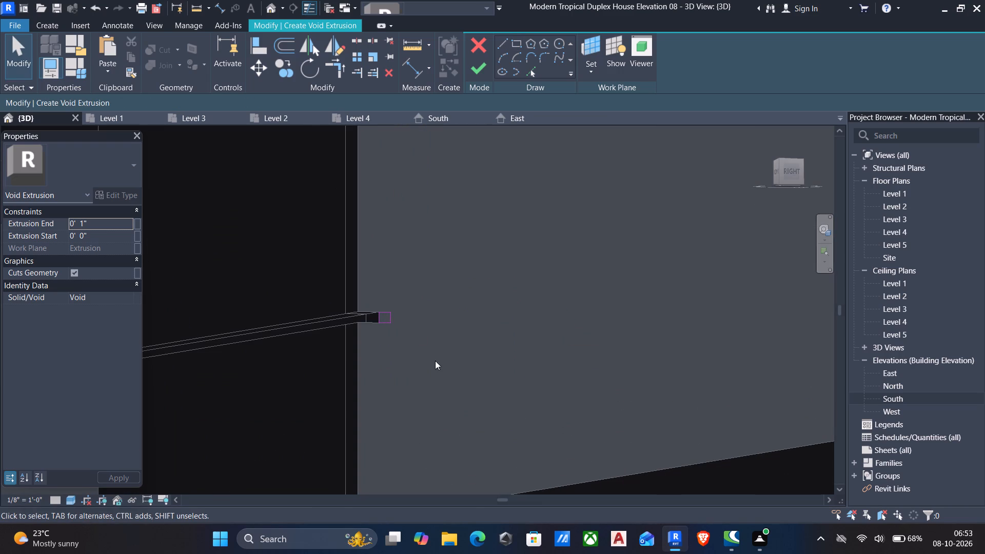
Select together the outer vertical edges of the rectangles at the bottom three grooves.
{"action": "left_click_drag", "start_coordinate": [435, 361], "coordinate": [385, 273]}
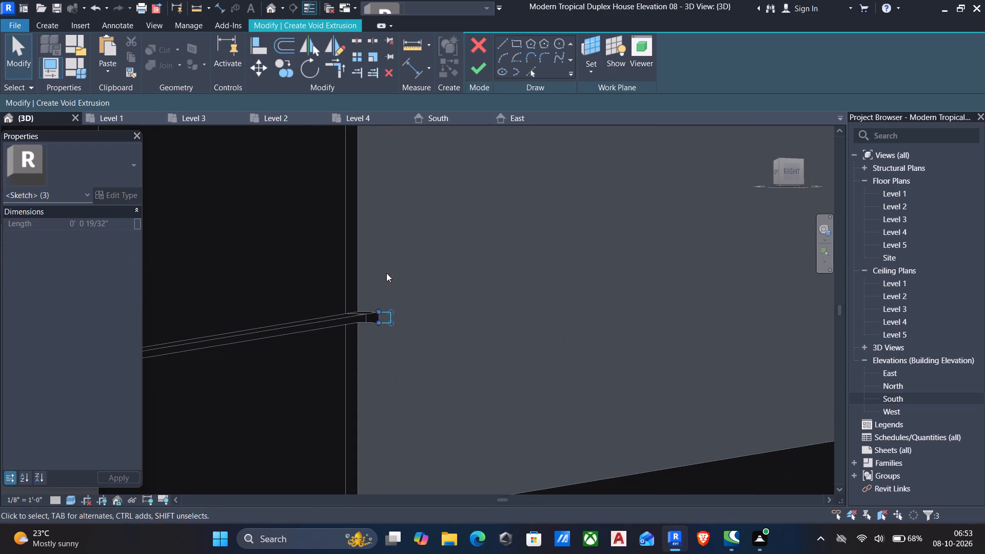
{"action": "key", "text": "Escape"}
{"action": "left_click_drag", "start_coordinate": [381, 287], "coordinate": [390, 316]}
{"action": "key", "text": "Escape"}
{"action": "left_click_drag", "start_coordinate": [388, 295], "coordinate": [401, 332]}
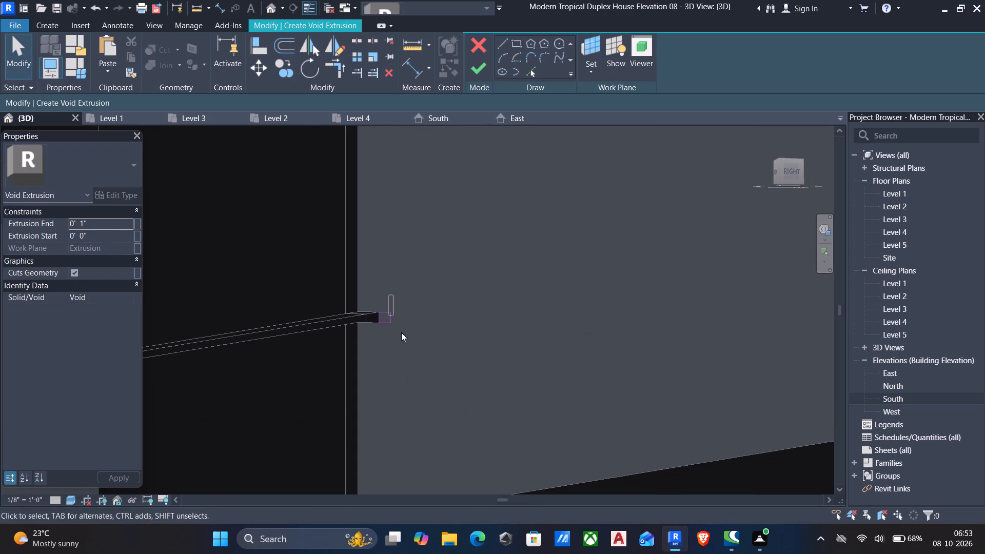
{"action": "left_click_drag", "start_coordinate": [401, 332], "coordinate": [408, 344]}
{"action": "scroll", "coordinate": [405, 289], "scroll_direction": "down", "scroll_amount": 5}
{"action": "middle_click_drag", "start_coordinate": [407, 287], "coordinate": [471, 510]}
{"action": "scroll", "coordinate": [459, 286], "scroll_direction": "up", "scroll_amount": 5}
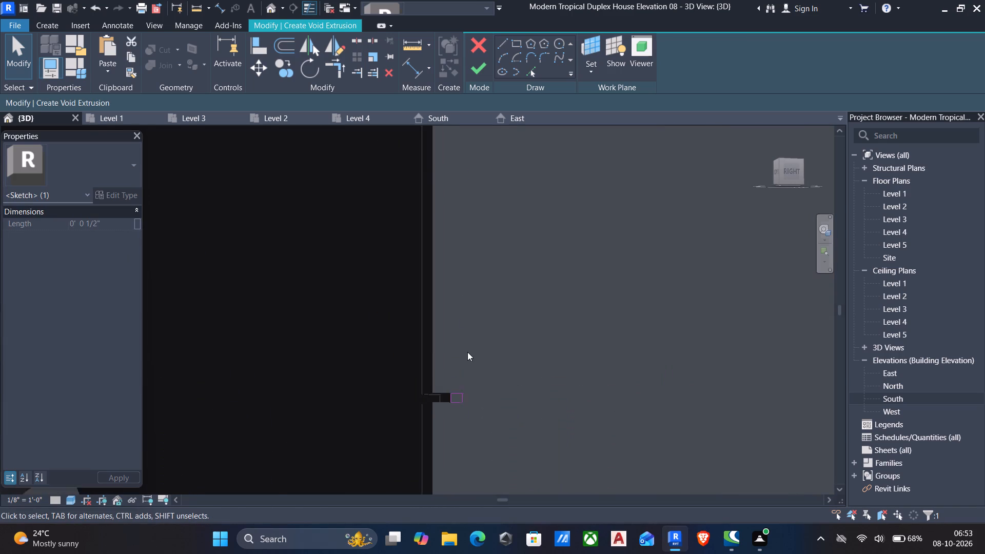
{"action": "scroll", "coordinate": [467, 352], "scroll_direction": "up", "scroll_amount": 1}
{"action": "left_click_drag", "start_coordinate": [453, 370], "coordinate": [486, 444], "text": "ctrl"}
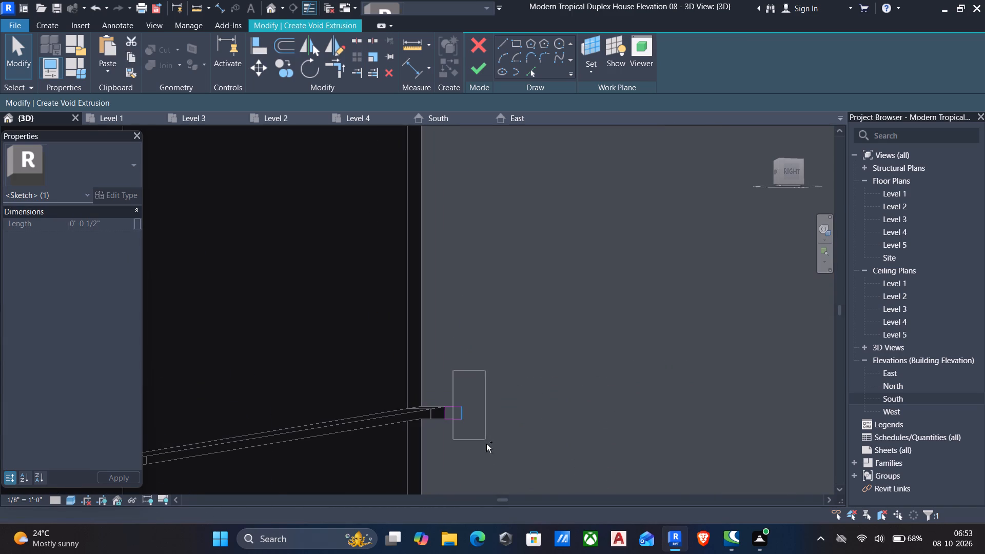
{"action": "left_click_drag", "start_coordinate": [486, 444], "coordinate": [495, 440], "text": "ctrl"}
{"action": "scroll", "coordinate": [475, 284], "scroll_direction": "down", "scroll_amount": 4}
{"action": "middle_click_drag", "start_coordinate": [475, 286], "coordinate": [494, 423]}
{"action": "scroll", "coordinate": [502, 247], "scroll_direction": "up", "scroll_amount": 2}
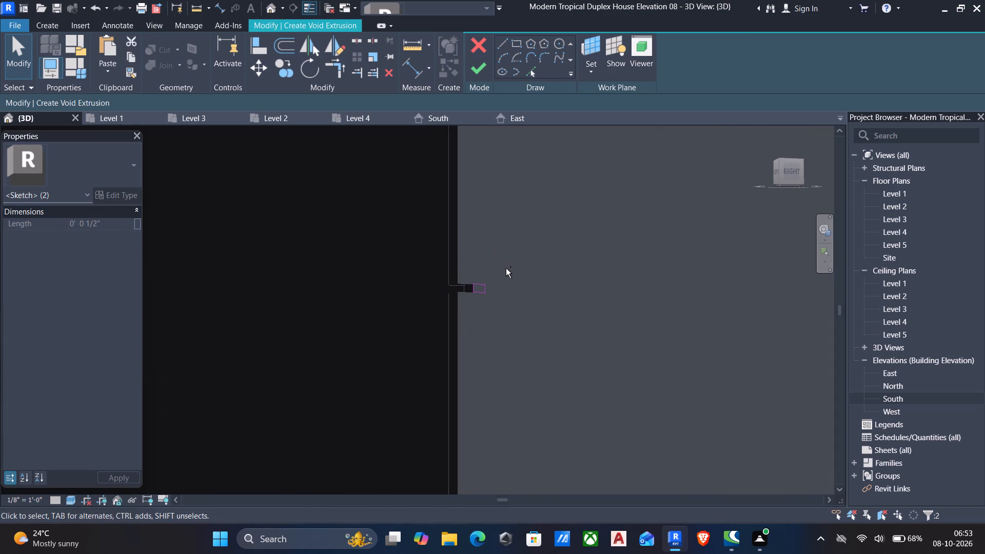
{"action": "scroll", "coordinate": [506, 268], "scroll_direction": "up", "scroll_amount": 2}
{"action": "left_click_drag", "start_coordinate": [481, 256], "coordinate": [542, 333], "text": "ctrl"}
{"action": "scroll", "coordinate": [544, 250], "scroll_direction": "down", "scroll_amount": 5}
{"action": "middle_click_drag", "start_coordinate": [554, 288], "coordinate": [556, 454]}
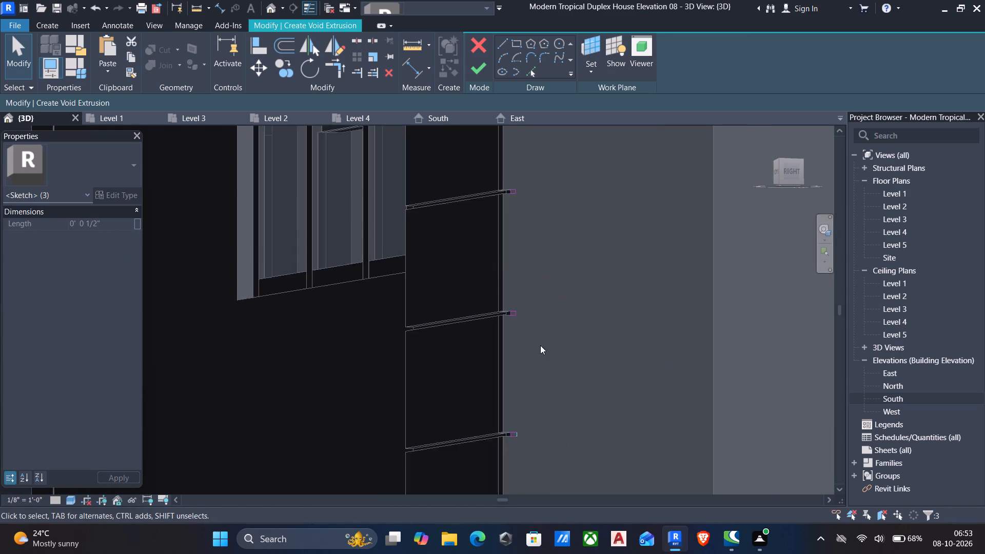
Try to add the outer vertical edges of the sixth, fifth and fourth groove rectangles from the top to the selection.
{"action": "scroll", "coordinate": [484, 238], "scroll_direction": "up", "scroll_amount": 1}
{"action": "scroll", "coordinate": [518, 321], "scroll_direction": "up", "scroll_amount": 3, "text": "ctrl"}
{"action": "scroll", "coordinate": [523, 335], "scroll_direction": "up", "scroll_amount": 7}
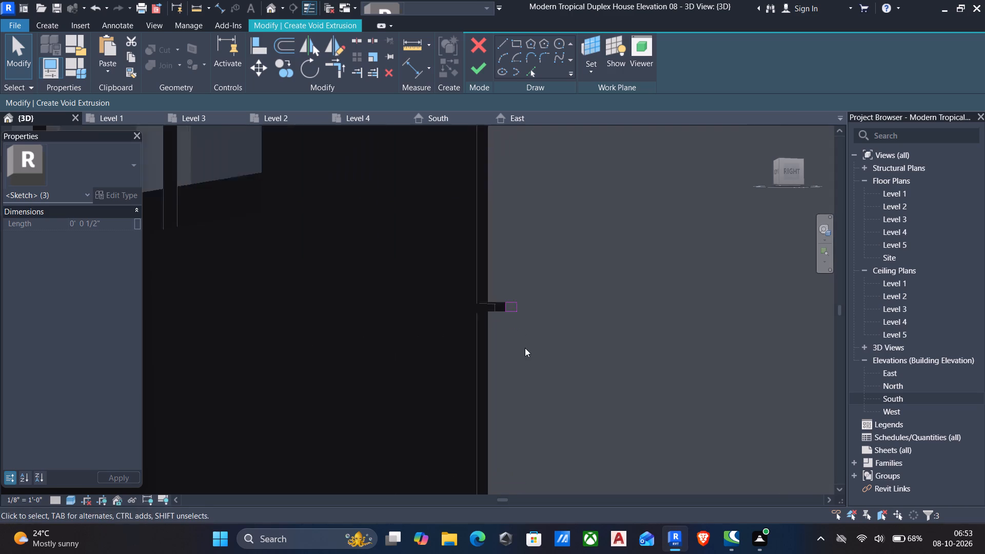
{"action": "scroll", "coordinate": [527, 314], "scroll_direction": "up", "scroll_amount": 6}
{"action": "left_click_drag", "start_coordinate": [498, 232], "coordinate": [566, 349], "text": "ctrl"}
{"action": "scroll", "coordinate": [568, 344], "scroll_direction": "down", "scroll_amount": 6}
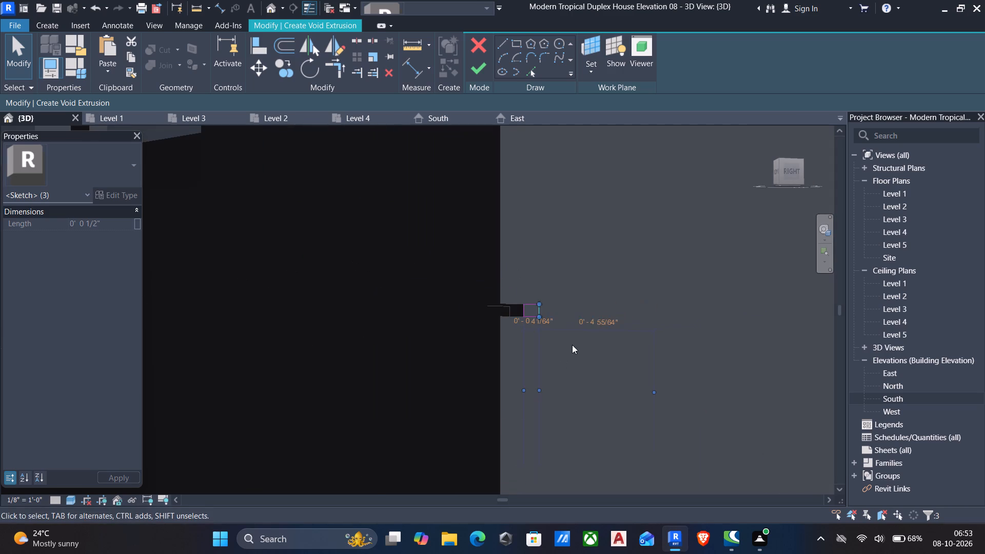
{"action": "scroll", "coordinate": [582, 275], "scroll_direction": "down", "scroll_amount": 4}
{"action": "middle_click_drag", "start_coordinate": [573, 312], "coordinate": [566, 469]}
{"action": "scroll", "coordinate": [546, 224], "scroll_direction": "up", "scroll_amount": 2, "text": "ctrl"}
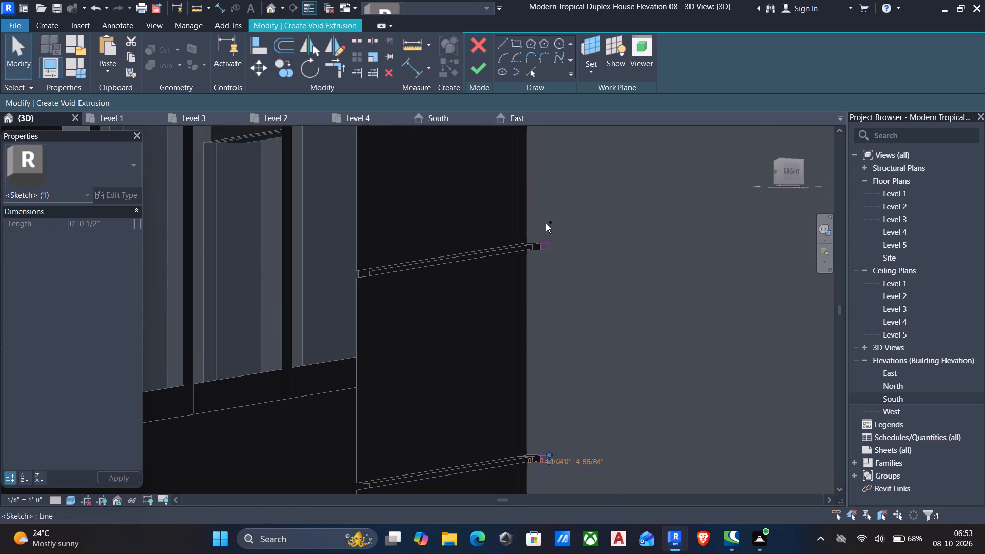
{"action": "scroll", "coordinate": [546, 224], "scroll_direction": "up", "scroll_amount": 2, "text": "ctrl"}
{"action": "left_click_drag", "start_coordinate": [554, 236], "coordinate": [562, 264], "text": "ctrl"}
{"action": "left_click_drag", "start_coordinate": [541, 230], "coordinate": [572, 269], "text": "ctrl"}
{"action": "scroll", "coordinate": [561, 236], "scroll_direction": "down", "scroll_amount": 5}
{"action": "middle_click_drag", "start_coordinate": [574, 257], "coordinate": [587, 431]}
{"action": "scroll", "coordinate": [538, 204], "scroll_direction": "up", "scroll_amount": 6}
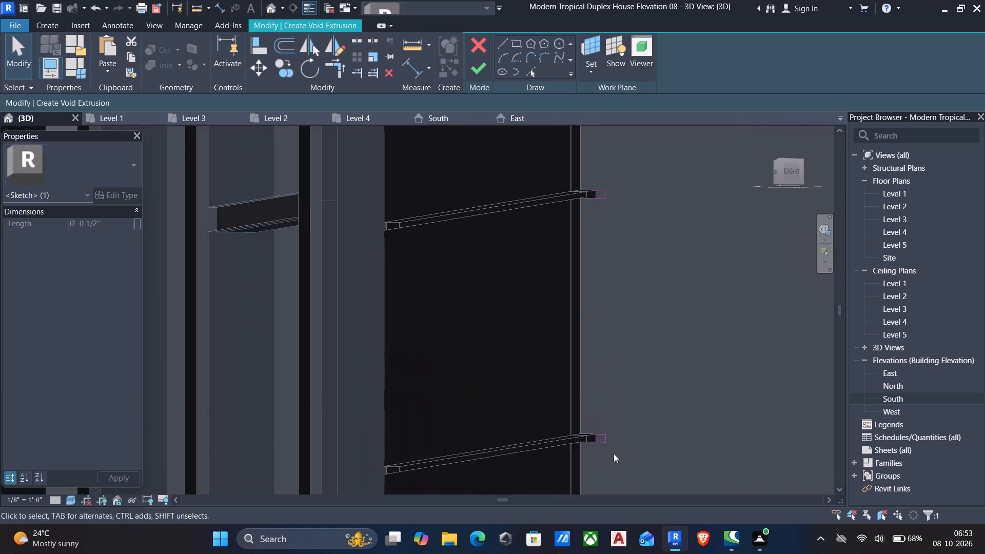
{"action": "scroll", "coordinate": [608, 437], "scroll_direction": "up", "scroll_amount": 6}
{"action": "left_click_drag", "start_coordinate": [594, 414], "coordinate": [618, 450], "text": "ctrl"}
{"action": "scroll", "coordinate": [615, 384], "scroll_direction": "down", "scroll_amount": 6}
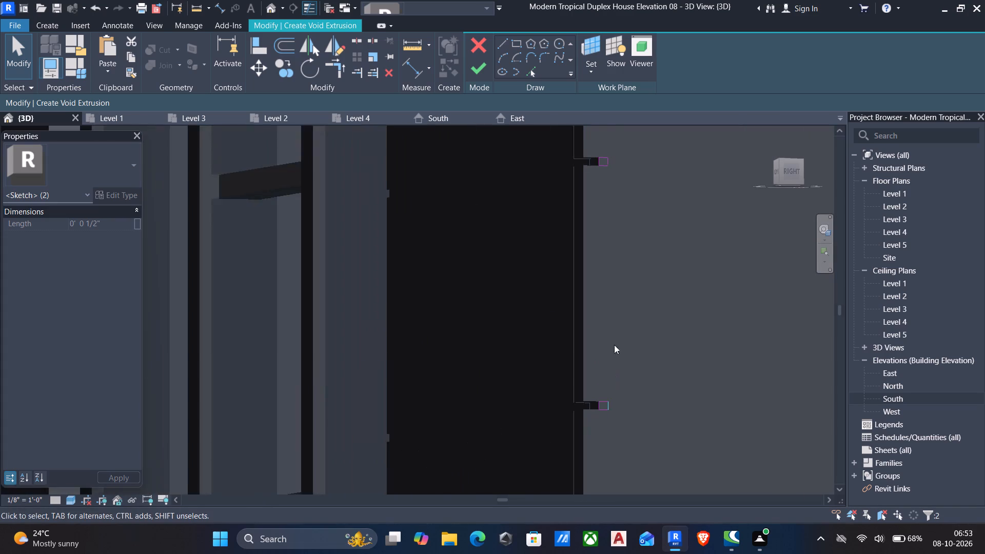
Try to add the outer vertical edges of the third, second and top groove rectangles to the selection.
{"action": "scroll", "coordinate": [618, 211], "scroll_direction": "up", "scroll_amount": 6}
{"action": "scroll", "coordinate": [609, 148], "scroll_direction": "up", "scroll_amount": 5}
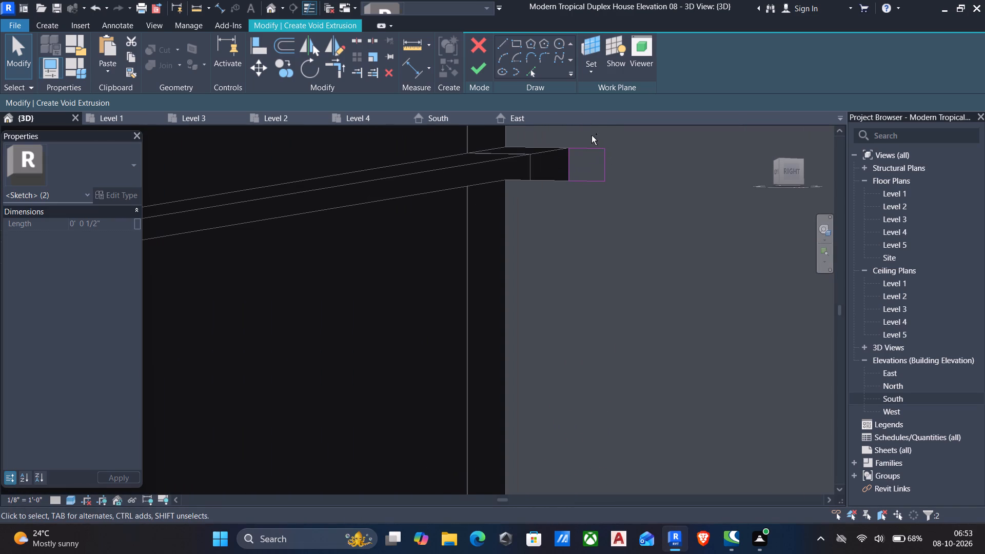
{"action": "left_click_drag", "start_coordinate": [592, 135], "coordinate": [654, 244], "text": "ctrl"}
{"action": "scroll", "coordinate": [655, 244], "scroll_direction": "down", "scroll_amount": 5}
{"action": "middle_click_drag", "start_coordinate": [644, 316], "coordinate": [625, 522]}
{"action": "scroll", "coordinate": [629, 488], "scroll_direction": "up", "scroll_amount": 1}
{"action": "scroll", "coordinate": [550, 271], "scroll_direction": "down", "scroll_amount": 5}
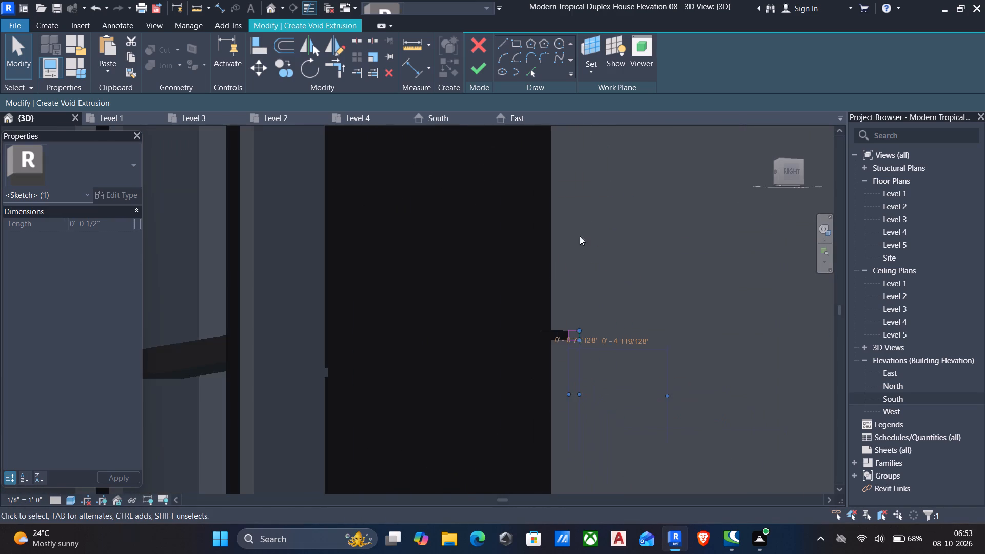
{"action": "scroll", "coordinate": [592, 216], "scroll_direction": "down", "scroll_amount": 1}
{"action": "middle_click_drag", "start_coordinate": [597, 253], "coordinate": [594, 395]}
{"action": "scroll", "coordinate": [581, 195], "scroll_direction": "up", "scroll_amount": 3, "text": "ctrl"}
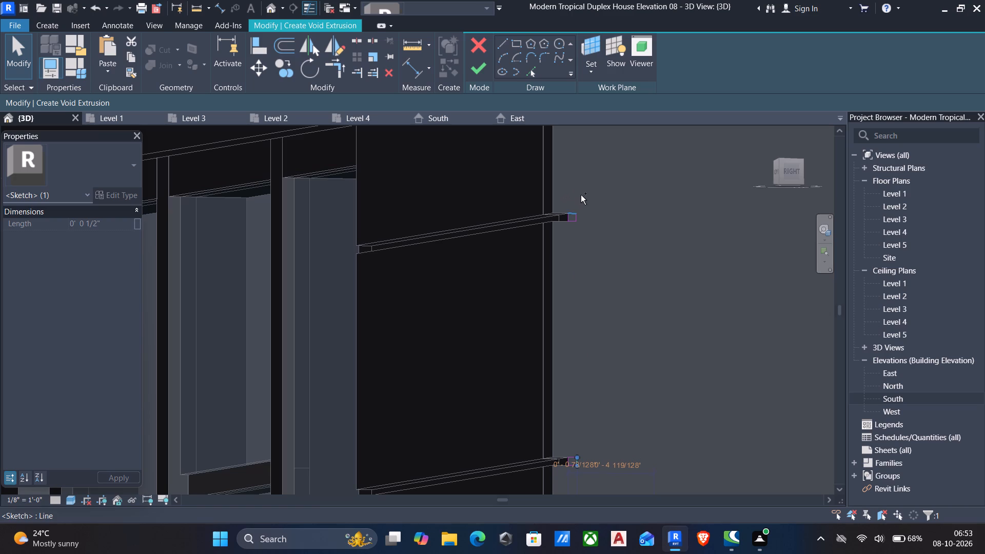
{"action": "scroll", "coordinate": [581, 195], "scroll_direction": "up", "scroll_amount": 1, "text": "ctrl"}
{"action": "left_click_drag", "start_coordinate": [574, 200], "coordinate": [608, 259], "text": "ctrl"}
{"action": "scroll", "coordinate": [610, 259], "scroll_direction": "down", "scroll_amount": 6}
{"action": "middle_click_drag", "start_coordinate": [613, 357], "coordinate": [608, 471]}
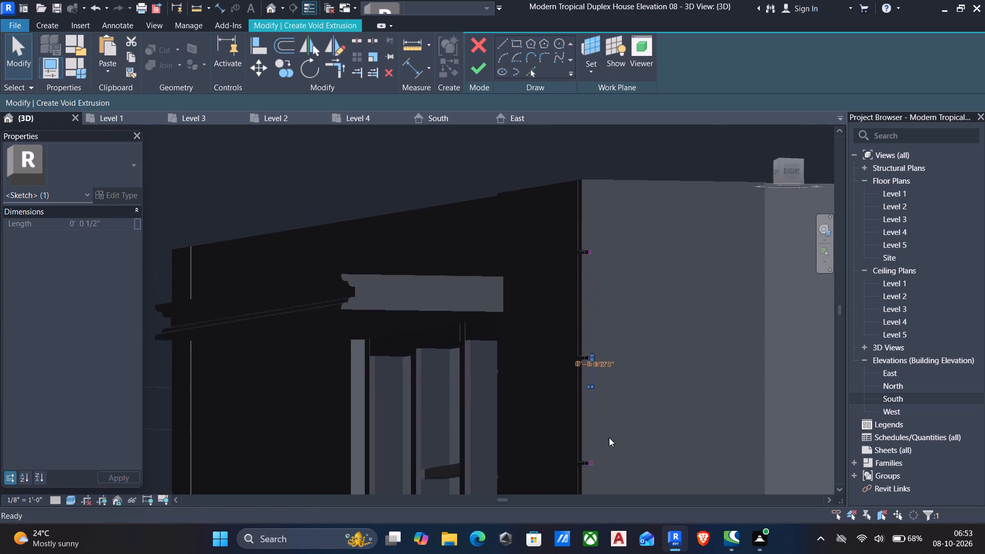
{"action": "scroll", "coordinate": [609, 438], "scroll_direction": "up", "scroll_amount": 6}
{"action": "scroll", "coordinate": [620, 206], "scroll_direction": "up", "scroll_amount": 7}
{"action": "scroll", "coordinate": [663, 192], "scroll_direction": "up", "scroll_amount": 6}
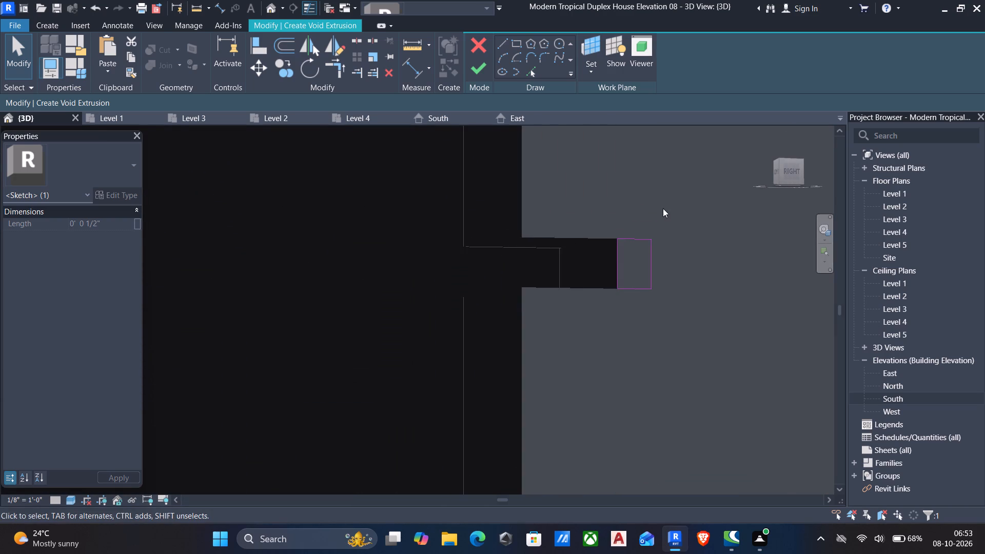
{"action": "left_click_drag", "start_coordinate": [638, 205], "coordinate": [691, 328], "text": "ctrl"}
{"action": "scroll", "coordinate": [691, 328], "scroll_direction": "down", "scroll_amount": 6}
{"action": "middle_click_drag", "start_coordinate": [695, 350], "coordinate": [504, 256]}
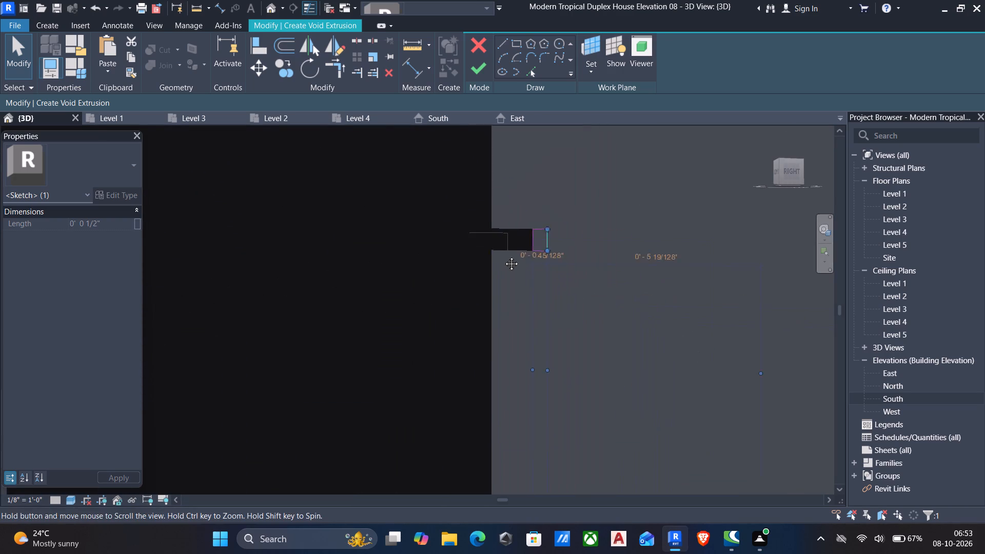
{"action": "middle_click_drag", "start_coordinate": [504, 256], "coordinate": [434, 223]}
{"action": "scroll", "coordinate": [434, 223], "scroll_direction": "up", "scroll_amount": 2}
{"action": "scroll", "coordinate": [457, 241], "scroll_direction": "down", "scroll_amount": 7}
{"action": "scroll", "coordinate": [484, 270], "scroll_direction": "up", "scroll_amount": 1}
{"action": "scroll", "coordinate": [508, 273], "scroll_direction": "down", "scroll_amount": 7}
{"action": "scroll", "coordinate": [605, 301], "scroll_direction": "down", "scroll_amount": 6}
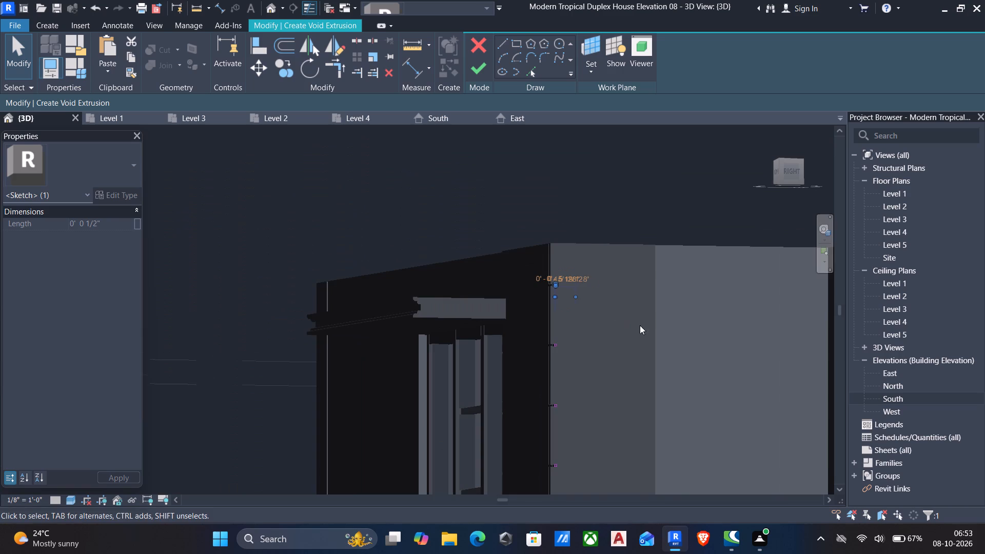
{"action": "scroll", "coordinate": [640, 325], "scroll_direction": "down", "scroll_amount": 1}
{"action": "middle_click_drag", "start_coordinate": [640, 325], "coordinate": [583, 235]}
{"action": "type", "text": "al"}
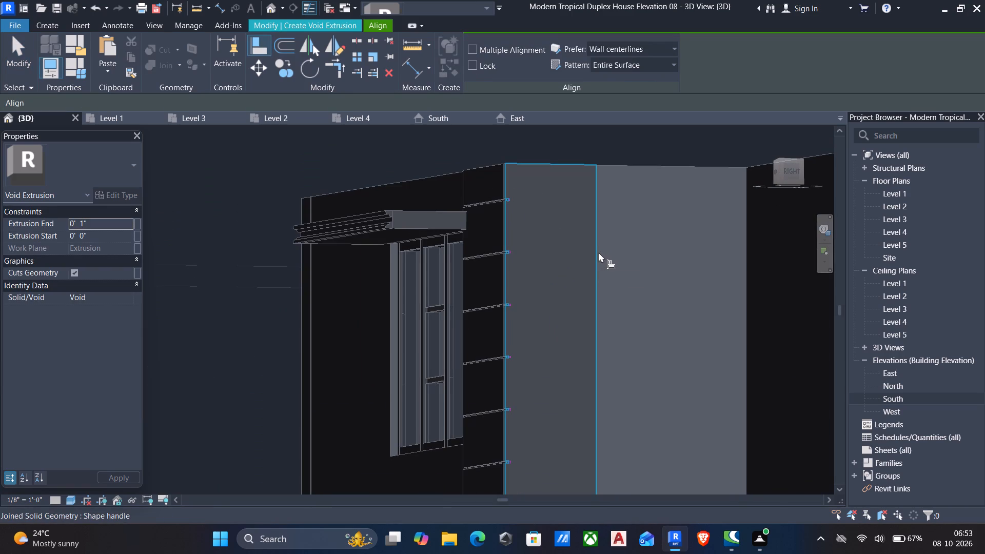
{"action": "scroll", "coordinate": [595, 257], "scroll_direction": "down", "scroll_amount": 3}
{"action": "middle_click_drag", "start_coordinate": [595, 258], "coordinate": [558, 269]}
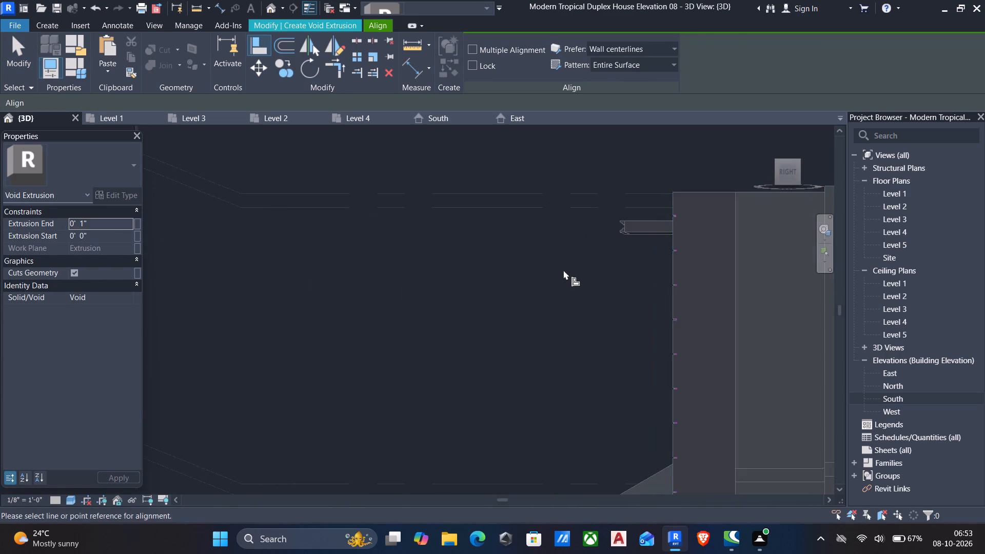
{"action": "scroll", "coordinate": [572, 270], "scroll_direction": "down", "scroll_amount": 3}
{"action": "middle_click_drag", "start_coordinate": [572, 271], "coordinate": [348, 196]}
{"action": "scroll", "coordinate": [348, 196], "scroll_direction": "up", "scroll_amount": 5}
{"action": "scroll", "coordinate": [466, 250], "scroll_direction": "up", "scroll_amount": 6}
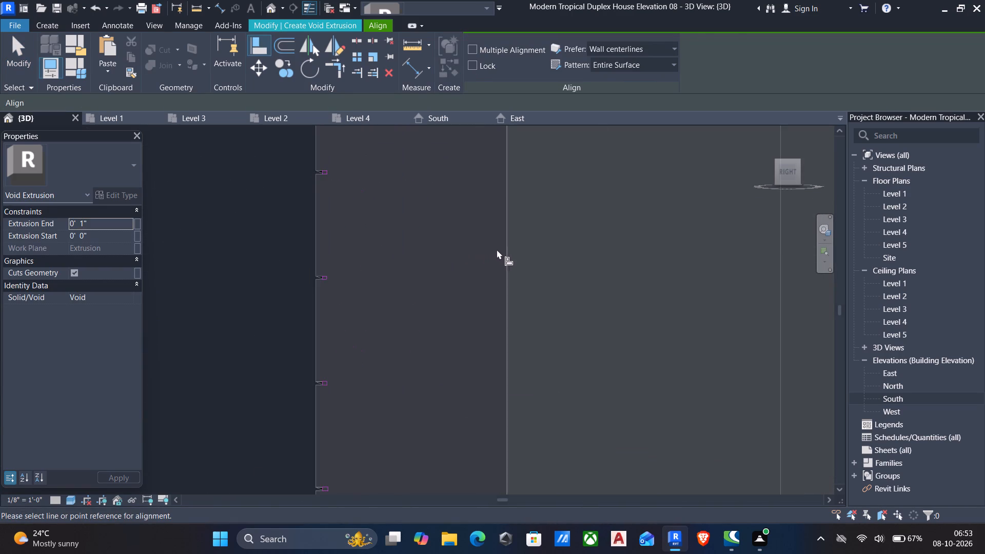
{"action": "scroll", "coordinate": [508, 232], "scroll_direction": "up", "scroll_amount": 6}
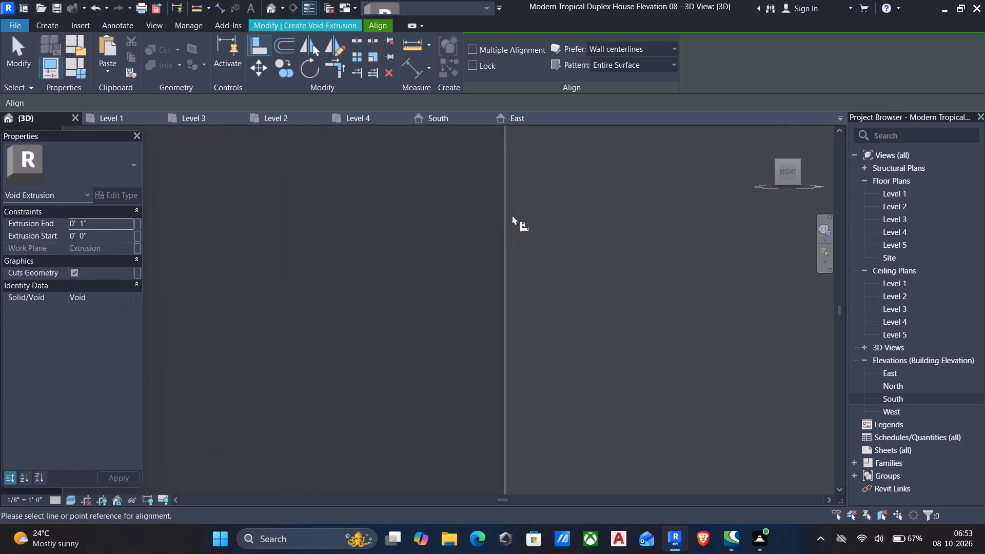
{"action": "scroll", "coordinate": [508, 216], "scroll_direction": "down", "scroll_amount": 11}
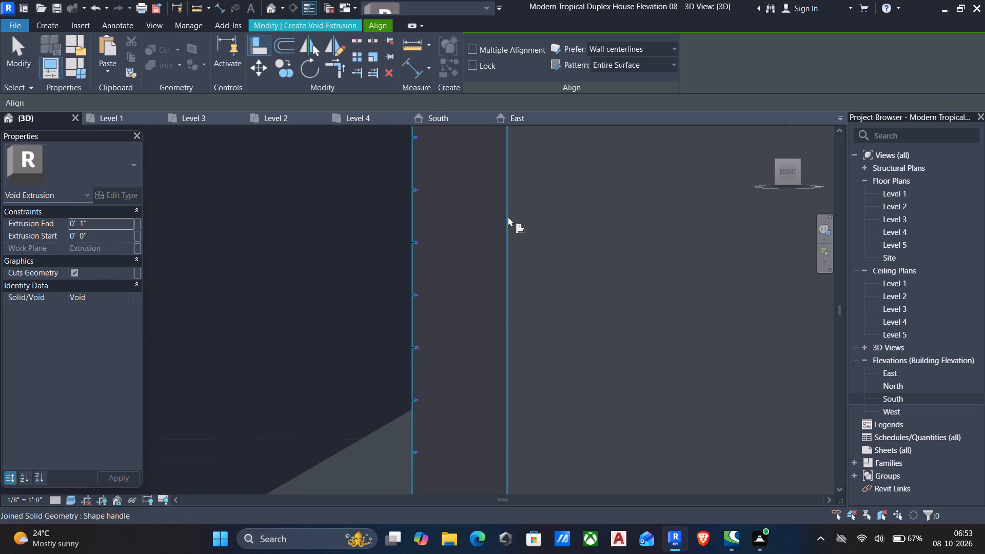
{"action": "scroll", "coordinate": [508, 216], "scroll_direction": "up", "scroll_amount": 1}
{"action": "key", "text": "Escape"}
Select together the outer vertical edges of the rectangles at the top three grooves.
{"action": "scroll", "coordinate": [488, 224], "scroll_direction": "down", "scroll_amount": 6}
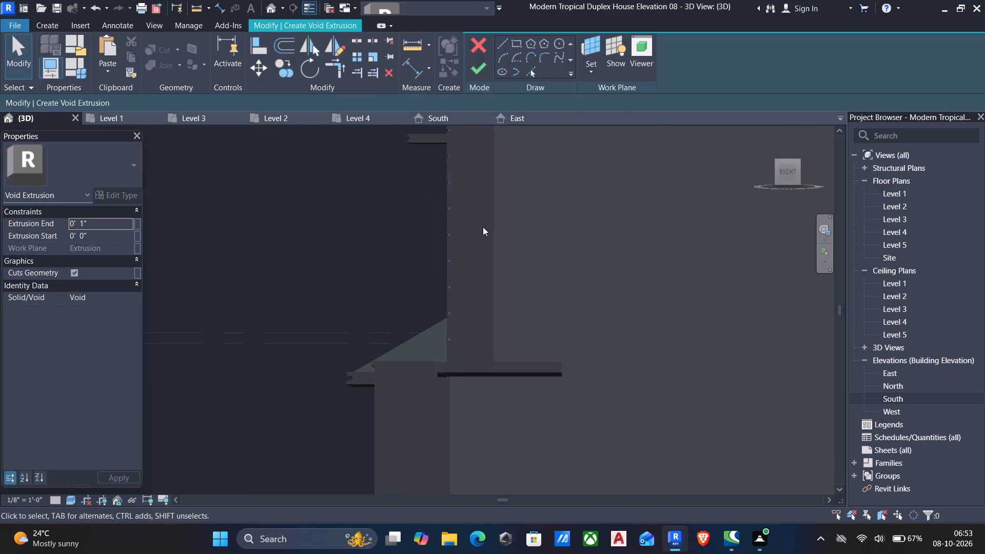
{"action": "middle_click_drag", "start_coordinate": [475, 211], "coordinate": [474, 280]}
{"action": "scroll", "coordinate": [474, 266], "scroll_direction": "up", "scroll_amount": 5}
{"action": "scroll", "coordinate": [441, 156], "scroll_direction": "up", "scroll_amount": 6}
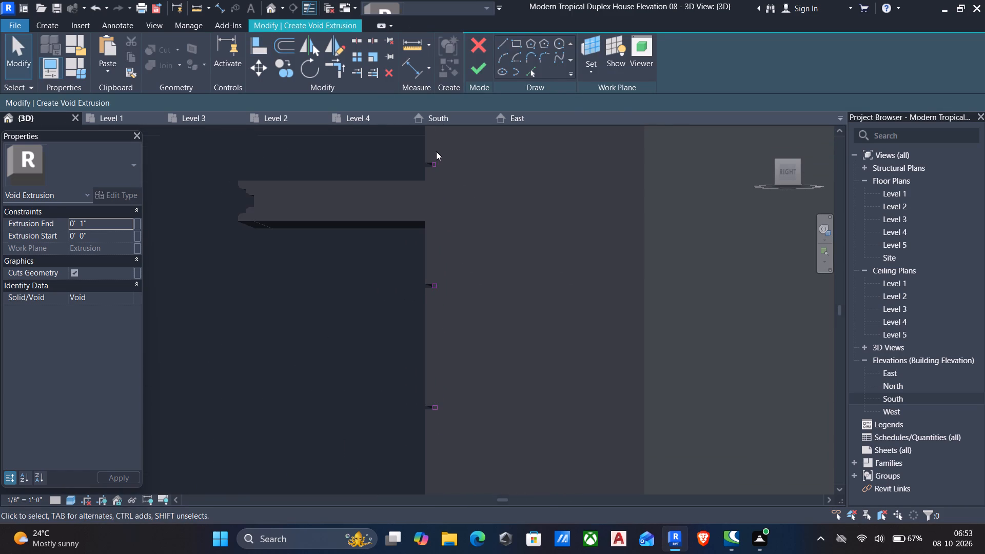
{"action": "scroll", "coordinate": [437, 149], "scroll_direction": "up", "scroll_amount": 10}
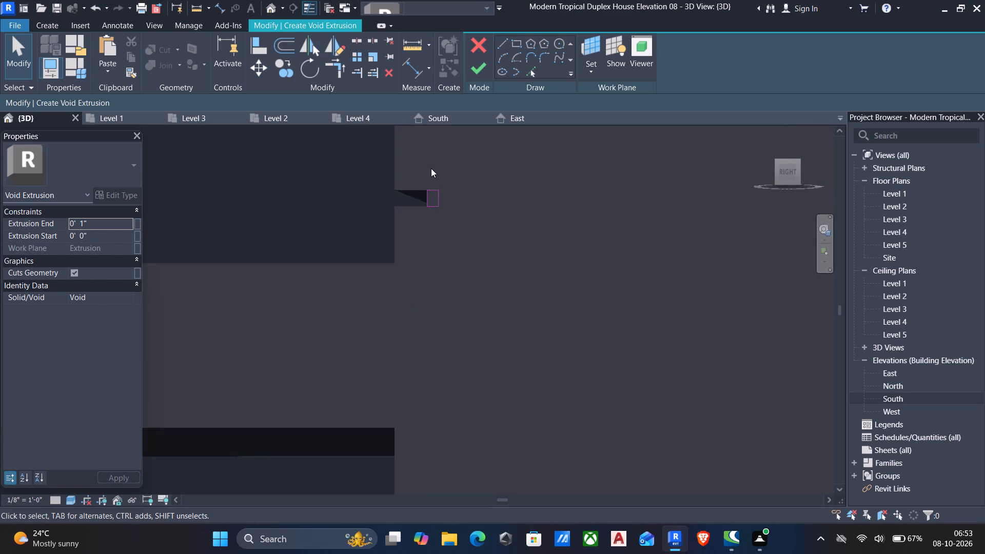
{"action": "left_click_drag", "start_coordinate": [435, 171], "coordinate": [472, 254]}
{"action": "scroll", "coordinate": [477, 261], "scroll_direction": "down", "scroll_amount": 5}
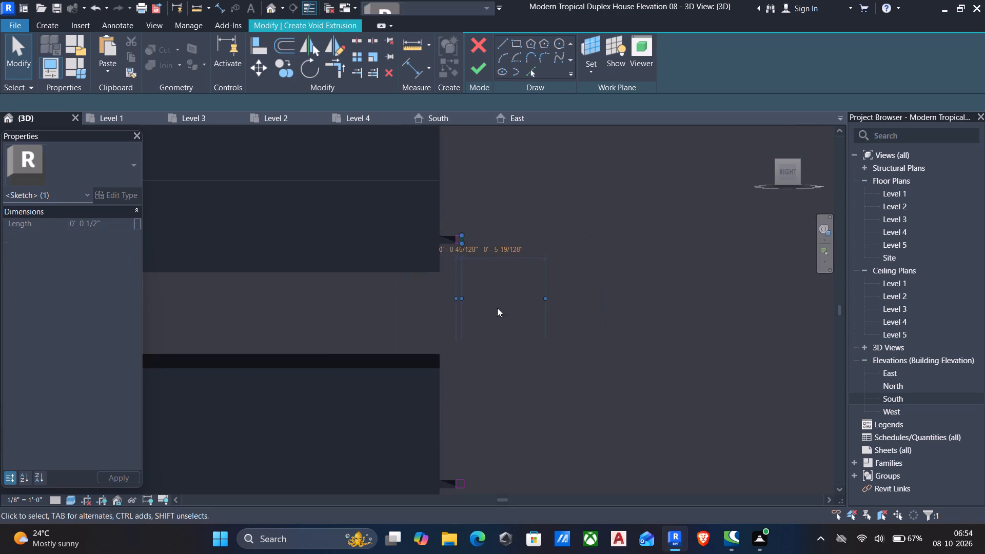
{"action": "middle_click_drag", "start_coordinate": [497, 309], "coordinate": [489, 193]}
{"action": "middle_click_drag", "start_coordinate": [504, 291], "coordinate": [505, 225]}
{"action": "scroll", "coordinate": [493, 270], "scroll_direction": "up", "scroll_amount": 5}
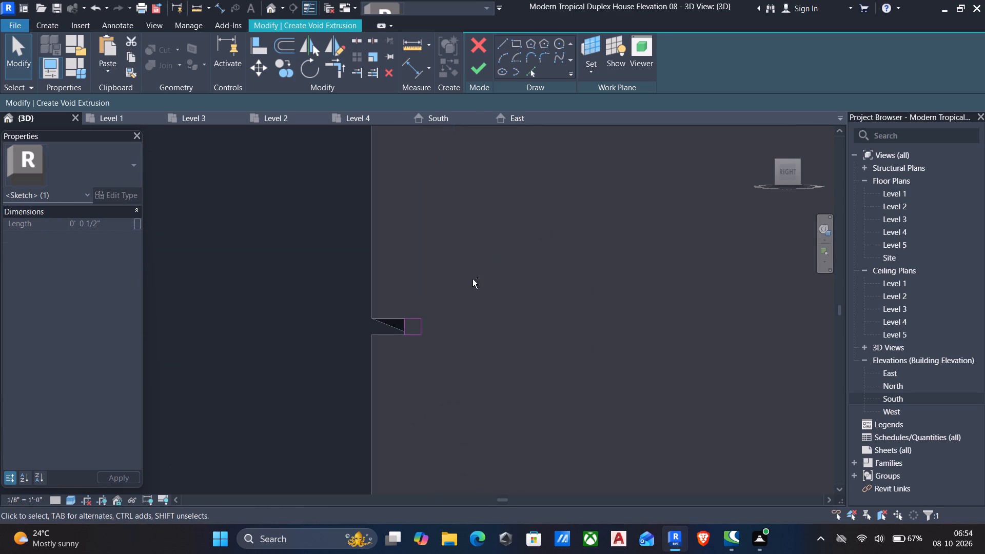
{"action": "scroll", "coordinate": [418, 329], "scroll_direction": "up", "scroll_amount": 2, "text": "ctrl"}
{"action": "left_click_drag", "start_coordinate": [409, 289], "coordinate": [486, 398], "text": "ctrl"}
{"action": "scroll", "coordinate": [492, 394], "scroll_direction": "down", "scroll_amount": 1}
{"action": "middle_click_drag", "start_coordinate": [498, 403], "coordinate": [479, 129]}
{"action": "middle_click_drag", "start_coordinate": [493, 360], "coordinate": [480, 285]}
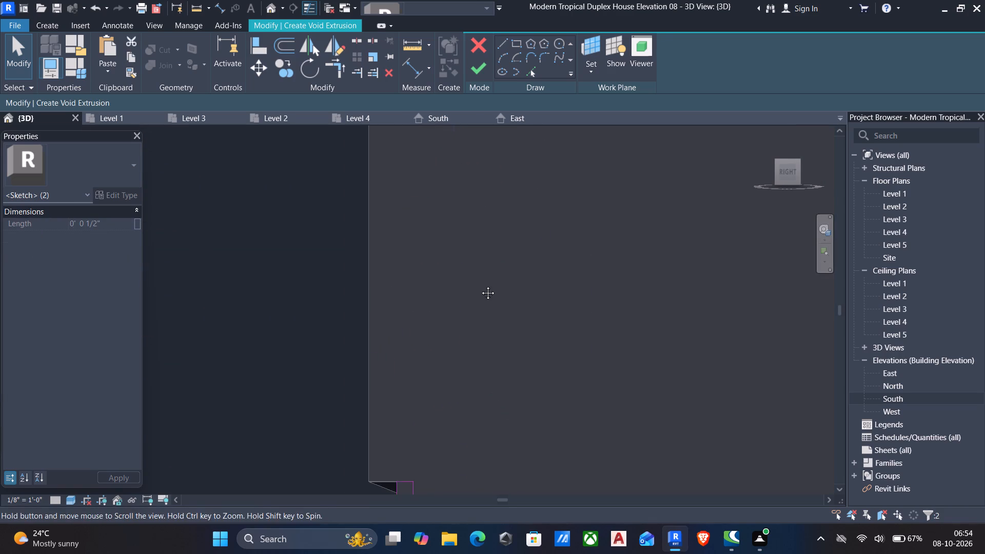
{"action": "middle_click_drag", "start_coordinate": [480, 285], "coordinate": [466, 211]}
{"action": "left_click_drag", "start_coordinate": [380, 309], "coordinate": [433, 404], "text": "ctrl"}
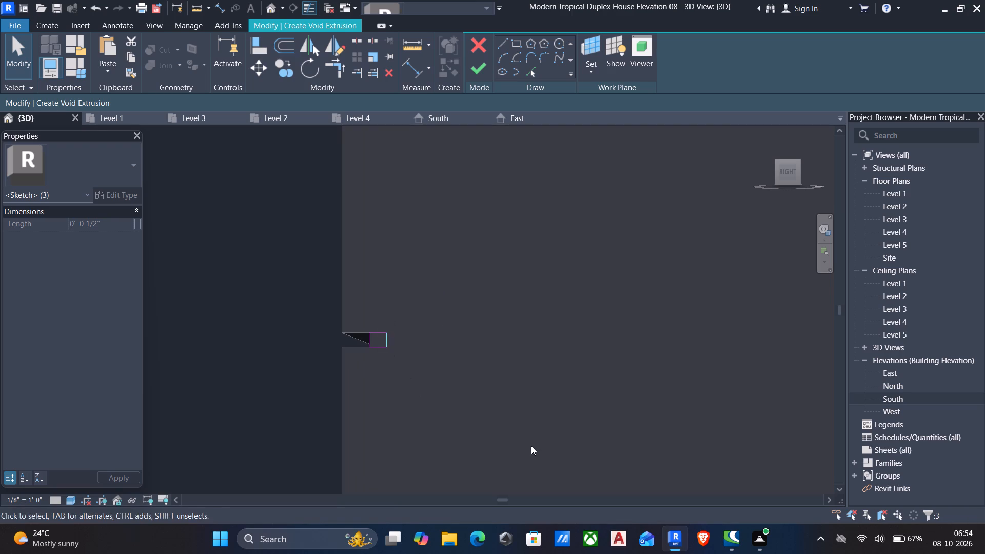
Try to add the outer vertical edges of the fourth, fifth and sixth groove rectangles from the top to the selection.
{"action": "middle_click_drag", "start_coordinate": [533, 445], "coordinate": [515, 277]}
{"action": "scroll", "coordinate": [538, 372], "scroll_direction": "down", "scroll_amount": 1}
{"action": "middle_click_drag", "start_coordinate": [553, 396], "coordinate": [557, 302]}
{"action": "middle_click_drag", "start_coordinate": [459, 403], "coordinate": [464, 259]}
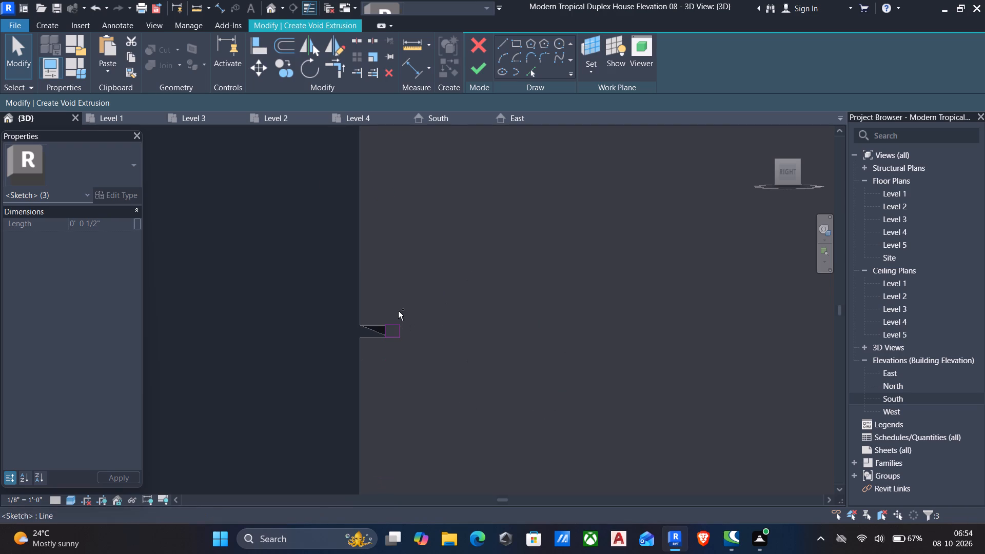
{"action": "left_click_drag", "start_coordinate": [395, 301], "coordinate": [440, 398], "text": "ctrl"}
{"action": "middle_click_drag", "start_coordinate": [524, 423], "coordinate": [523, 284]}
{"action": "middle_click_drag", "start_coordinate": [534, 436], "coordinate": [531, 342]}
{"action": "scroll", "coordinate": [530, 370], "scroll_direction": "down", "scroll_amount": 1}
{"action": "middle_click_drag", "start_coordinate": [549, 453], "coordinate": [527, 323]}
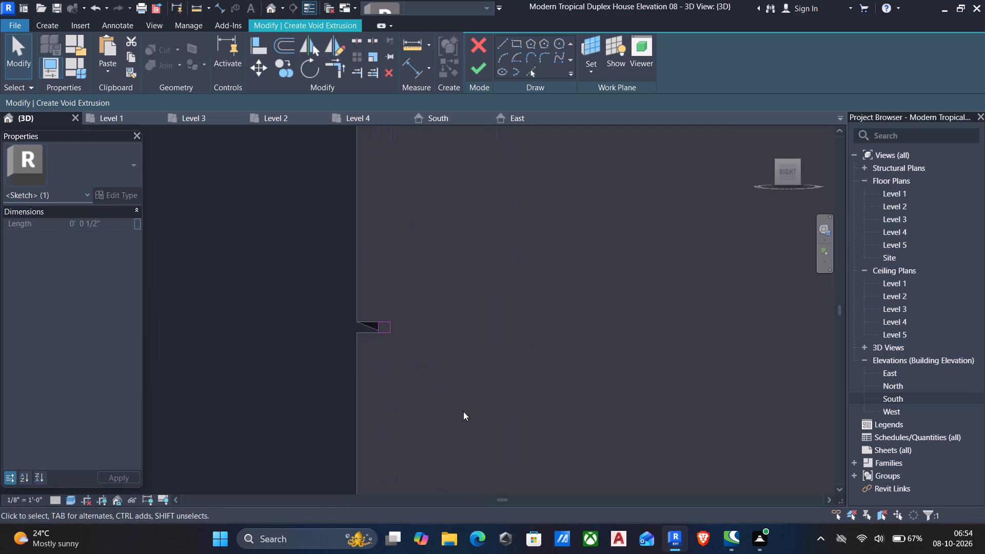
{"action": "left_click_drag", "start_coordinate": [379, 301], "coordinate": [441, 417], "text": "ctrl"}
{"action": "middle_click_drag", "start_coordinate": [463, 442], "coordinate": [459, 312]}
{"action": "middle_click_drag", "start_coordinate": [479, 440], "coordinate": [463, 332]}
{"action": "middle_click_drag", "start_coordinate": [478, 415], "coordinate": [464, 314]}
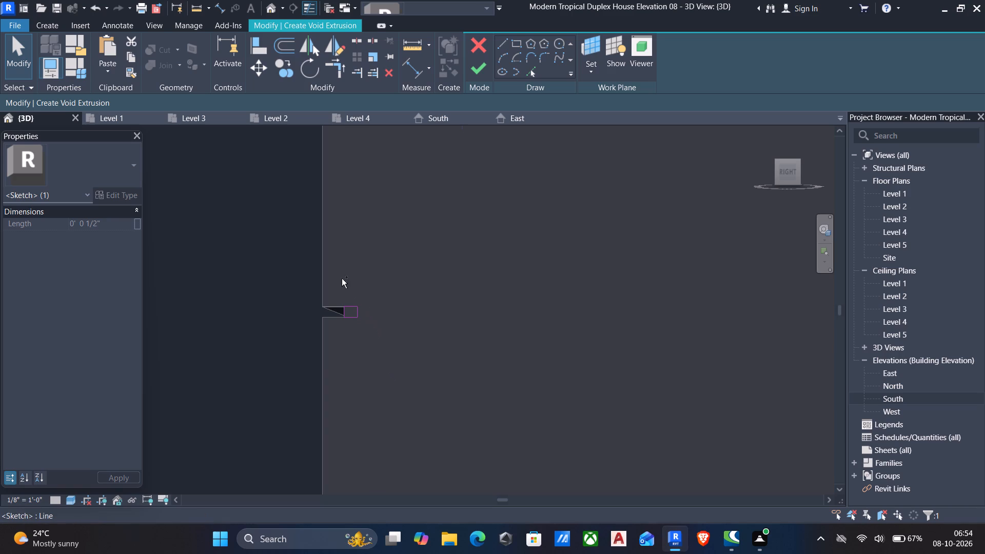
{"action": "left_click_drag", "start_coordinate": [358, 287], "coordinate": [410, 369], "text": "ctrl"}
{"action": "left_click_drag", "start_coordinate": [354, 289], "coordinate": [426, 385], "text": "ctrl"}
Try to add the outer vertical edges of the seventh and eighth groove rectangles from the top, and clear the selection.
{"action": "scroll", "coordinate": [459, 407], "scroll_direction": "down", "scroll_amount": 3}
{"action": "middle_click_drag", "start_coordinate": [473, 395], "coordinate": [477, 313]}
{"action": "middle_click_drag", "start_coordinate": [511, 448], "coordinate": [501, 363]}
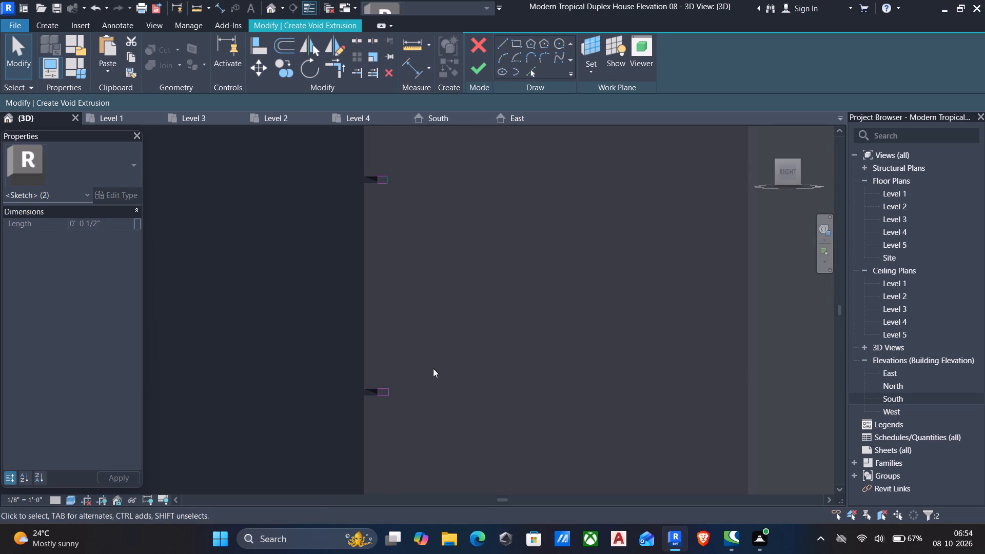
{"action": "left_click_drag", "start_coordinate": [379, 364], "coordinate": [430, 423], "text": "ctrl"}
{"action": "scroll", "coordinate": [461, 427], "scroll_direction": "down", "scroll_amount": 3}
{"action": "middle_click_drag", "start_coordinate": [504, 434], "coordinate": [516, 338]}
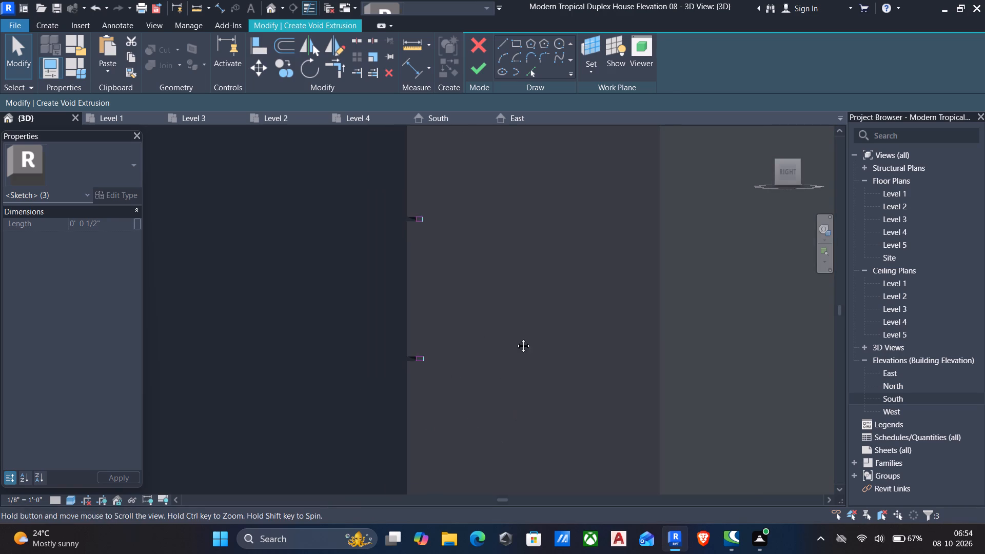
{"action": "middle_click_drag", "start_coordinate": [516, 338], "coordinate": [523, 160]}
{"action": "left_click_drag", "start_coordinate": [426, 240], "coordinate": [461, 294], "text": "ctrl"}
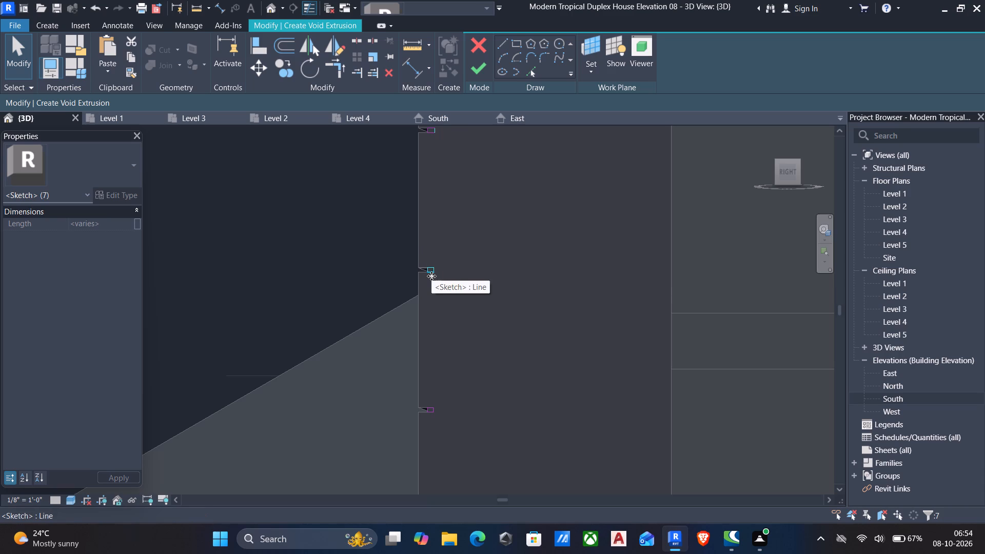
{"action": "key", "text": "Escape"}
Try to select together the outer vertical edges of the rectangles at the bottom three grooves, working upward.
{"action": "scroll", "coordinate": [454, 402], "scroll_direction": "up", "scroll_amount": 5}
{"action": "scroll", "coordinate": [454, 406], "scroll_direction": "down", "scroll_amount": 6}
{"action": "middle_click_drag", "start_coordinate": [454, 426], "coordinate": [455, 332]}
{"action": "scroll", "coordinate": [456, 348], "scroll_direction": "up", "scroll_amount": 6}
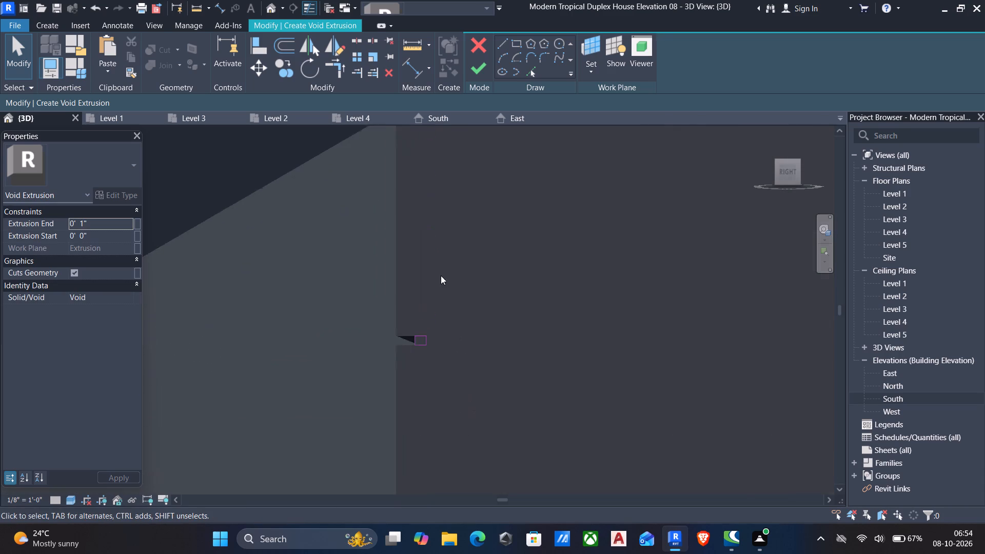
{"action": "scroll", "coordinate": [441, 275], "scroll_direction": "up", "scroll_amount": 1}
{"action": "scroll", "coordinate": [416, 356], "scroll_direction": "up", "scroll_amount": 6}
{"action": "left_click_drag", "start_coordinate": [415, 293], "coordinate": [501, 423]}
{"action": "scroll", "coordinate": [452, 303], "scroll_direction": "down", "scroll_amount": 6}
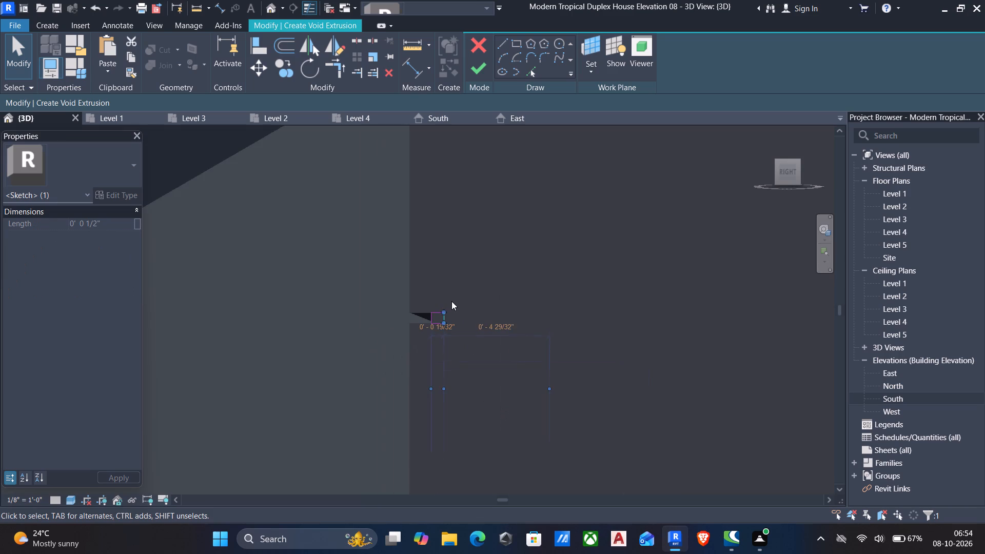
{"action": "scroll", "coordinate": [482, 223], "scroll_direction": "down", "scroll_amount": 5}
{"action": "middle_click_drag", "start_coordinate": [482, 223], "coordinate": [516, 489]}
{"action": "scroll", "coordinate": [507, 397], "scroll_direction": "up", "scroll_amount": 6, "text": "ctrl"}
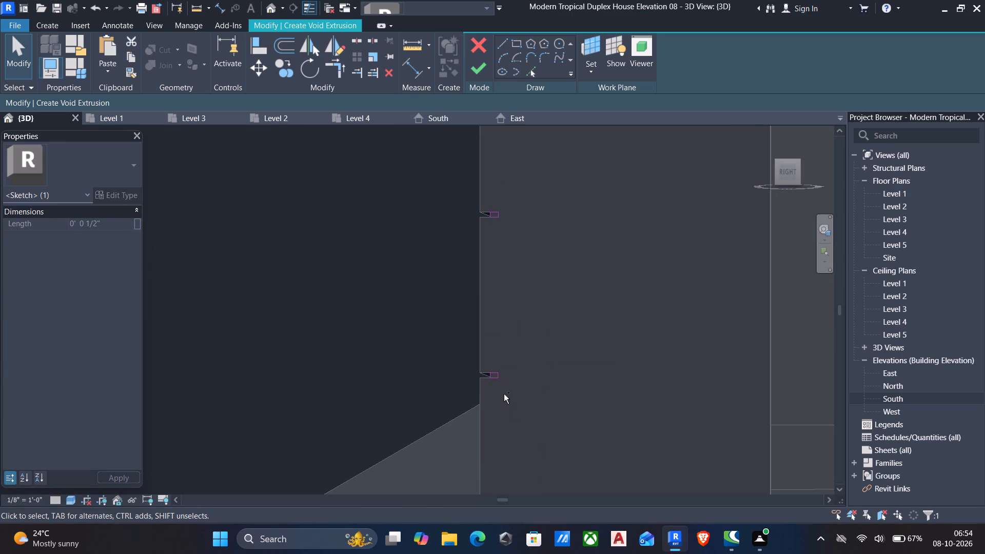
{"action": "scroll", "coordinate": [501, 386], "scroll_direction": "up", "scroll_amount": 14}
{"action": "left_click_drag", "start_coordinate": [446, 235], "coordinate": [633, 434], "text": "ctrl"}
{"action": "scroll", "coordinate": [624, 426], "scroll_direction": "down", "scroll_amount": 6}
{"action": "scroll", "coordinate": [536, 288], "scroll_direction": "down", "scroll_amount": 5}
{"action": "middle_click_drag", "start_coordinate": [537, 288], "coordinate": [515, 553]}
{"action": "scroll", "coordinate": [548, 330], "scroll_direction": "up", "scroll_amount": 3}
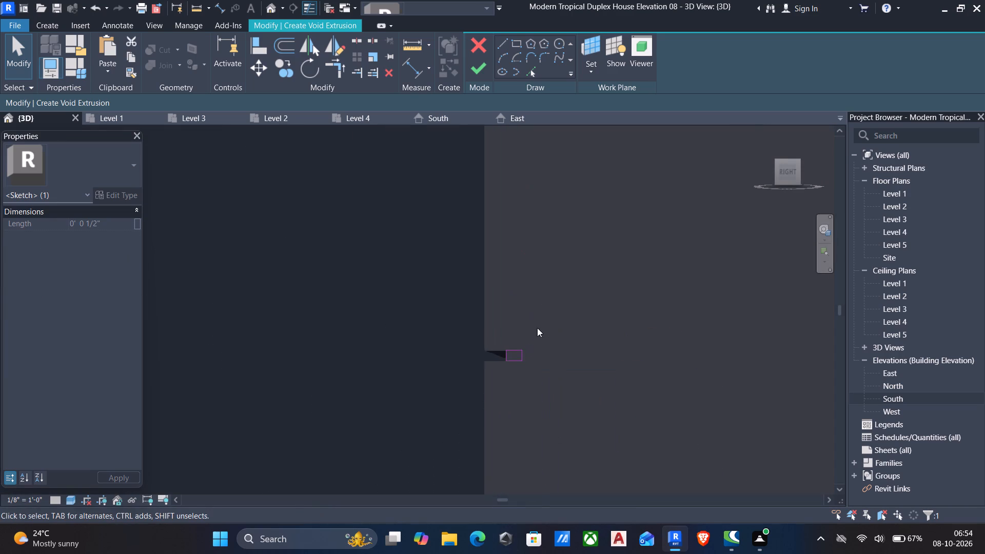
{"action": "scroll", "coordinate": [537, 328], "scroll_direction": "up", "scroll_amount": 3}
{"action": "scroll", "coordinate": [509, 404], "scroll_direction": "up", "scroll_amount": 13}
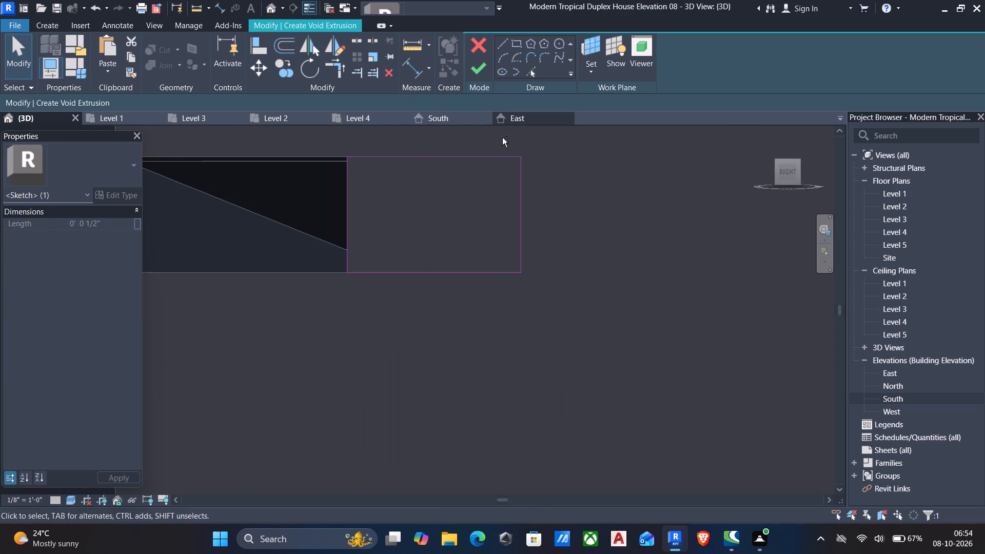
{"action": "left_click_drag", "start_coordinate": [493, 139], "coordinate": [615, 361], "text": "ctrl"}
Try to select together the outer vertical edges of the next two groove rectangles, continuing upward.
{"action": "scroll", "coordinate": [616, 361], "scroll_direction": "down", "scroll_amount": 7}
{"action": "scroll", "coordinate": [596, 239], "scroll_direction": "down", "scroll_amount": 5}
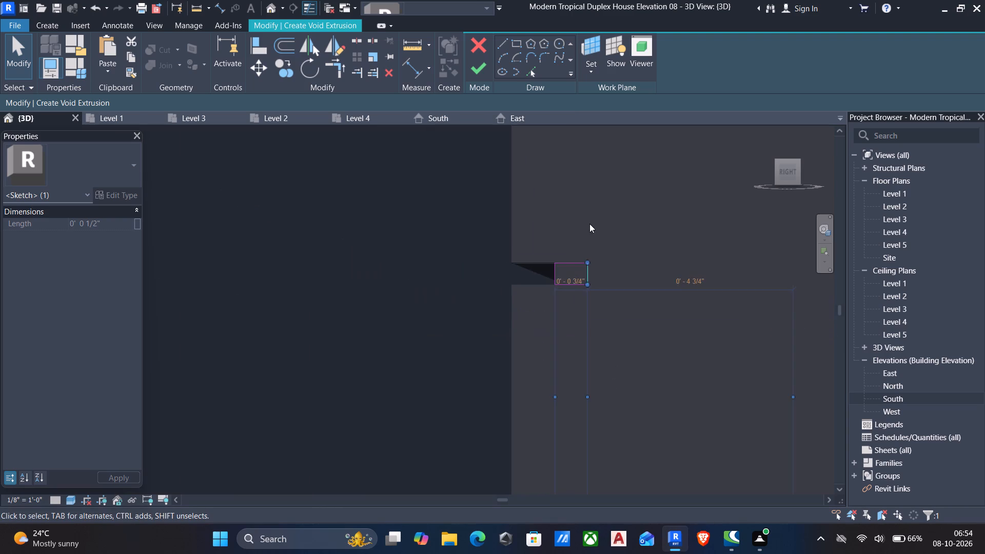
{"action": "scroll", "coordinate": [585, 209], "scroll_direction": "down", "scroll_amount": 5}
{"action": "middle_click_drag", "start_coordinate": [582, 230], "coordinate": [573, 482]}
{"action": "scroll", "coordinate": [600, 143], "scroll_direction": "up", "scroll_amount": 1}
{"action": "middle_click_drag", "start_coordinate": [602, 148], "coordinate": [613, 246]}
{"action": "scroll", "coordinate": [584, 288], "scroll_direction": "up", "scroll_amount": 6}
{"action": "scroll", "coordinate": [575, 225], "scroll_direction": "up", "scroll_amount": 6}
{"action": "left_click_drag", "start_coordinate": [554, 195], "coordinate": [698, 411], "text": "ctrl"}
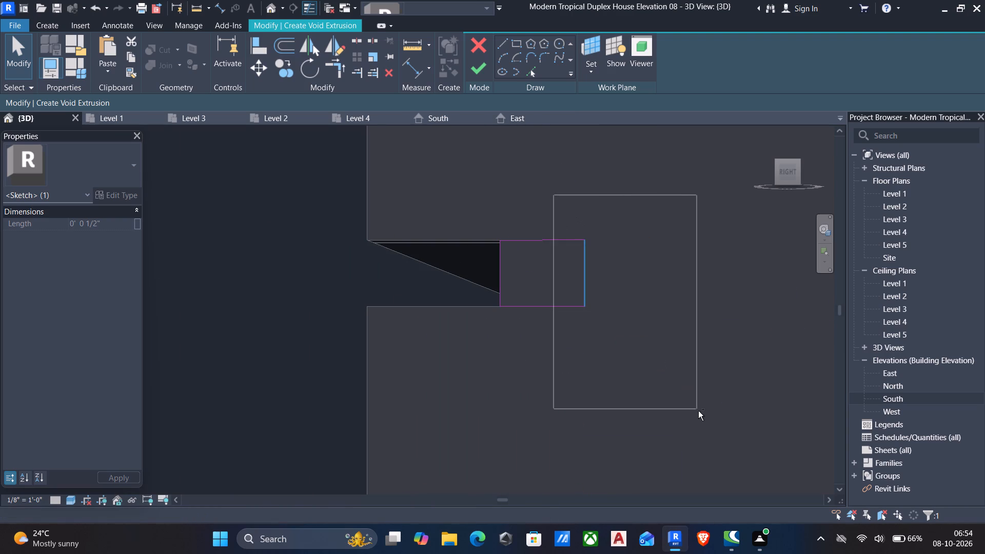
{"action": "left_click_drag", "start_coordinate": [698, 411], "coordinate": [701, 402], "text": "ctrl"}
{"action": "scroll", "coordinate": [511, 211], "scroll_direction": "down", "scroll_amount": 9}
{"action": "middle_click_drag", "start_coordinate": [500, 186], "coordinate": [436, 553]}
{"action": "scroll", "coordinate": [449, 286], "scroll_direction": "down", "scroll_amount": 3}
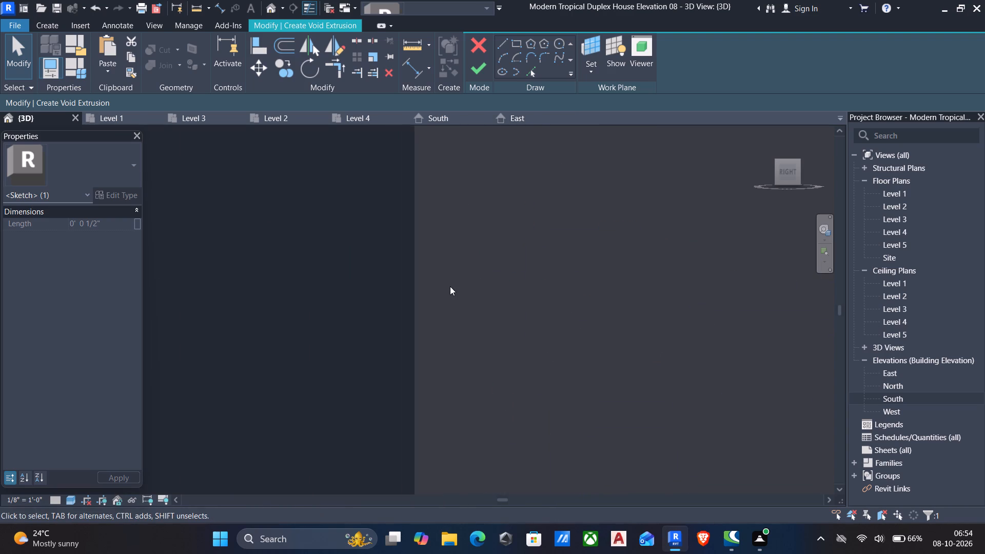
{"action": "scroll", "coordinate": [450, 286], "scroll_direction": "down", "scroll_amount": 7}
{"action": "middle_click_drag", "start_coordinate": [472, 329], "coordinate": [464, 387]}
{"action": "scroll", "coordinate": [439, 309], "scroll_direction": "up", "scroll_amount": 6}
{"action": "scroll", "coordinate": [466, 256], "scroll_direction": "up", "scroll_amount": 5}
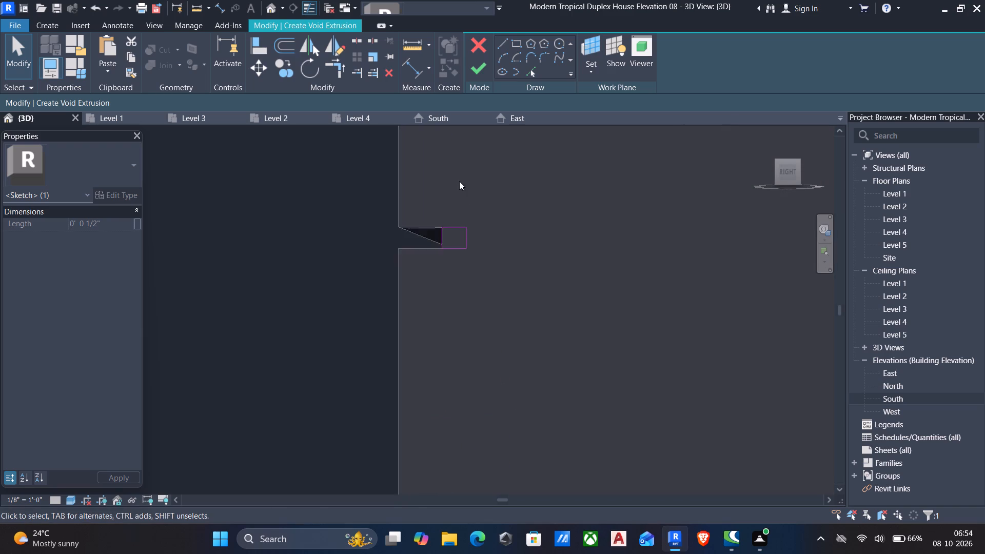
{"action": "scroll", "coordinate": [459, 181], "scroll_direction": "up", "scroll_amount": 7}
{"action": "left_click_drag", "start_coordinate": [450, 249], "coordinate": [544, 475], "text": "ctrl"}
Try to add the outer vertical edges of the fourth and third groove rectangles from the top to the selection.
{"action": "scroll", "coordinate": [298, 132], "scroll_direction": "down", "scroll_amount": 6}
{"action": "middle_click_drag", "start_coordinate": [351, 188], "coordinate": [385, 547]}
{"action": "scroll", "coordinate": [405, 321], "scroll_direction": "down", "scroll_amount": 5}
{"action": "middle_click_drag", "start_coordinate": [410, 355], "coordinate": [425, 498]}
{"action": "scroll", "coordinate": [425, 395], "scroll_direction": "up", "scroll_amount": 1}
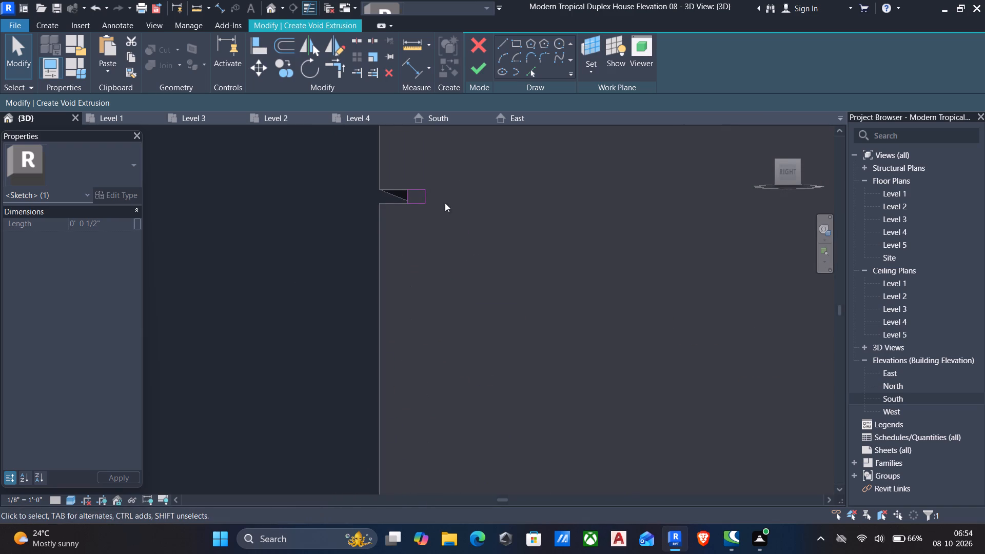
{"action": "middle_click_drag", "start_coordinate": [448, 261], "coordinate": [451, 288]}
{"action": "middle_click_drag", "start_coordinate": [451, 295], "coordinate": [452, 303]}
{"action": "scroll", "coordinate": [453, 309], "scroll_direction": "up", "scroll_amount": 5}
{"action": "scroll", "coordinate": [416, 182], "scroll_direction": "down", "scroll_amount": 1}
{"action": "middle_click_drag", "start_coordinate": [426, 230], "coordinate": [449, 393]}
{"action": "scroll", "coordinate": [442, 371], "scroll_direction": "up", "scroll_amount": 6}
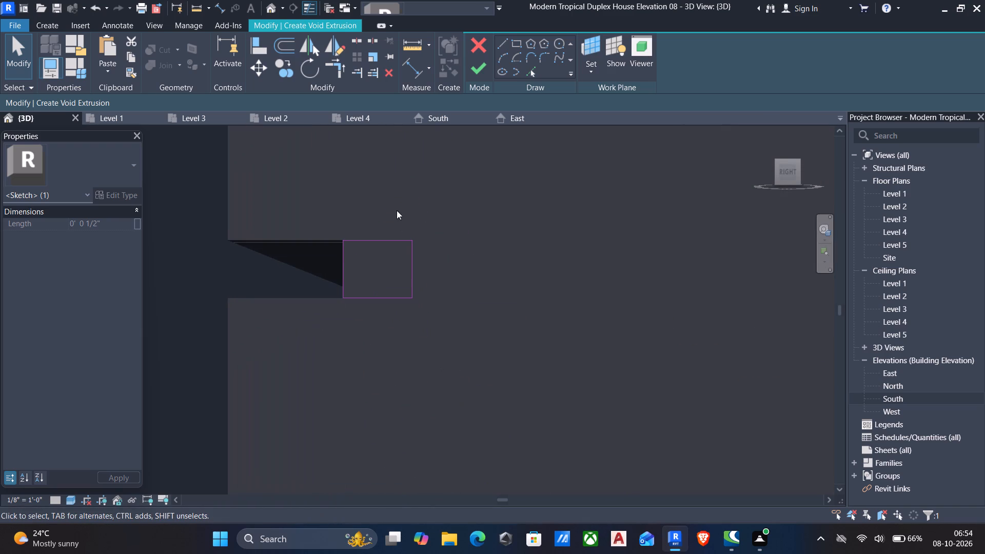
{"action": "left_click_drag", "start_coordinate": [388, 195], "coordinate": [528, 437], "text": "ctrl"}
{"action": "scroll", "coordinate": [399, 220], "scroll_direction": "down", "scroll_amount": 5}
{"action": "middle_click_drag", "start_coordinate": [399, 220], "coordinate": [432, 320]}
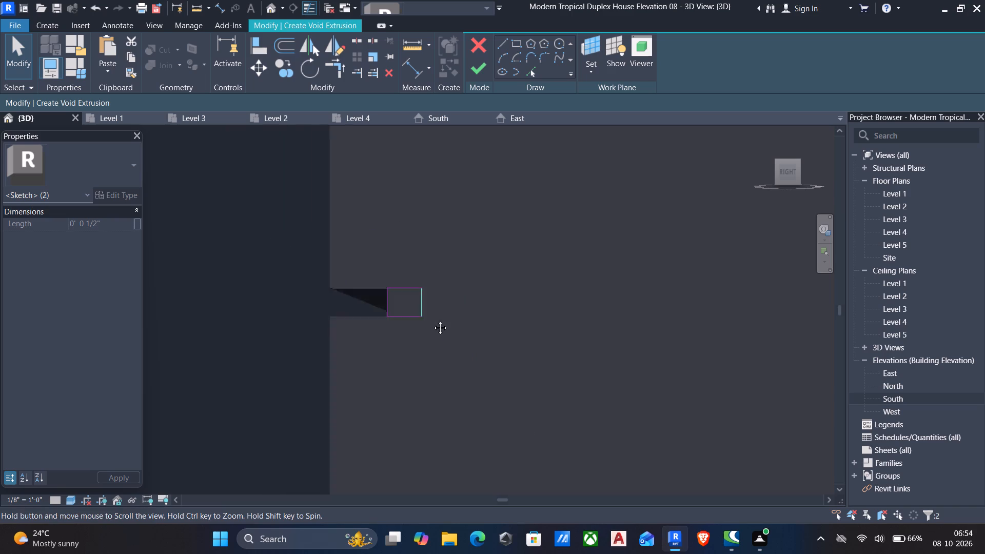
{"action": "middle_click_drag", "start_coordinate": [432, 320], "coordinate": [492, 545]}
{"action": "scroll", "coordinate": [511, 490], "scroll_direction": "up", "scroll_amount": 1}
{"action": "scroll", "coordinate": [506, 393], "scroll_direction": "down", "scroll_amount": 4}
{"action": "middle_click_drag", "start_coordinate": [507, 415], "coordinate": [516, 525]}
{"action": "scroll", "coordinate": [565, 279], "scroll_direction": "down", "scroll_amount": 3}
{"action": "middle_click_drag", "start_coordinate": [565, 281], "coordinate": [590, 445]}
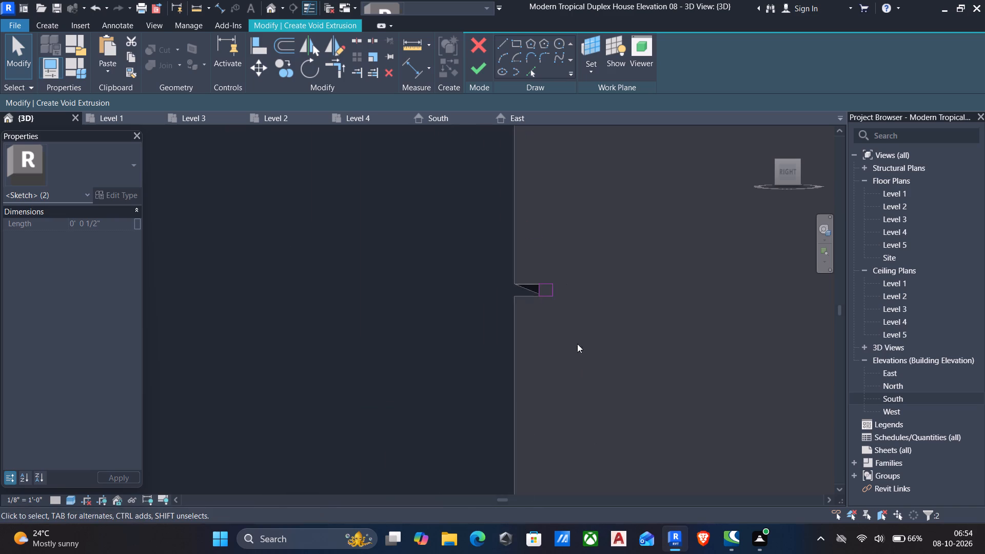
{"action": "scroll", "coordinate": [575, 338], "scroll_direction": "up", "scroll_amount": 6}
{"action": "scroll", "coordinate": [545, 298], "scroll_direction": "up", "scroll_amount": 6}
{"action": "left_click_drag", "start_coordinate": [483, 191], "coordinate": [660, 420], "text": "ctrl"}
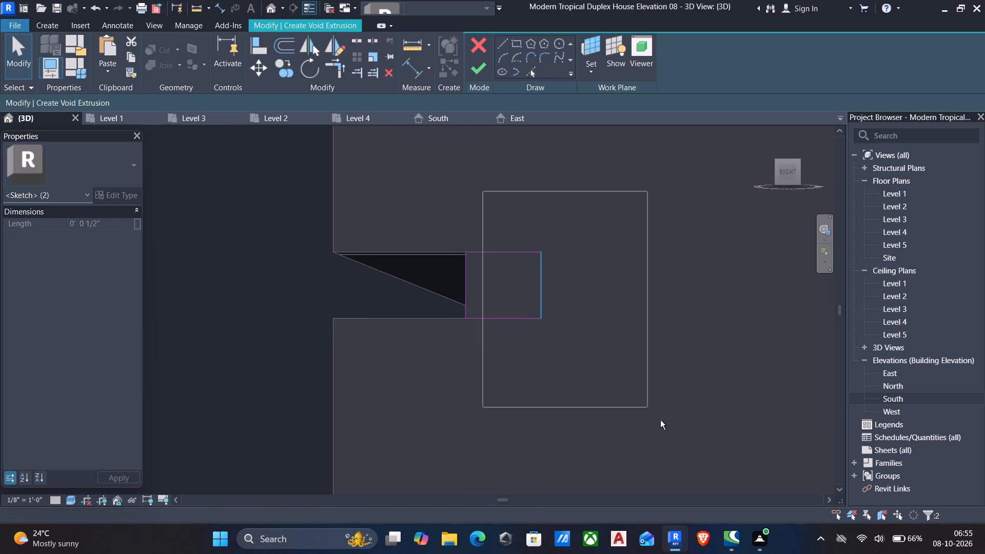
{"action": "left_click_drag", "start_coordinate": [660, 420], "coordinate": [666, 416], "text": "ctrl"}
Select the outer vertical edges of the top two groove rectangles and shift them together most of the way across the return face.
{"action": "scroll", "coordinate": [555, 285], "scroll_direction": "down", "scroll_amount": 6}
{"action": "middle_click_drag", "start_coordinate": [511, 248], "coordinate": [463, 551]}
{"action": "scroll", "coordinate": [469, 463], "scroll_direction": "up", "scroll_amount": 1}
{"action": "scroll", "coordinate": [457, 311], "scroll_direction": "down", "scroll_amount": 6}
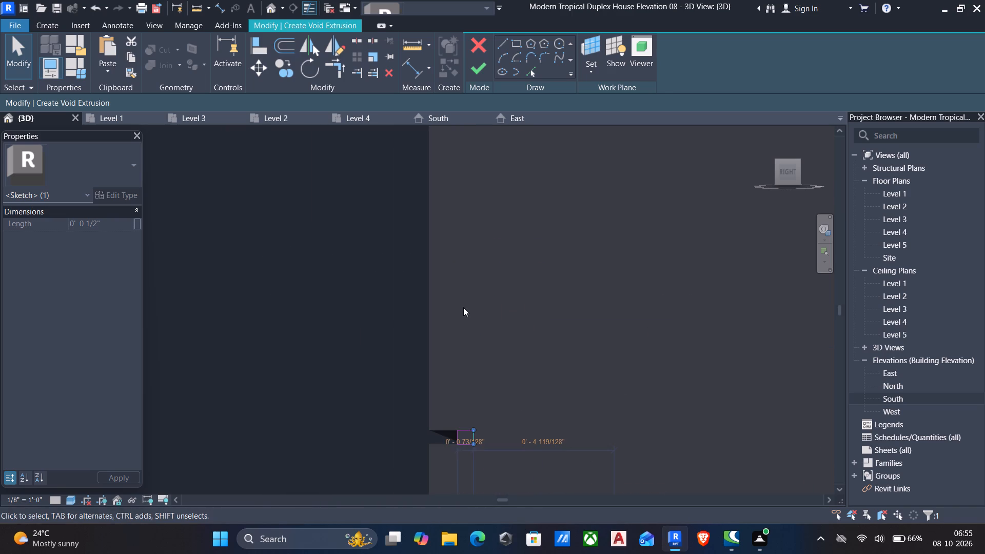
{"action": "scroll", "coordinate": [477, 294], "scroll_direction": "down", "scroll_amount": 4}
{"action": "middle_click_drag", "start_coordinate": [490, 322], "coordinate": [521, 492]}
{"action": "scroll", "coordinate": [513, 281], "scroll_direction": "up", "scroll_amount": 7}
{"action": "scroll", "coordinate": [501, 326], "scroll_direction": "up", "scroll_amount": 5}
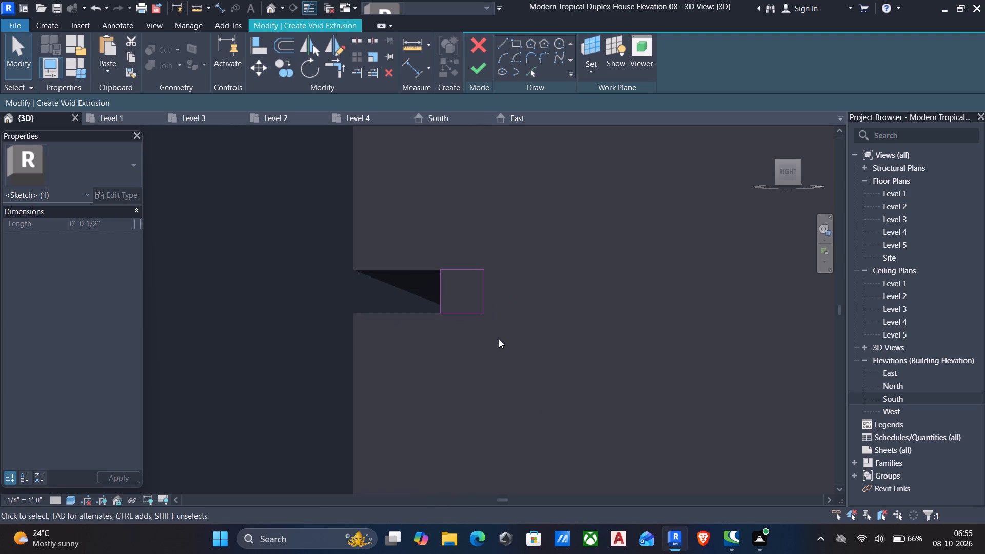
{"action": "scroll", "coordinate": [492, 342], "scroll_direction": "up", "scroll_amount": 5}
{"action": "left_click_drag", "start_coordinate": [446, 141], "coordinate": [599, 406], "text": "ctrl"}
{"action": "scroll", "coordinate": [598, 394], "scroll_direction": "down", "scroll_amount": 6}
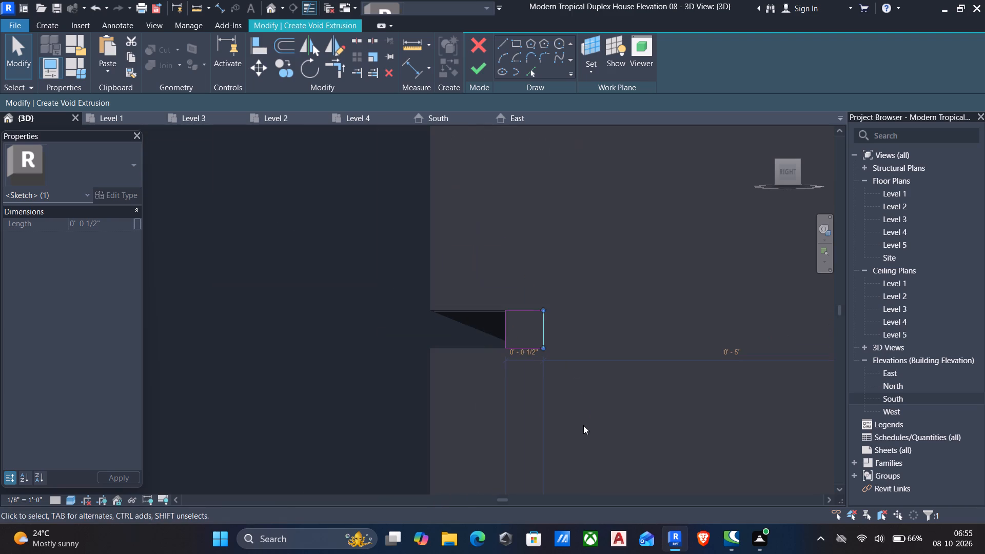
{"action": "scroll", "coordinate": [596, 349], "scroll_direction": "down", "scroll_amount": 5}
{"action": "scroll", "coordinate": [633, 284], "scroll_direction": "down", "scroll_amount": 4}
{"action": "middle_click_drag", "start_coordinate": [641, 331], "coordinate": [645, 528]}
{"action": "scroll", "coordinate": [639, 212], "scroll_direction": "down", "scroll_amount": 1}
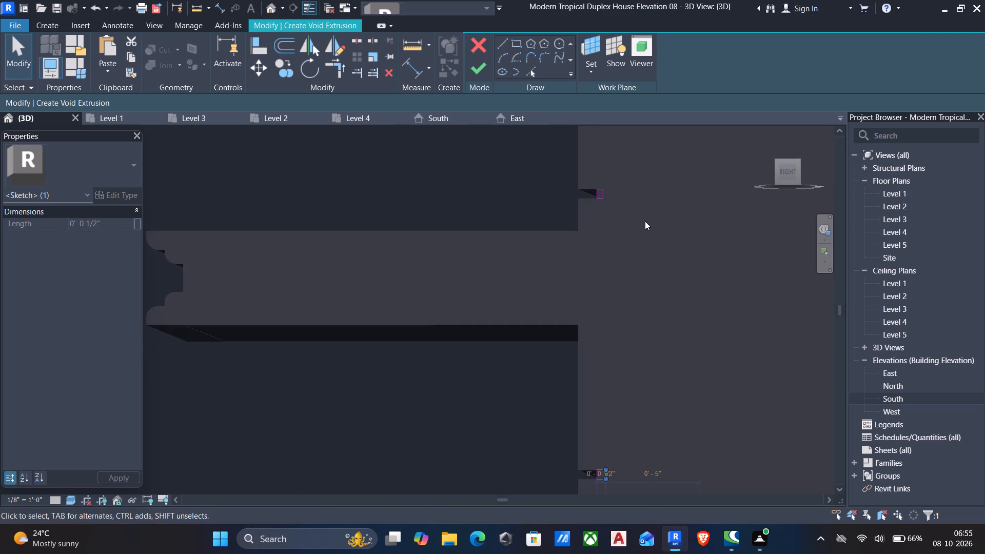
{"action": "middle_click_drag", "start_coordinate": [648, 244], "coordinate": [647, 426]}
{"action": "scroll", "coordinate": [623, 391], "scroll_direction": "up", "scroll_amount": 6}
{"action": "left_click_drag", "start_coordinate": [580, 312], "coordinate": [603, 377], "text": "ctrl"}
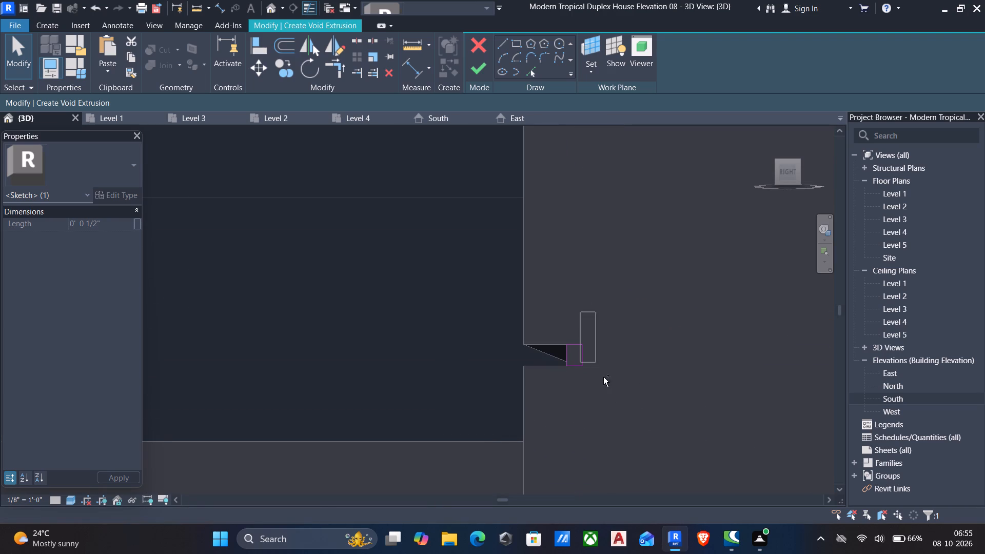
{"action": "left_click_drag", "start_coordinate": [603, 377], "coordinate": [636, 412], "text": "ctrl"}
{"action": "scroll", "coordinate": [639, 412], "scroll_direction": "down", "scroll_amount": 6}
{"action": "middle_click_drag", "start_coordinate": [638, 438], "coordinate": [469, 222]}
{"action": "scroll", "coordinate": [465, 233], "scroll_direction": "up", "scroll_amount": 1}
{"action": "scroll", "coordinate": [501, 294], "scroll_direction": "down", "scroll_amount": 6}
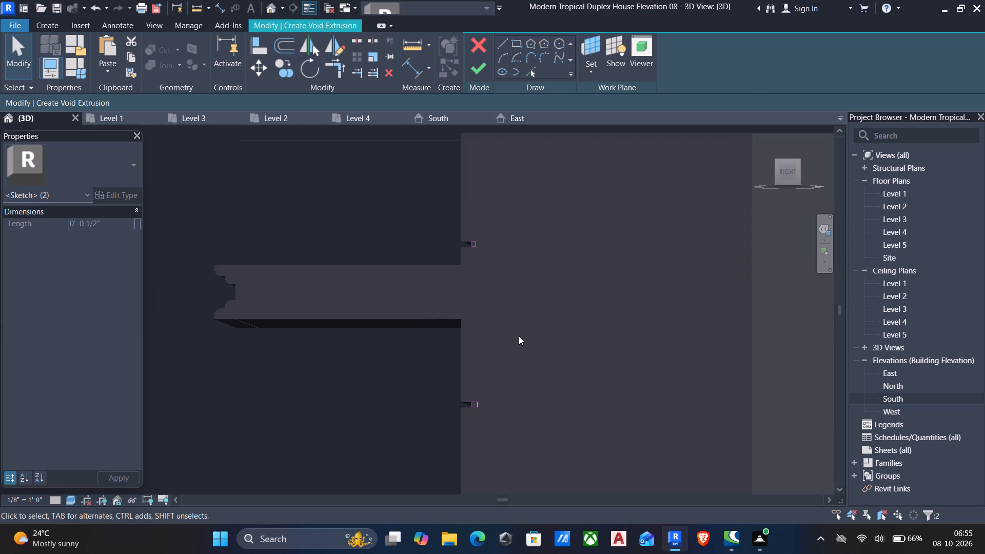
{"action": "scroll", "coordinate": [523, 339], "scroll_direction": "down", "scroll_amount": 6}
{"action": "key", "text": "Right"}
{"action": "key", "text": "Right"}
{"action": "key", "text": "Right"}
{"action": "key", "text": "Right"}
{"action": "key", "text": "Right"}
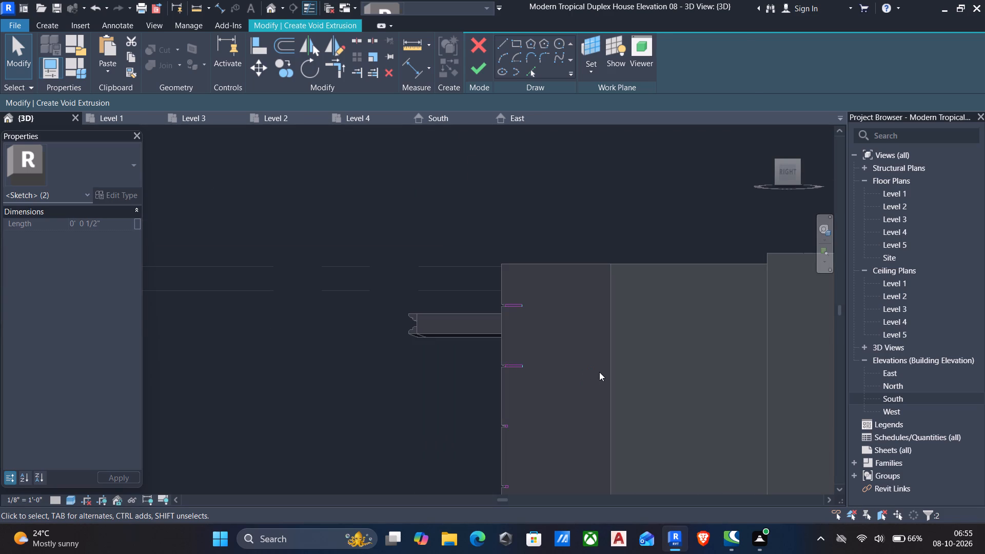
{"action": "key", "text": "Right"}
{"action": "key", "text": "Right"}
{"action": "key", "text": "Right"}
{"action": "key", "text": "Right"}
{"action": "key", "text": "Right"}
{"action": "key", "text": "Right"}
{"action": "key", "text": "Right"}
{"action": "key", "text": "Right"}
{"action": "key", "text": "Right"}
{"action": "key", "text": "Right"}
{"action": "key", "text": "Right"}
{"action": "key", "text": "Right"}
{"action": "key", "text": "Right"}
{"action": "key", "text": "Right"}
{"action": "key", "text": "Right"}
{"action": "key", "text": "Right"}
{"action": "key", "text": "Right"}
{"action": "key", "text": "Right"}
{"action": "key", "text": "Right"}
{"action": "key", "text": "Right"}
{"action": "key", "text": "Right"}
{"action": "key", "text": "Right"}
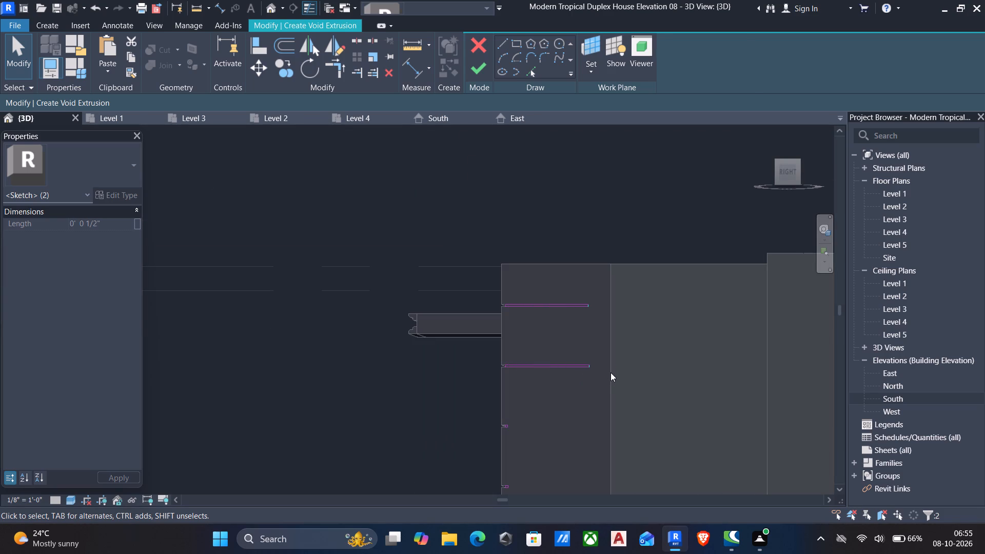
{"action": "key", "text": "Right"}
{"action": "key", "text": "Right"}
{"action": "key", "text": "Right"}
{"action": "key", "text": "Right"}
{"action": "key", "text": "Right"}
Fine-adjust the selected outer edges of the top two groove rectangles until they meet the return face's far vertical edge.
{"action": "scroll", "coordinate": [604, 367], "scroll_direction": "up", "scroll_amount": 6}
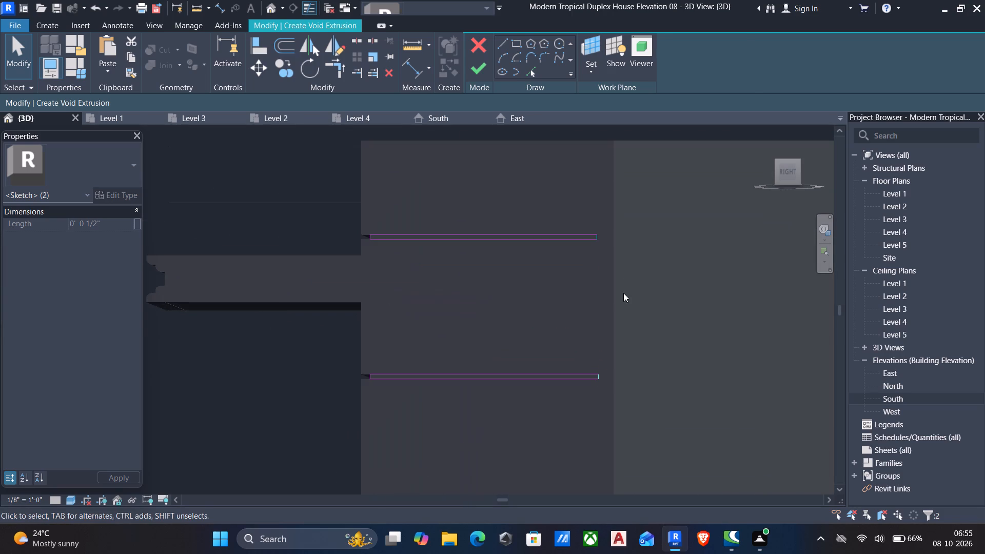
{"action": "scroll", "coordinate": [594, 390], "scroll_direction": "up", "scroll_amount": 11}
{"action": "key", "text": "Right"}
{"action": "key", "text": "Right"}
{"action": "key", "text": "Right"}
{"action": "key", "text": "Right"}
{"action": "key", "text": "Right"}
{"action": "key", "text": "Right"}
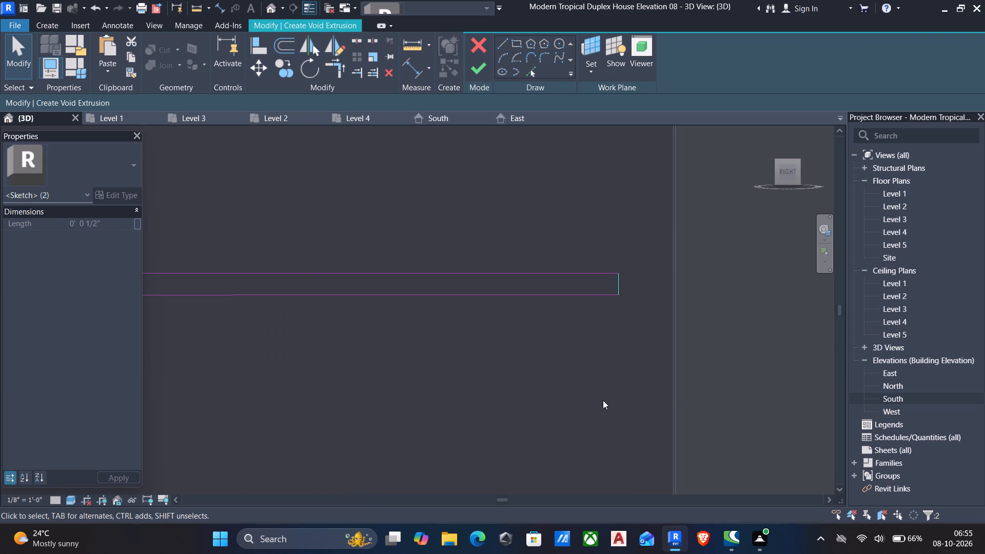
{"action": "key", "text": "Right"}
{"action": "key", "text": "Right"}
{"action": "key", "text": "Right"}
{"action": "key", "text": "Right"}
{"action": "key", "text": "Right"}
{"action": "key", "text": "Right"}
{"action": "key", "text": "Right"}
{"action": "key", "text": "Right"}
{"action": "key", "text": "Right"}
{"action": "key", "text": "Right"}
{"action": "key", "text": "Right"}
{"action": "key", "text": "Right"}
{"action": "key", "text": "Right"}
{"action": "key", "text": "Right"}
{"action": "key", "text": "Right"}
{"action": "key", "text": "Right"}
{"action": "key", "text": "Right"}
{"action": "key", "text": "Right"}
{"action": "key", "text": "Right"}
{"action": "key", "text": "Right"}
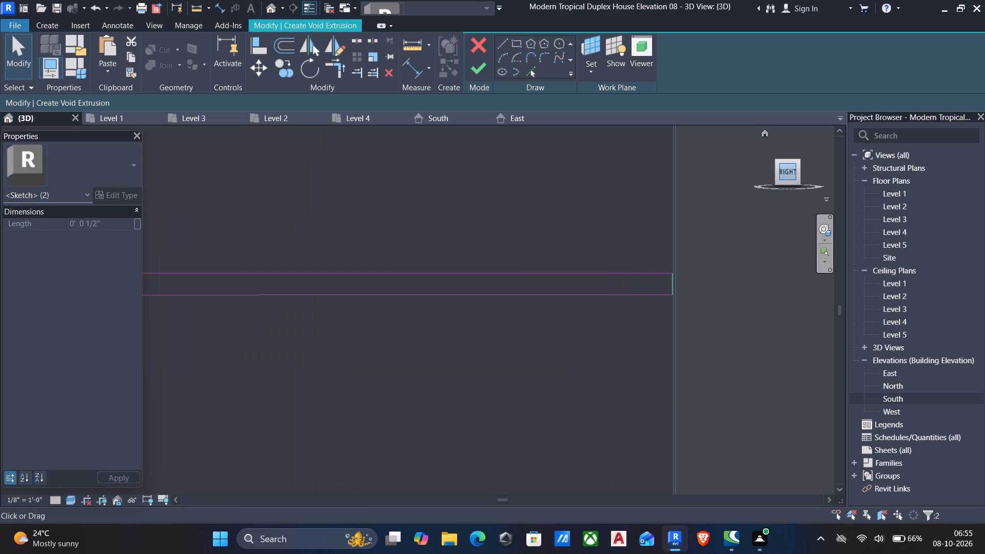
{"action": "left_click", "coordinate": [787, 174]}
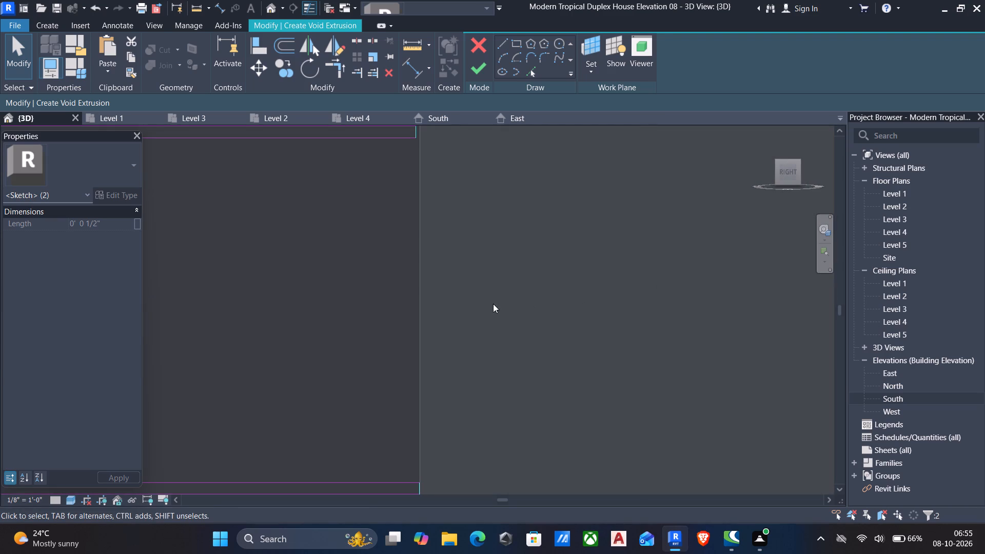
{"action": "scroll", "coordinate": [439, 277], "scroll_direction": "down", "scroll_amount": 12}
{"action": "scroll", "coordinate": [401, 281], "scroll_direction": "up", "scroll_amount": 6}
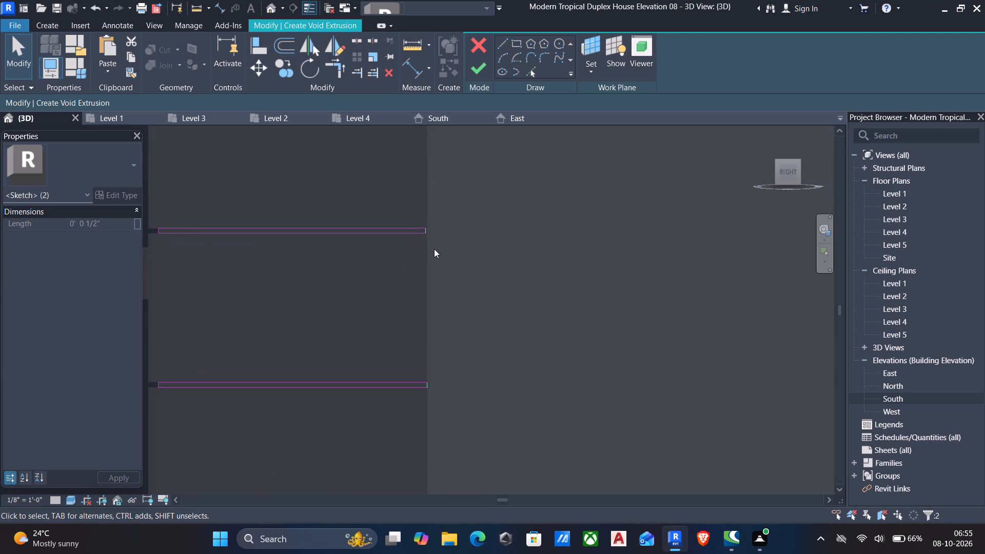
{"action": "scroll", "coordinate": [438, 241], "scroll_direction": "up", "scroll_amount": 12}
{"action": "key", "text": "Right"}
{"action": "key", "text": "Right"}
{"action": "key", "text": "Right"}
{"action": "scroll", "coordinate": [395, 229], "scroll_direction": "up", "scroll_amount": 5}
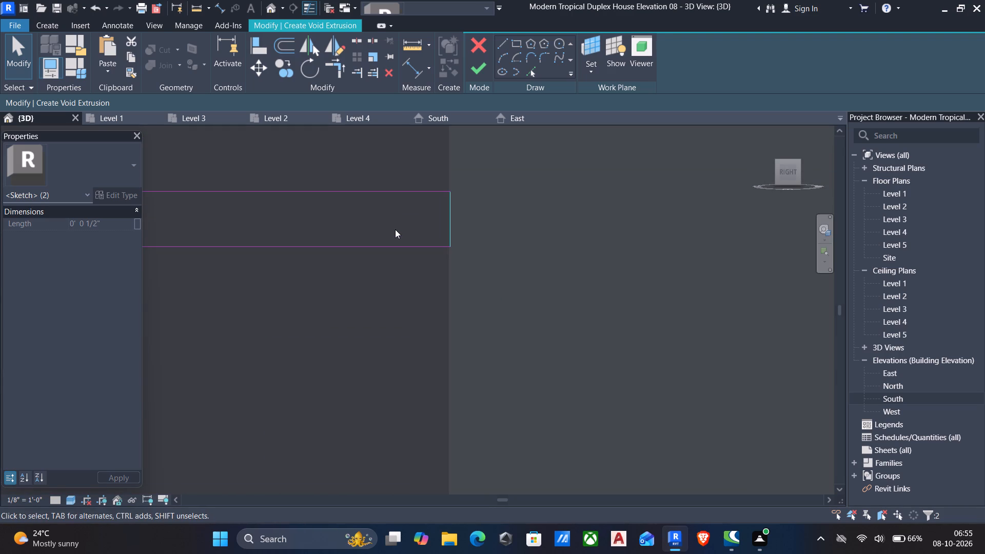
{"action": "scroll", "coordinate": [425, 226], "scroll_direction": "up", "scroll_amount": 6}
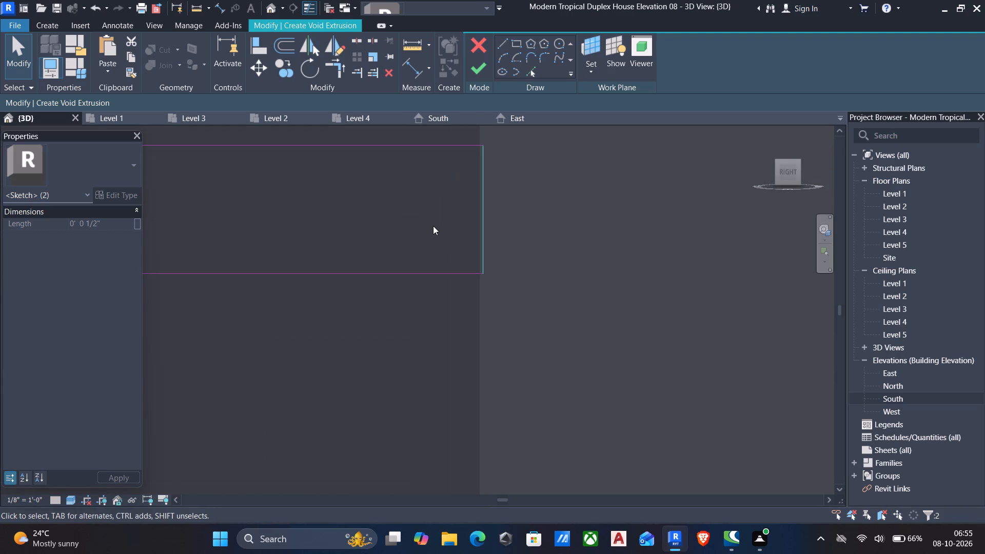
{"action": "key", "text": "Left"}
{"action": "key", "text": "Left"}
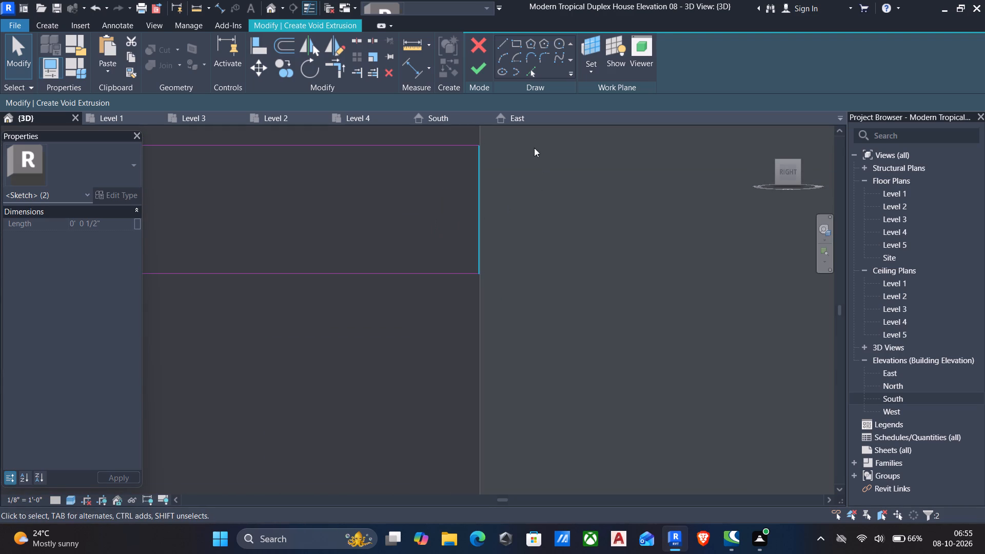
Finish the void extrusion sketch for the return-face grooves.
{"action": "left_click", "coordinate": [478, 71]}
{"action": "scroll", "coordinate": [486, 228], "scroll_direction": "down", "scroll_amount": 3}
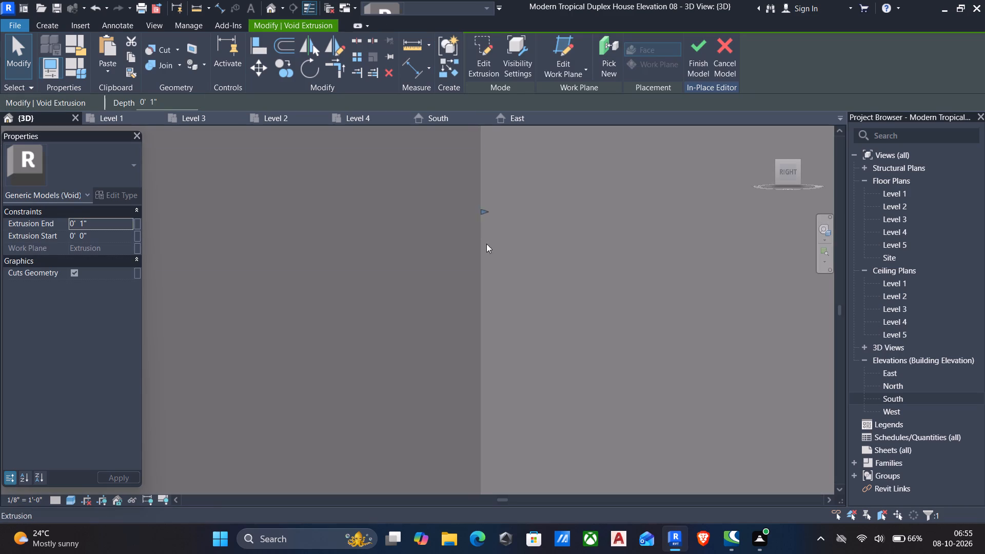
{"action": "scroll", "coordinate": [486, 244], "scroll_direction": "down", "scroll_amount": 4}
{"action": "scroll", "coordinate": [487, 254], "scroll_direction": "up", "scroll_amount": 1}
{"action": "scroll", "coordinate": [487, 254], "scroll_direction": "down", "scroll_amount": 12}
{"action": "scroll", "coordinate": [483, 275], "scroll_direction": "up", "scroll_amount": 3}
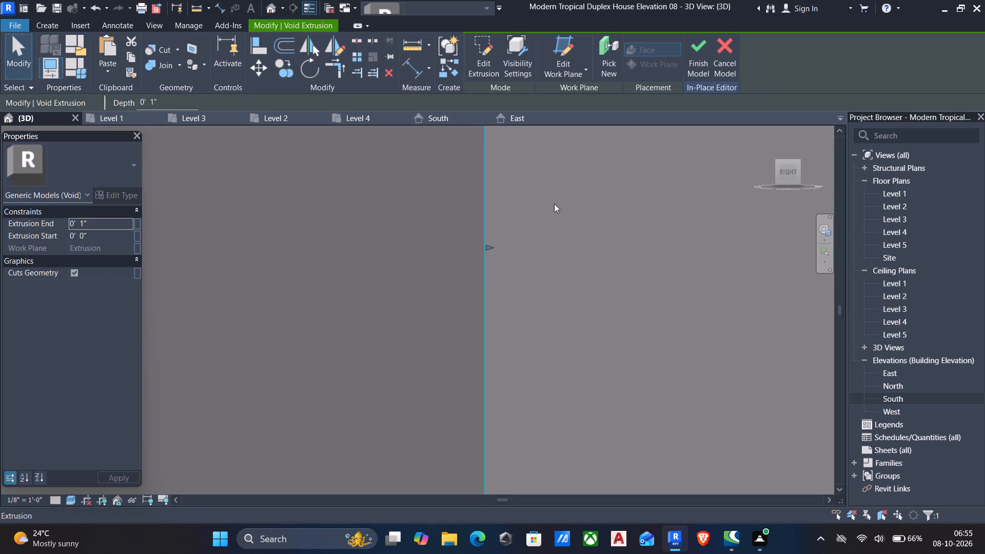
Finish the in-place model and dismiss the save reminder without saving the project.
{"action": "left_click", "coordinate": [693, 57]}
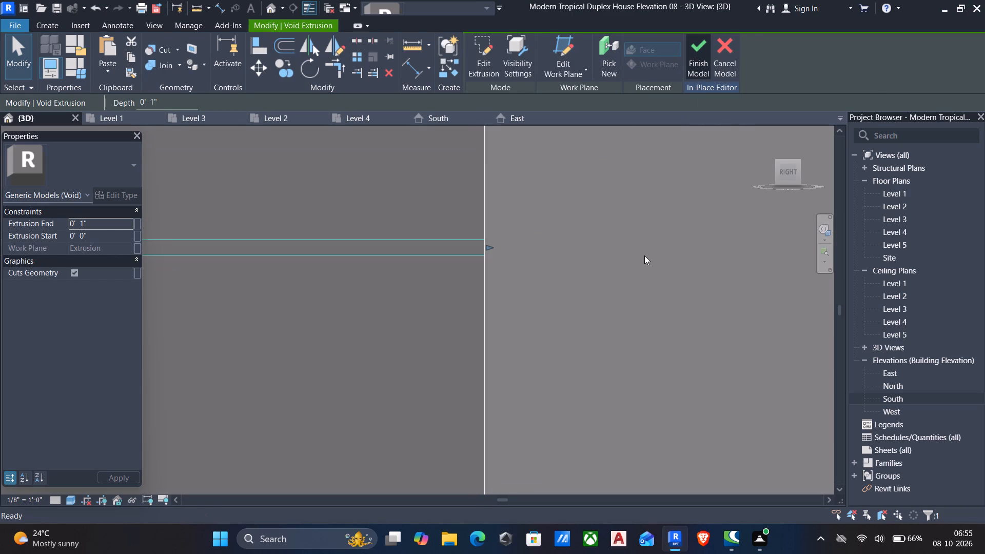
{"action": "scroll", "coordinate": [539, 270], "scroll_direction": "down", "scroll_amount": 5}
{"action": "left_click", "coordinate": [578, 318]}
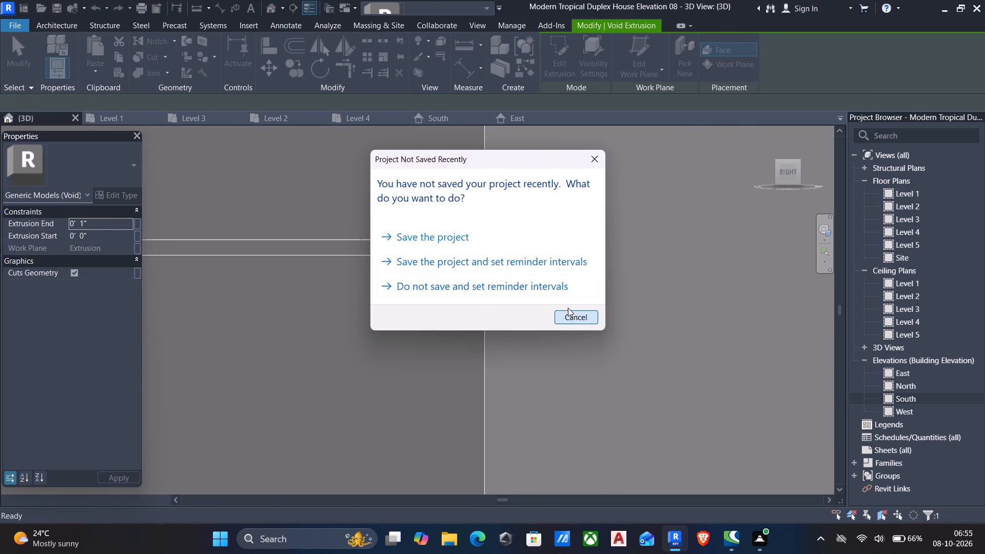
{"action": "scroll", "coordinate": [487, 280], "scroll_direction": "down", "scroll_amount": 20}
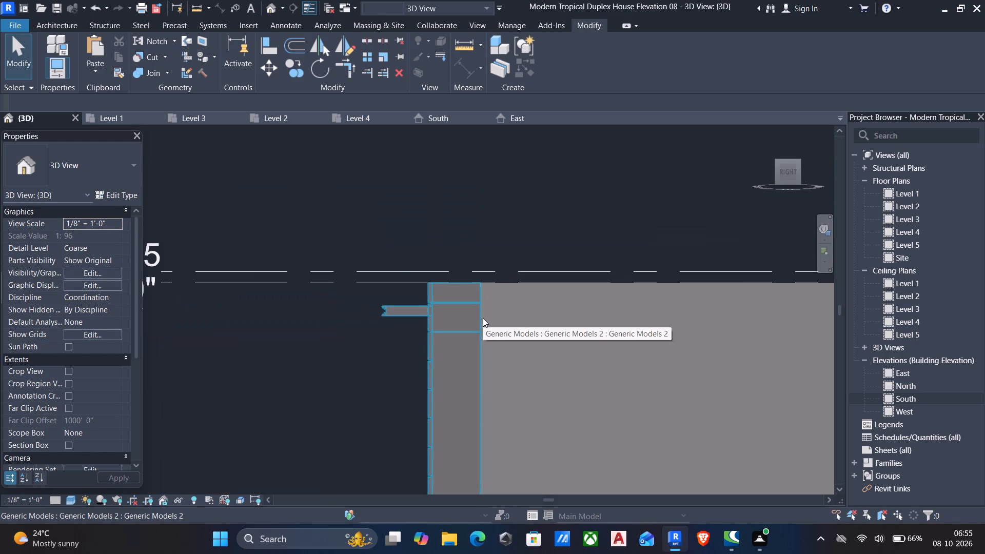
Set the top offset of the Level 3 front wall set back above the porch roof to -9'.
{"action": "scroll", "coordinate": [483, 318], "scroll_direction": "down", "scroll_amount": 13}
{"action": "middle_click_drag", "start_coordinate": [479, 325], "coordinate": [579, 391], "text": "shift"}
{"action": "scroll", "coordinate": [323, 324], "scroll_direction": "up", "scroll_amount": 6}
{"action": "middle_click_drag", "start_coordinate": [649, 315], "coordinate": [556, 210]}
{"action": "middle_click", "coordinate": [556, 210]}
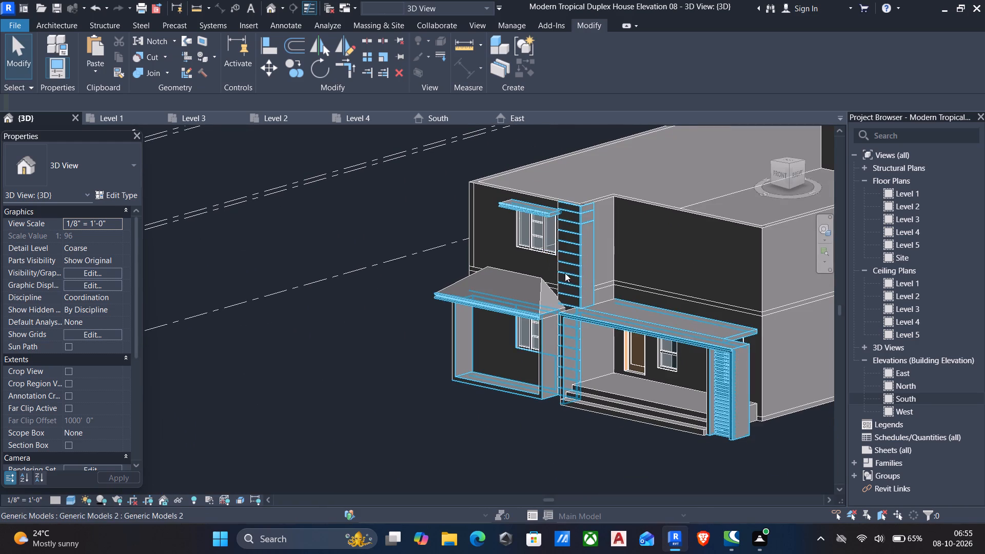
{"action": "key", "text": "Escape"}
{"action": "middle_click_drag", "start_coordinate": [584, 301], "coordinate": [461, 250]}
{"action": "scroll", "coordinate": [491, 259], "scroll_direction": "up", "scroll_amount": 6}
{"action": "scroll", "coordinate": [523, 264], "scroll_direction": "down", "scroll_amount": 7}
{"action": "middle_click_drag", "start_coordinate": [522, 283], "coordinate": [513, 317]}
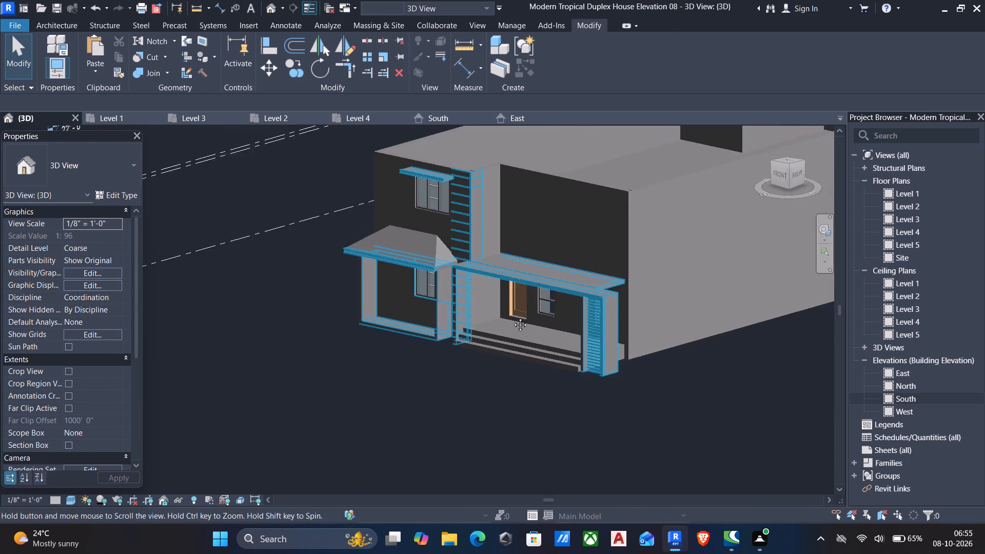
{"action": "middle_click_drag", "start_coordinate": [513, 317], "coordinate": [508, 349]}
{"action": "scroll", "coordinate": [509, 349], "scroll_direction": "up", "scroll_amount": 1}
{"action": "left_click", "coordinate": [547, 230]}
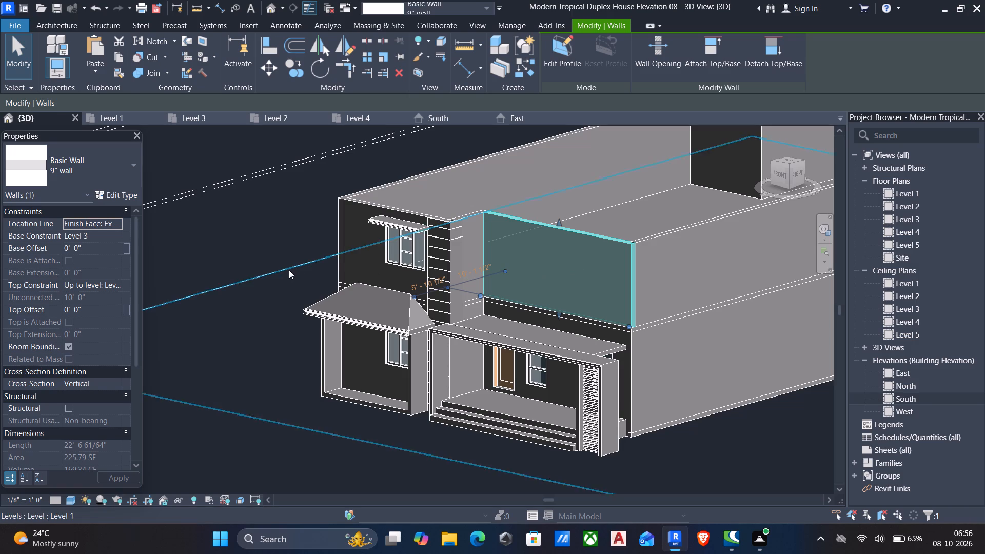
{"action": "left_click", "coordinate": [97, 307]}
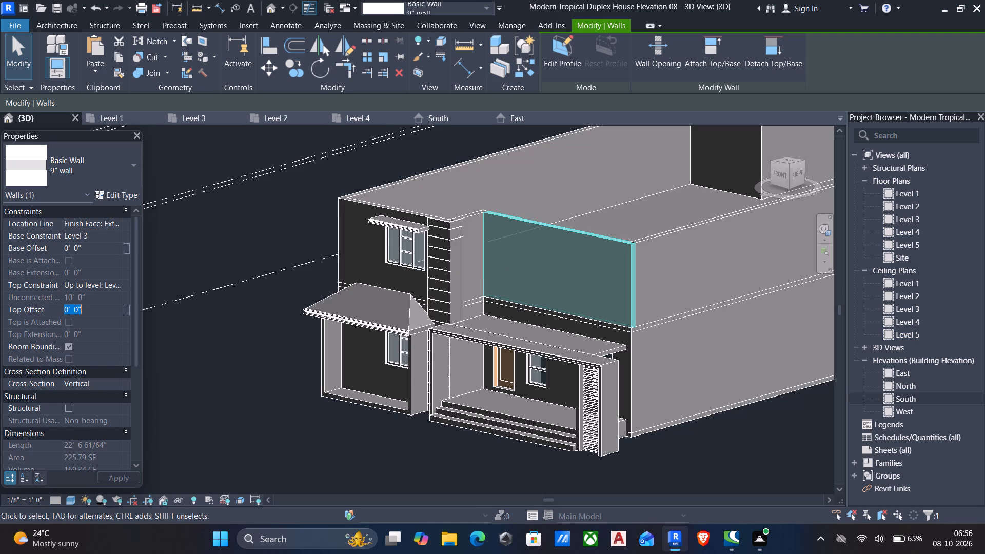
{"action": "type", "text": "-9'"}
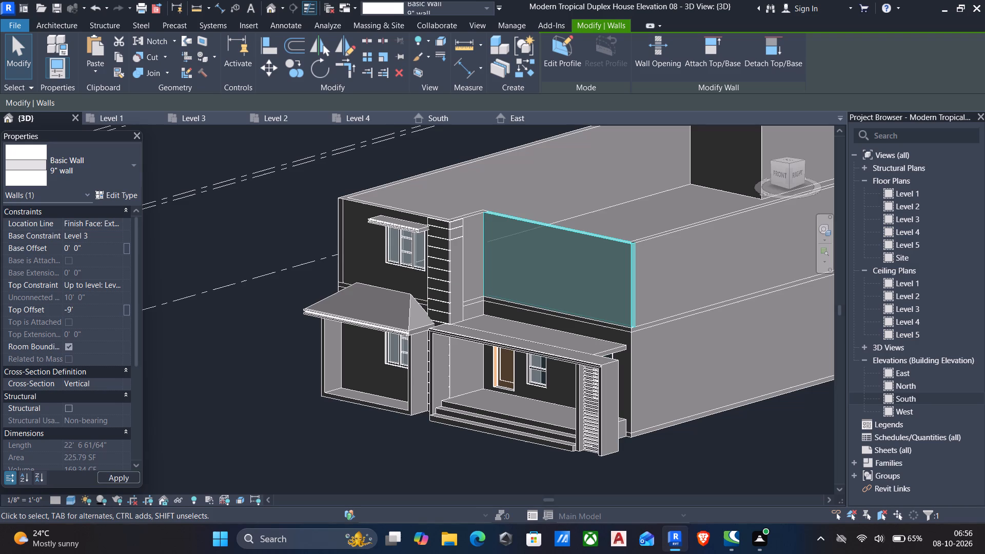
{"action": "key", "text": "Return"}
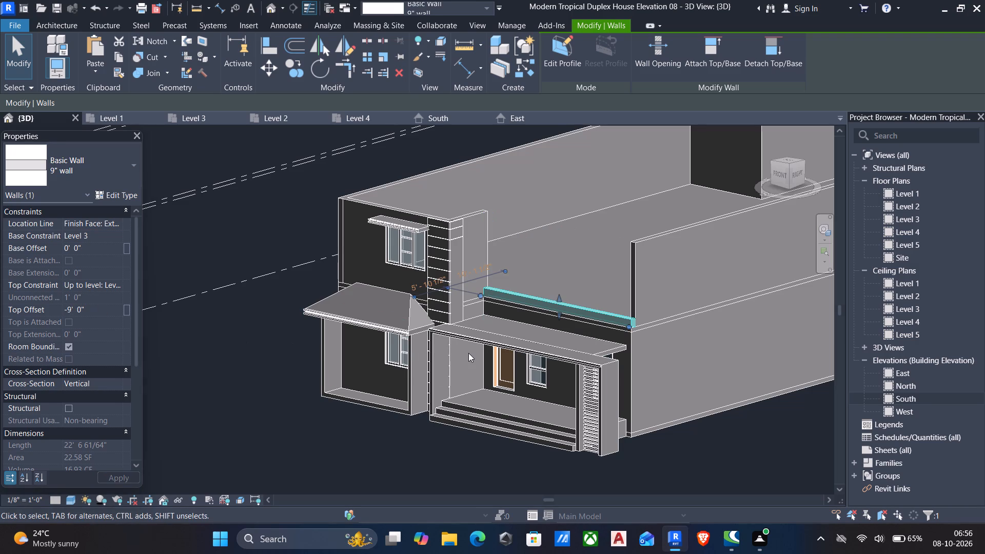
{"action": "key", "text": "Escape"}
Examine the grooved strip, upper window projection and lowered wall from the facade's opposite side, at close range and as a whole.
{"action": "scroll", "coordinate": [475, 361], "scroll_direction": "down", "scroll_amount": 5}
{"action": "middle_click_drag", "start_coordinate": [477, 380], "coordinate": [636, 404], "text": "shift"}
{"action": "scroll", "coordinate": [545, 342], "scroll_direction": "up", "scroll_amount": 6}
{"action": "scroll", "coordinate": [379, 254], "scroll_direction": "up", "scroll_amount": 5}
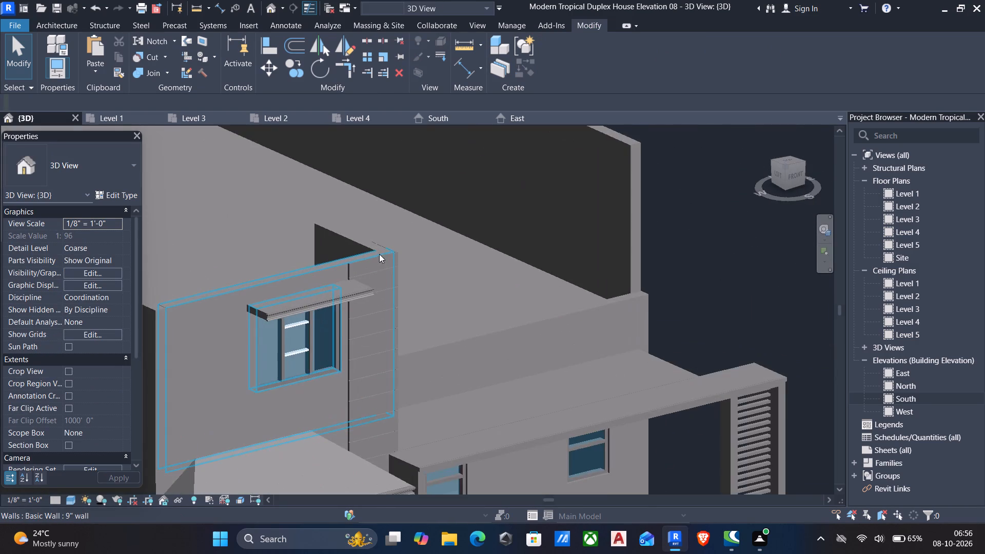
{"action": "scroll", "coordinate": [353, 253], "scroll_direction": "up", "scroll_amount": 6}
{"action": "scroll", "coordinate": [324, 286], "scroll_direction": "down", "scroll_amount": 3}
{"action": "middle_click_drag", "start_coordinate": [324, 292], "coordinate": [511, 279]}
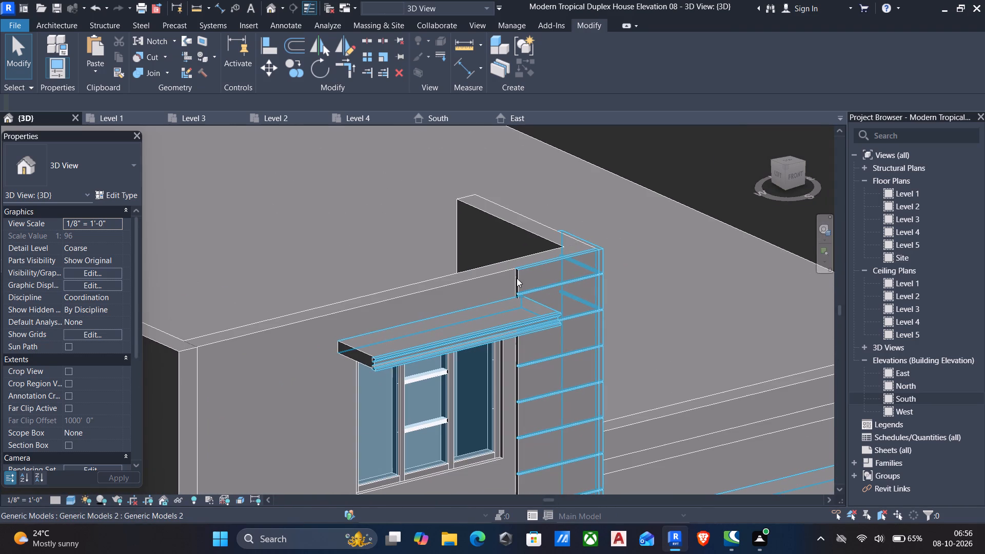
{"action": "middle_click_drag", "start_coordinate": [516, 281], "coordinate": [512, 238]}
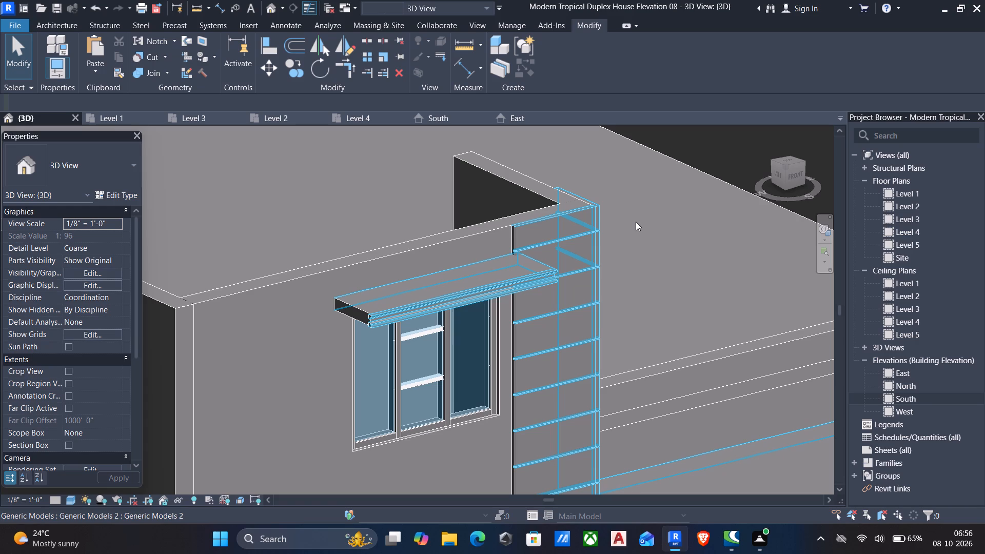
{"action": "scroll", "coordinate": [635, 221], "scroll_direction": "down", "scroll_amount": 1}
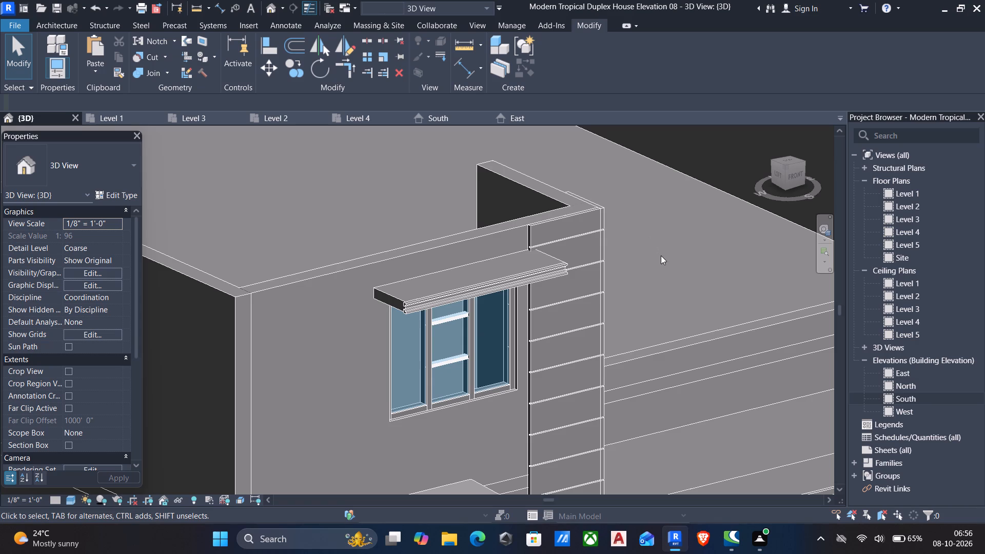
{"action": "scroll", "coordinate": [662, 264], "scroll_direction": "down", "scroll_amount": 7}
{"action": "middle_click_drag", "start_coordinate": [629, 309], "coordinate": [584, 267]}
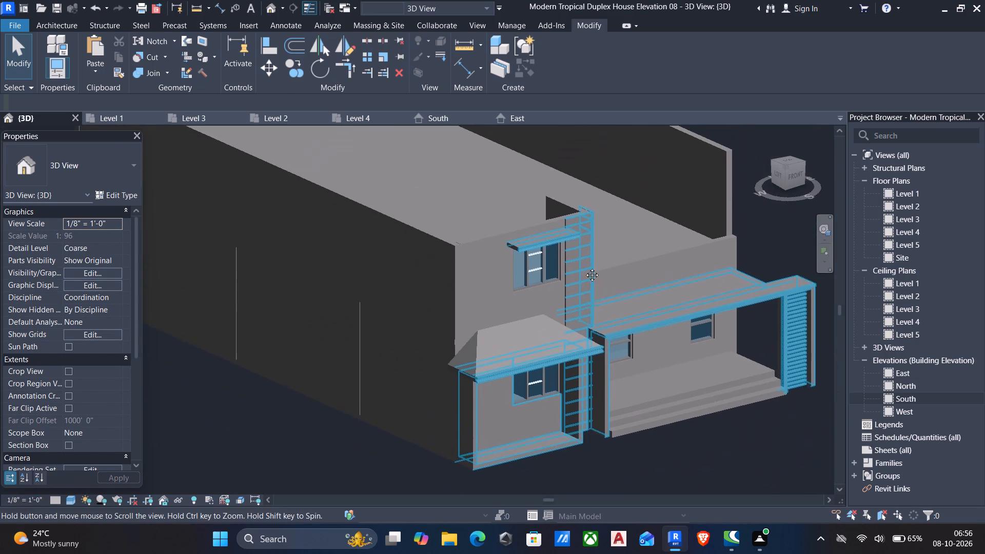
{"action": "middle_click_drag", "start_coordinate": [584, 267], "coordinate": [585, 273]}
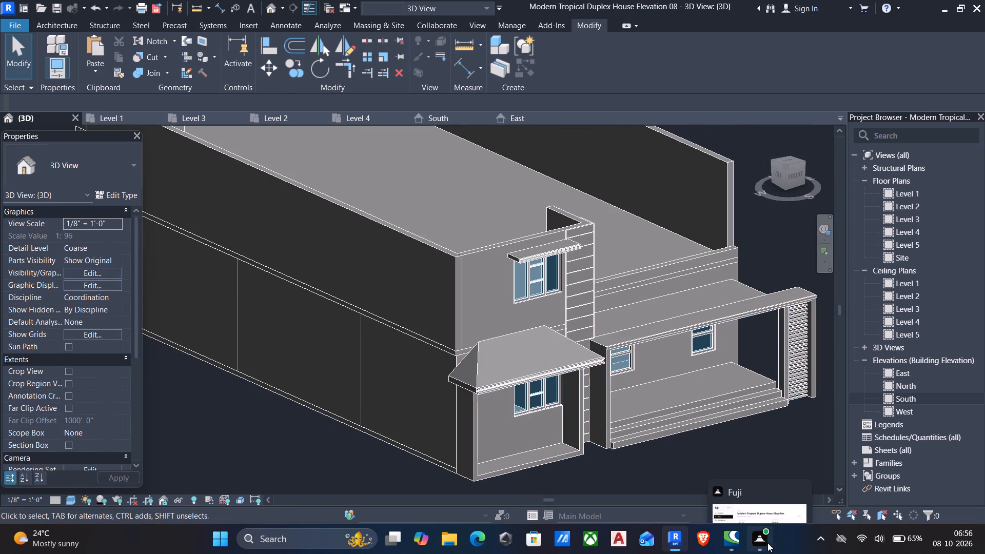